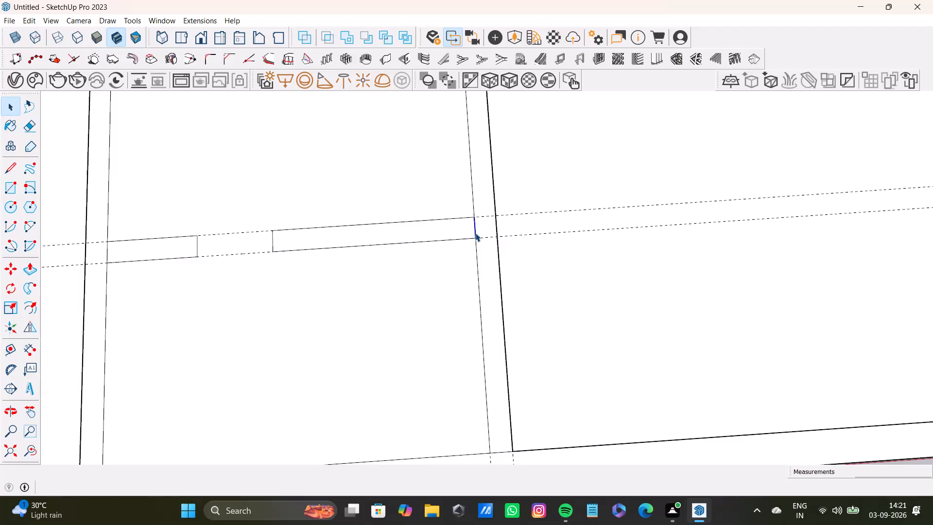
# Delete the dividing edge where the longer partition segment meets the hall's long inner wall.
pyautogui.press('Delete')
# Cut an opening in the outer end wall of the corner room away from the first house by drawing two 9" cross lines and deleting the wall between them.
pyautogui.scroll(-12, 476, 229)
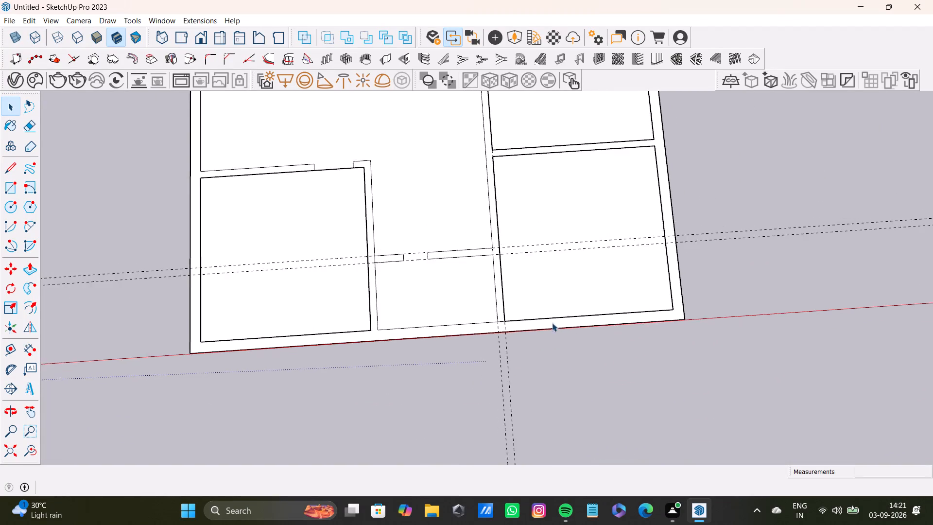
pyautogui.moveTo(544, 317); pyautogui.dragTo(504, 284, button='middle')
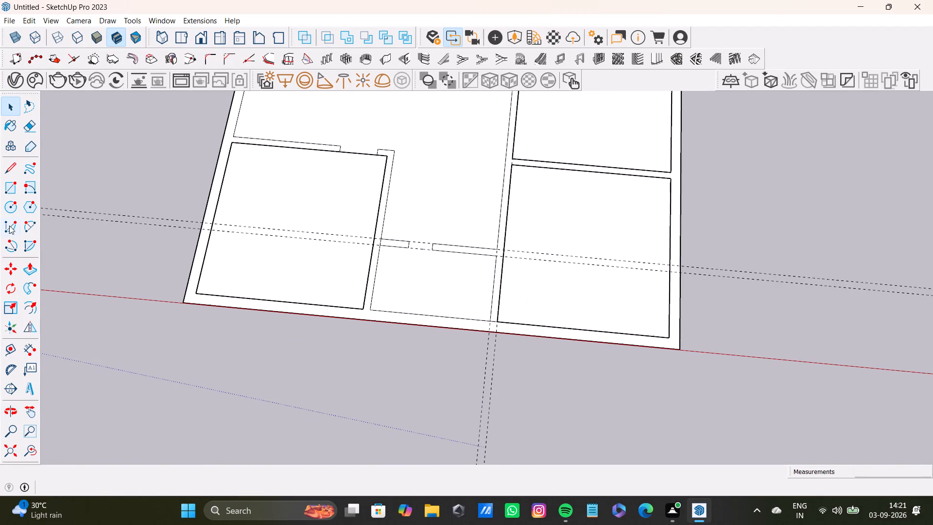
pyautogui.click(10, 171)
pyautogui.scroll(4, 464, 333)
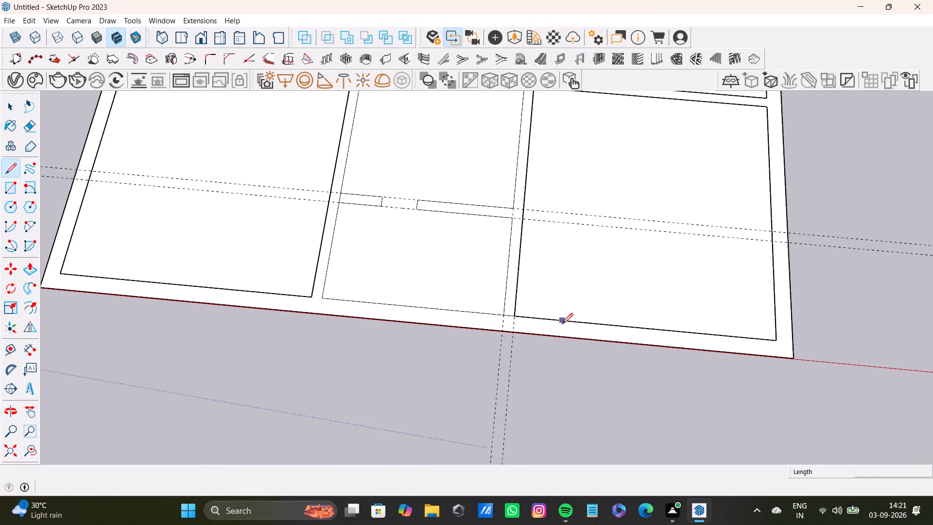
pyautogui.click(574, 322)
pyautogui.click(576, 340)
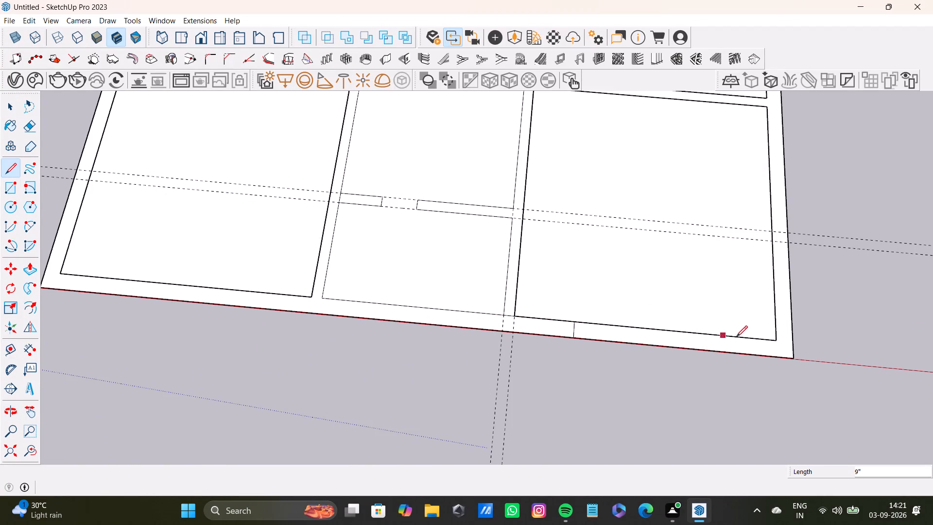
pyautogui.click(744, 336)
pyautogui.click(745, 354)
pyautogui.press('space')
pyautogui.click(697, 343)
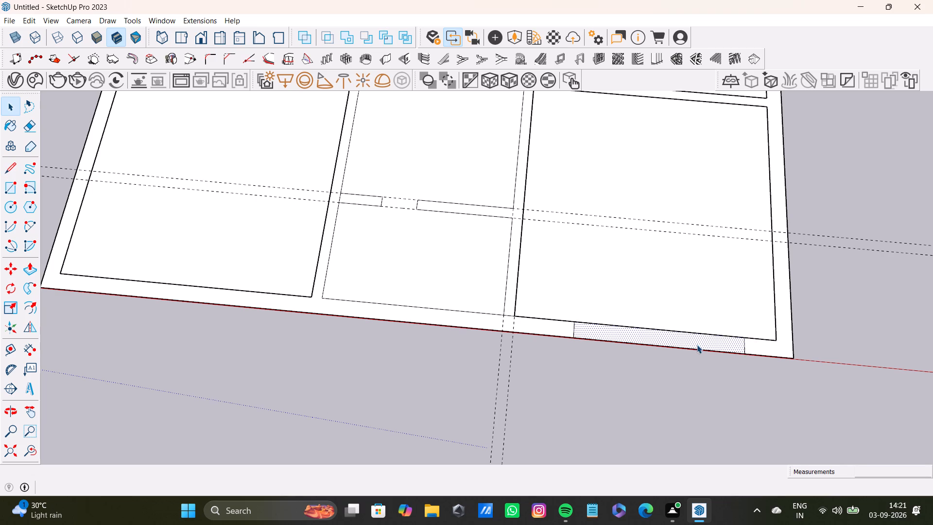
pyautogui.click(697, 350)
pyautogui.press('Delete')
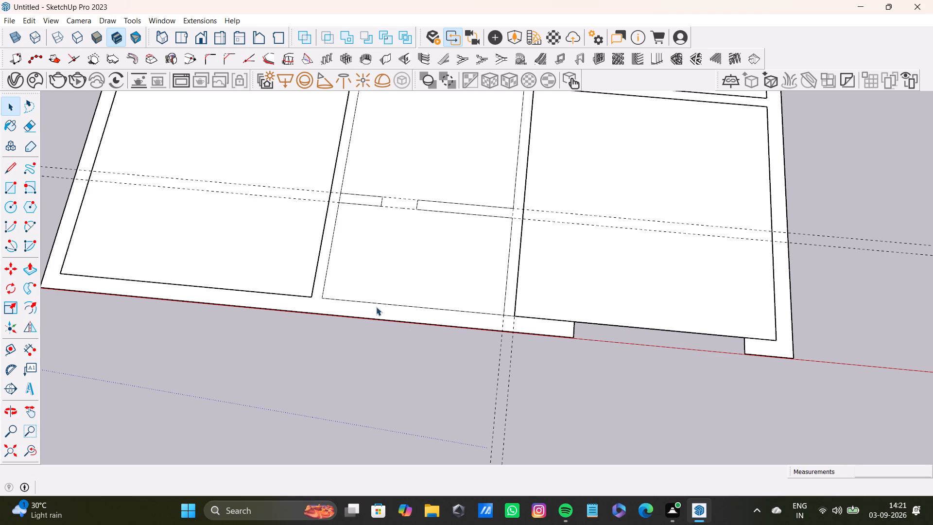
# Draw two 9" lines across the outer end wall, one at each end corner of the hall.
pyautogui.click(17, 170)
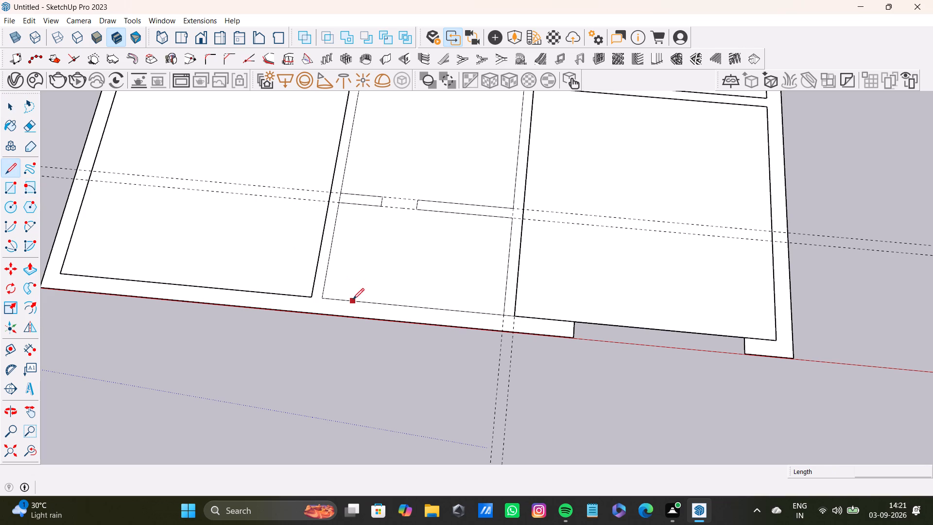
pyautogui.scroll(7, 329, 324)
pyautogui.click(320, 277)
pyautogui.click(316, 307)
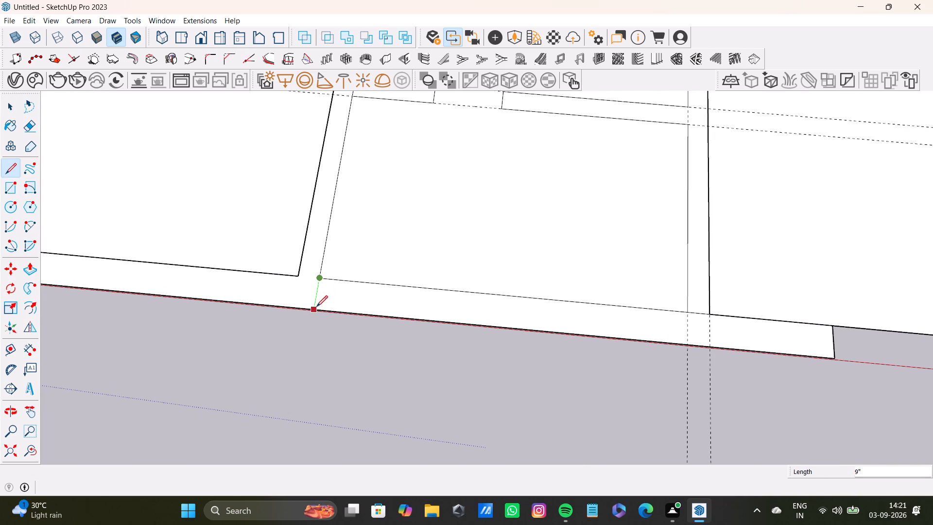
pyautogui.click(688, 312)
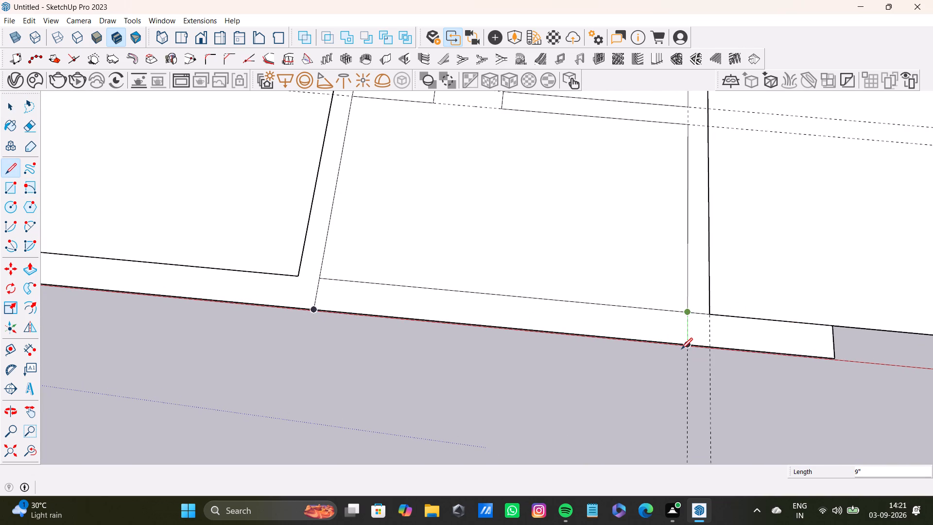
pyautogui.click(681, 349)
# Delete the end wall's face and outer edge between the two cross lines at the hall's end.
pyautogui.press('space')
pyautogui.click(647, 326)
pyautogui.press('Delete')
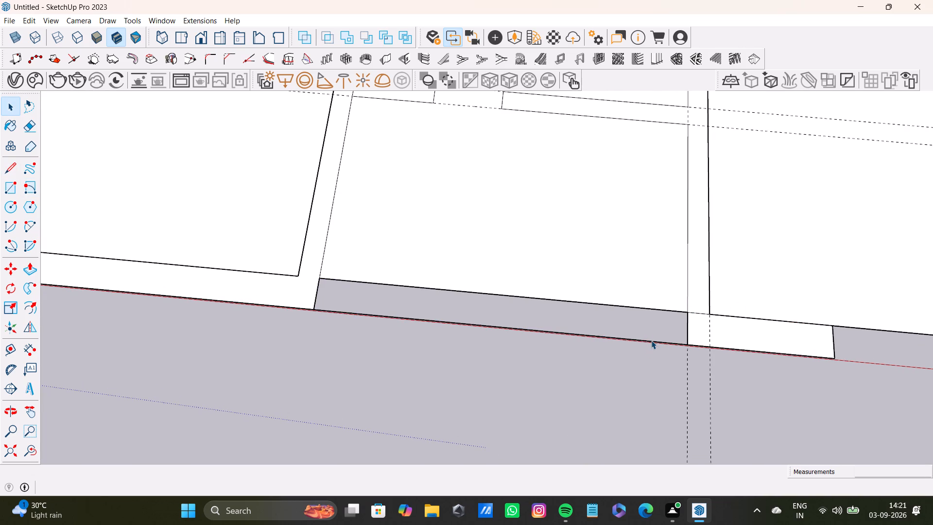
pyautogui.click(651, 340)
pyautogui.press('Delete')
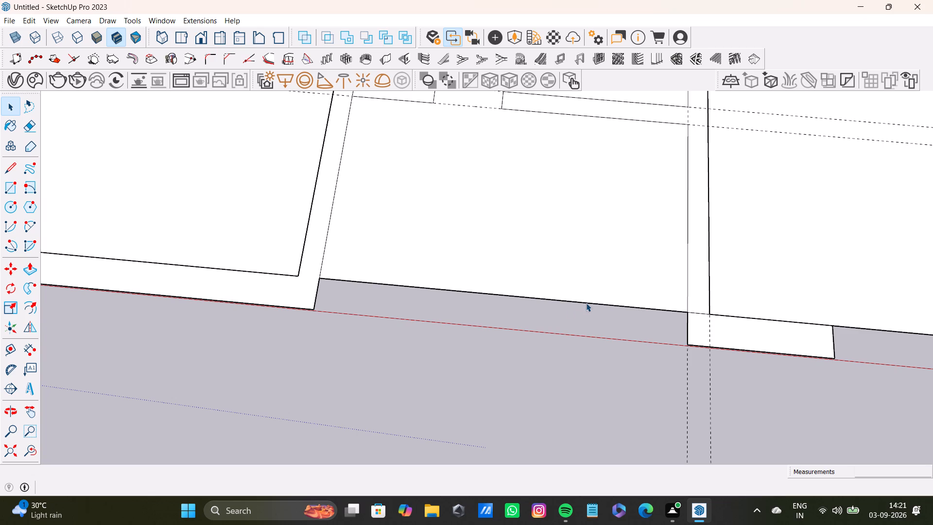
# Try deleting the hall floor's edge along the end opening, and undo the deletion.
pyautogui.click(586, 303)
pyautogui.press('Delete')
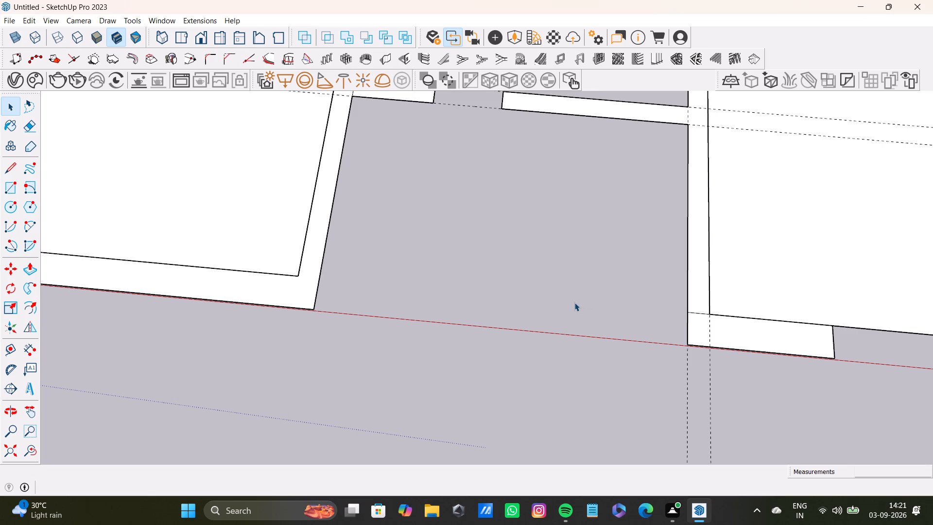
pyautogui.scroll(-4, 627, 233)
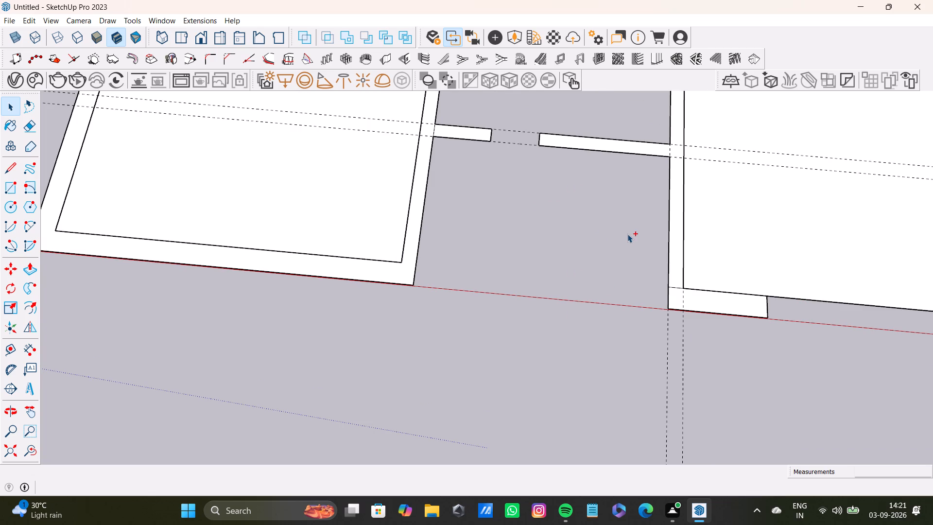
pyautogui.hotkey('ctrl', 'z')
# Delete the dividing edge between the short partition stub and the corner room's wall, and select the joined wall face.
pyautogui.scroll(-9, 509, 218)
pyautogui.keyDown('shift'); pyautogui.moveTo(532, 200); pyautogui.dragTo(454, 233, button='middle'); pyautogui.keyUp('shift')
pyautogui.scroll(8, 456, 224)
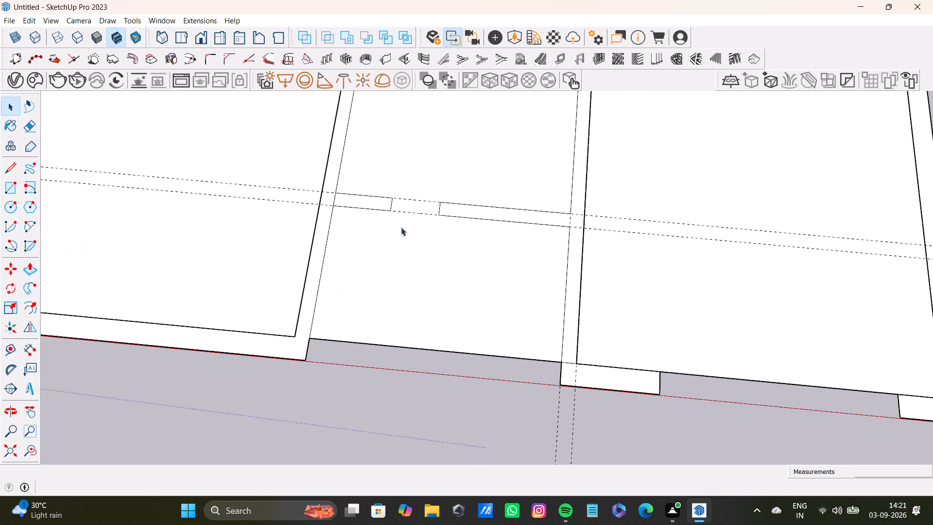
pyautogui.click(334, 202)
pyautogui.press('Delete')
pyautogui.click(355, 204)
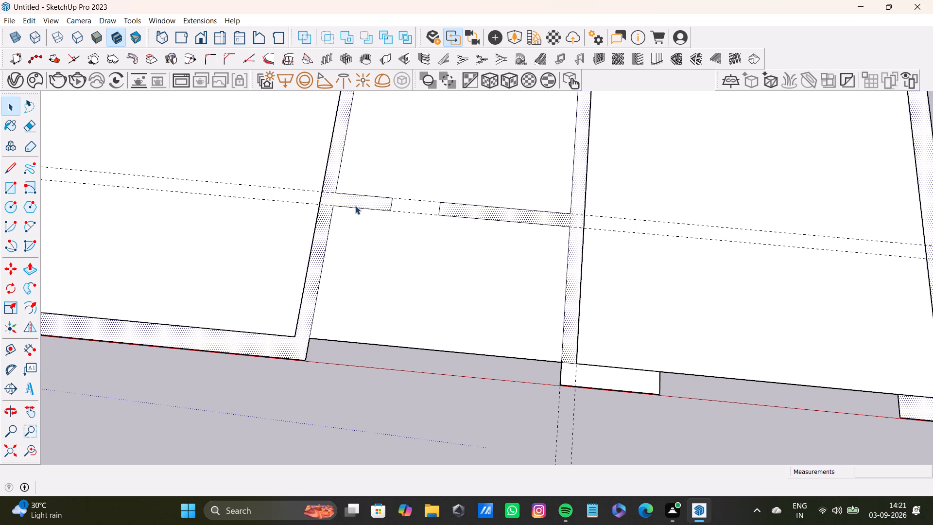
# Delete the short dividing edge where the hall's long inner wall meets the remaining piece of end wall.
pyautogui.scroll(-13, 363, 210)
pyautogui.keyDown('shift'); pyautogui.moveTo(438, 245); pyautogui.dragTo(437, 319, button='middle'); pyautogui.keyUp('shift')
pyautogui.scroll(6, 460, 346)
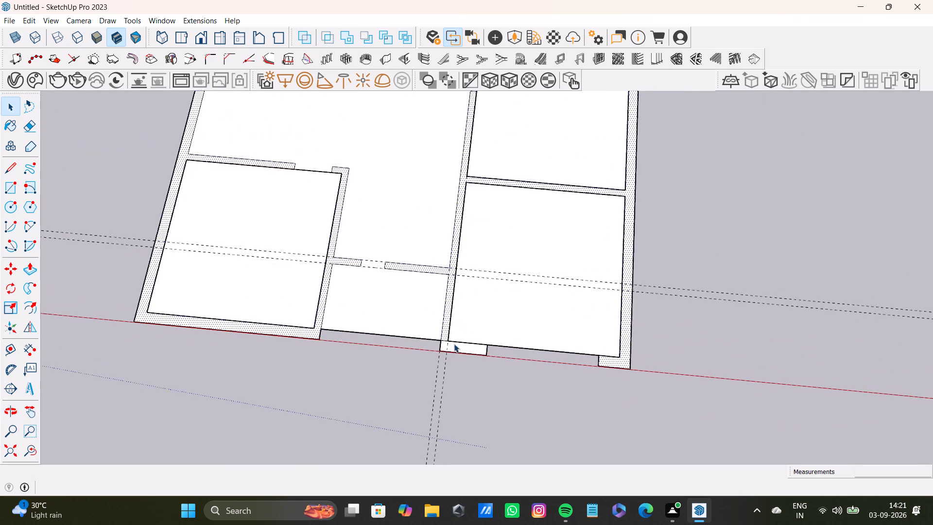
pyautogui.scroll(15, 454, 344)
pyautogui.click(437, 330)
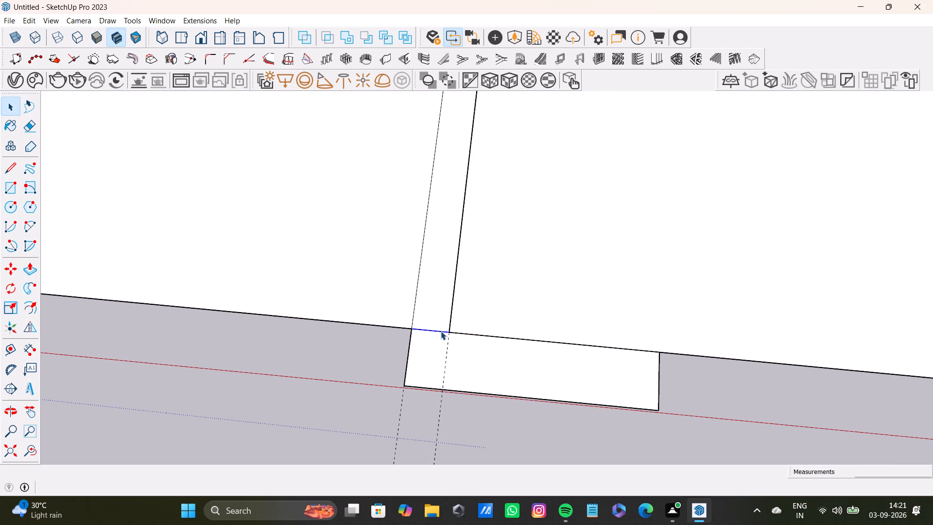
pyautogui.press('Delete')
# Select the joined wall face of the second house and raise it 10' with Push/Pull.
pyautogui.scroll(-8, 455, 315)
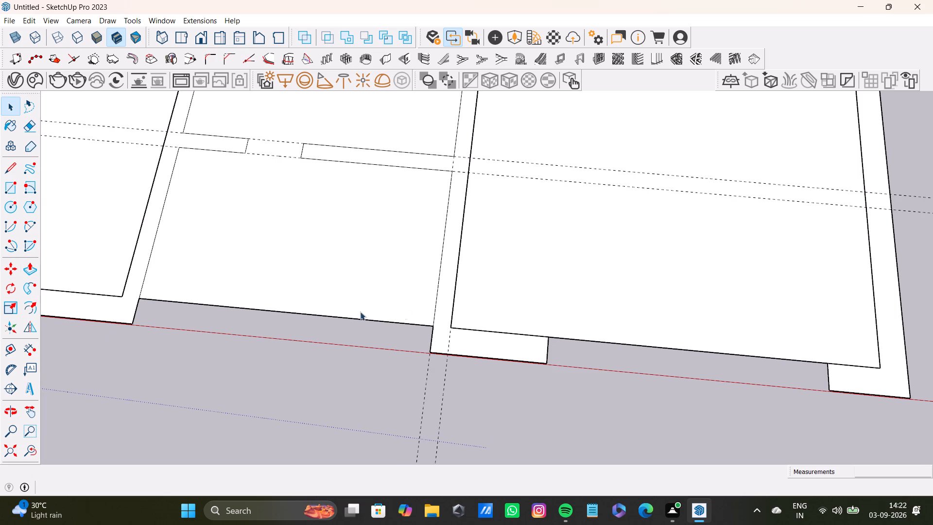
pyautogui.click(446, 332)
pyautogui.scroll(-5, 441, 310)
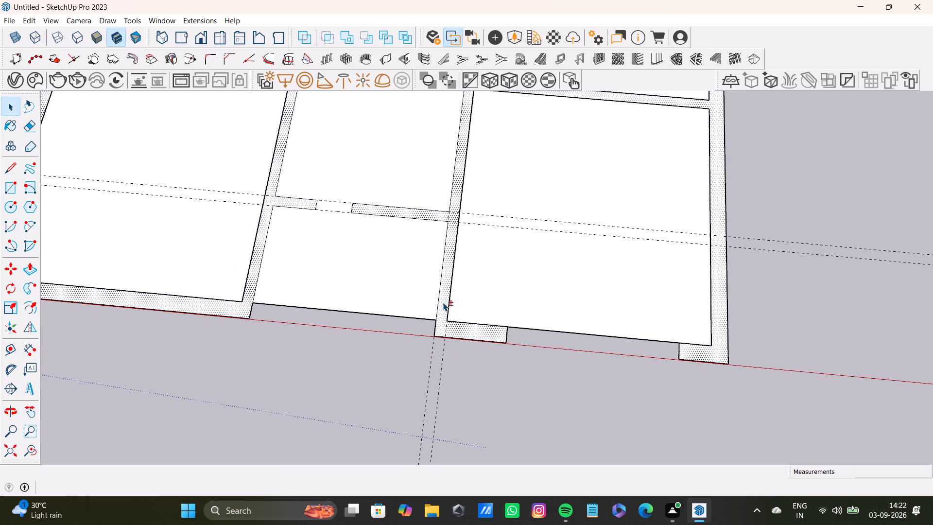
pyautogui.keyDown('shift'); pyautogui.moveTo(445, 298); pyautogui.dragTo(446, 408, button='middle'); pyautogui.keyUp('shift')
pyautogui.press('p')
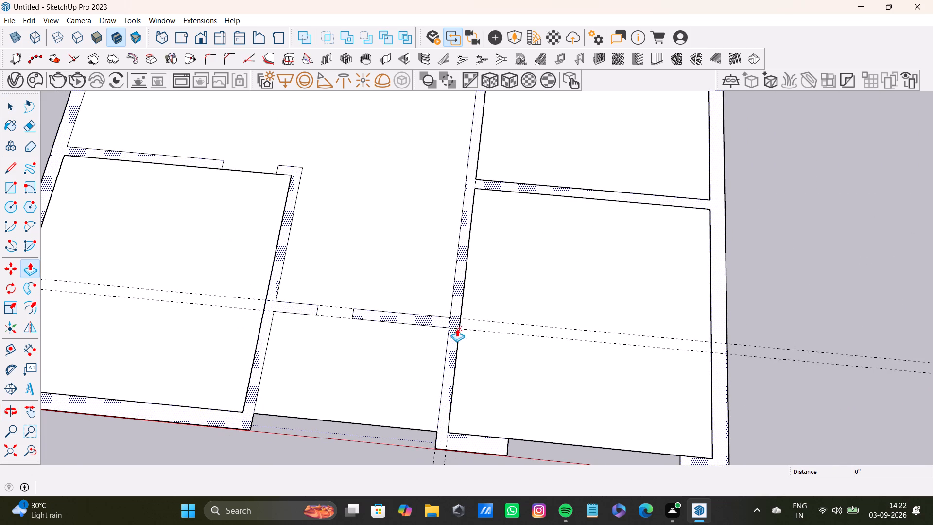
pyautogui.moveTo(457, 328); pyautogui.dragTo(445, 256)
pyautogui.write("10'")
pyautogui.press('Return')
# Examine the raised walls around the hall partition, its doorway and the end openings.
pyautogui.moveTo(488, 408); pyautogui.dragTo(618, 225, button='middle')
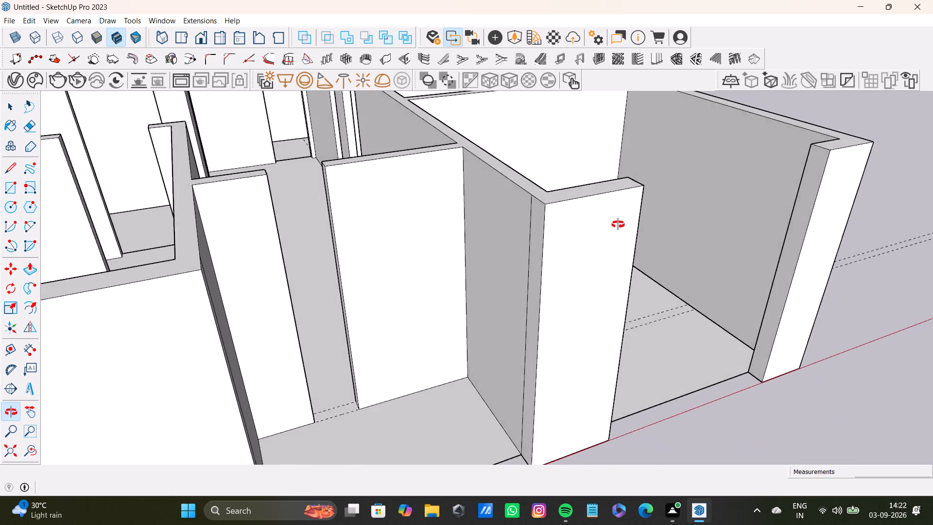
pyautogui.moveTo(618, 225); pyautogui.dragTo(619, 291, button='middle')
pyautogui.scroll(-9, 531, 318)
pyautogui.keyDown('shift'); pyautogui.moveTo(447, 392); pyautogui.dragTo(448, 397, button='middle'); pyautogui.keyUp('shift')
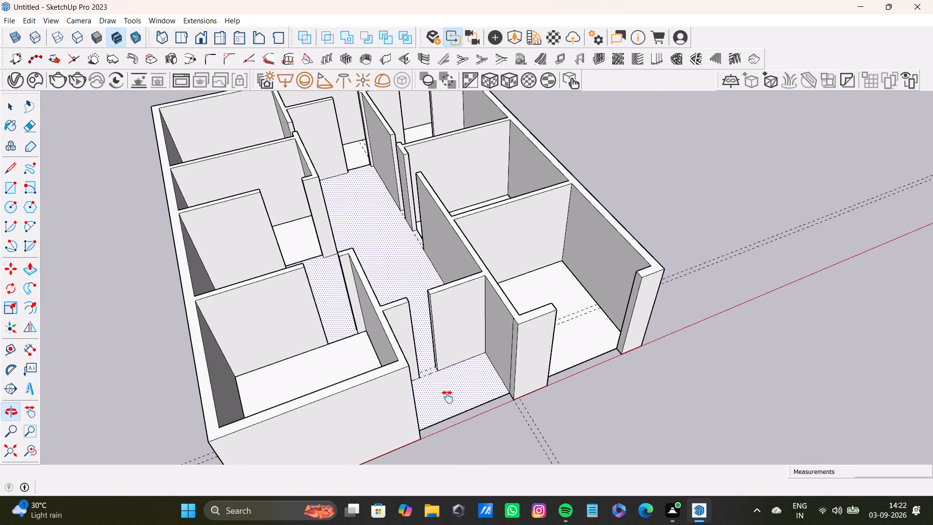
pyautogui.keyDown('shift'); pyautogui.moveTo(448, 397); pyautogui.dragTo(442, 420, button='middle'); pyautogui.keyUp('shift')
pyautogui.moveTo(442, 410); pyautogui.dragTo(504, 379, button='middle')
pyautogui.scroll(7, 499, 347)
pyautogui.moveTo(488, 338); pyautogui.dragTo(492, 347, button='middle')
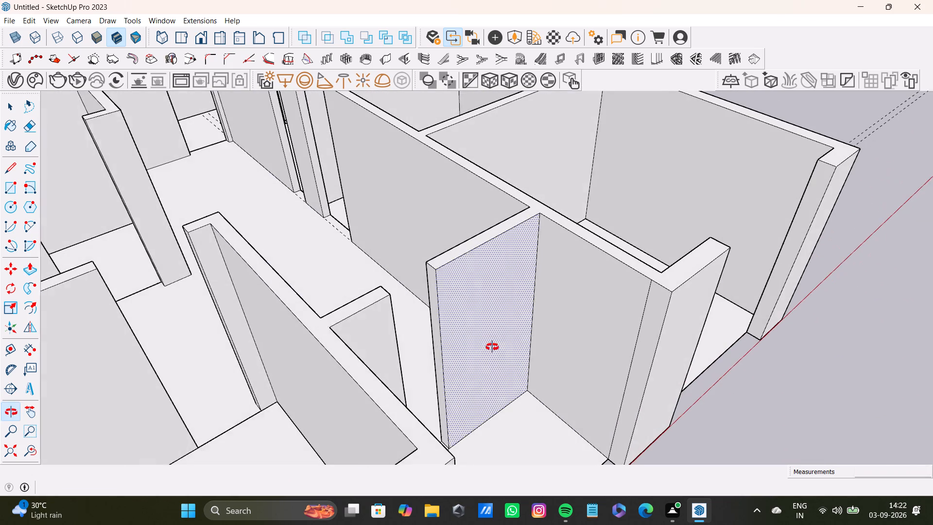
pyautogui.moveTo(492, 347); pyautogui.dragTo(496, 347, button='middle')
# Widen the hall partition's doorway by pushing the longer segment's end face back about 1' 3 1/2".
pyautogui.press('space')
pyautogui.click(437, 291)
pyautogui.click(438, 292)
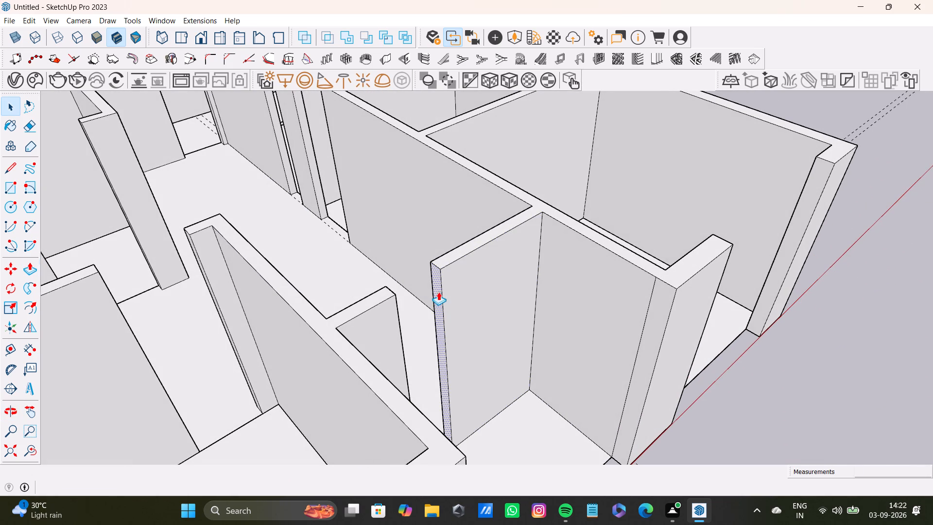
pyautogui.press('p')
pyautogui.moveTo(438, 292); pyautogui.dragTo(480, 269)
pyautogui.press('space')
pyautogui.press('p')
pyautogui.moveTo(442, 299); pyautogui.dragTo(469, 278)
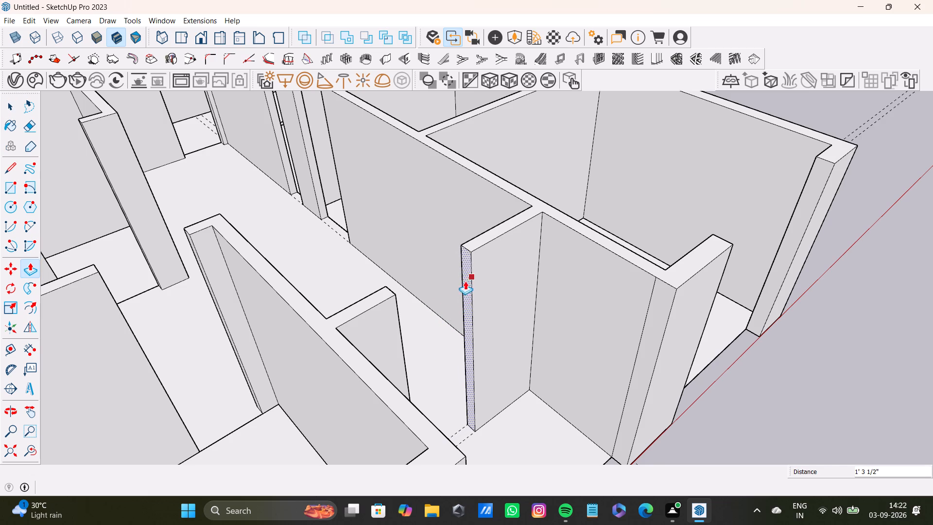
# Examine the second house's raised walls and its end openings from above and from the front.
pyautogui.scroll(-4, 490, 313)
pyautogui.moveTo(501, 338); pyautogui.dragTo(321, 350, button='middle')
pyautogui.scroll(-4, 422, 343)
pyautogui.moveTo(463, 363); pyautogui.dragTo(381, 416, button='middle')
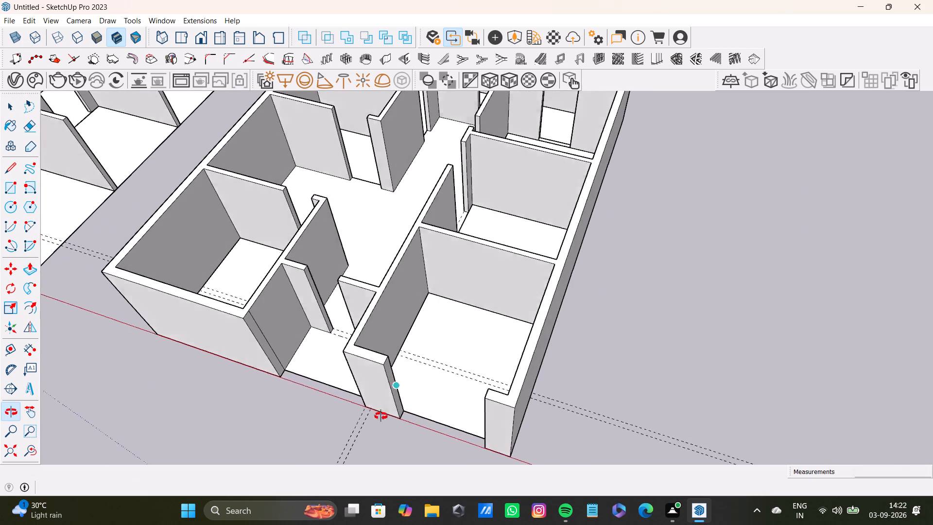
pyautogui.moveTo(381, 416); pyautogui.dragTo(472, 269, button='middle')
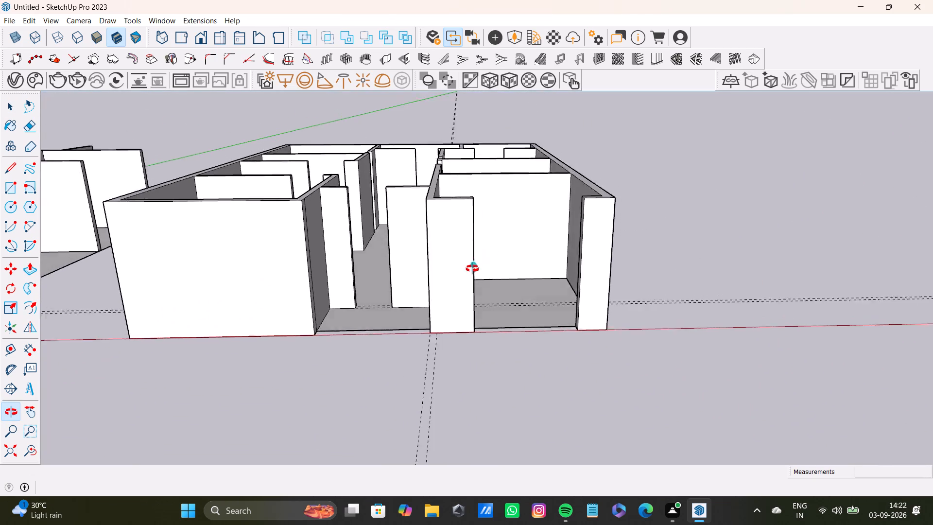
pyautogui.moveTo(472, 269); pyautogui.dragTo(460, 332, button='middle')
pyautogui.scroll(7, 382, 380)
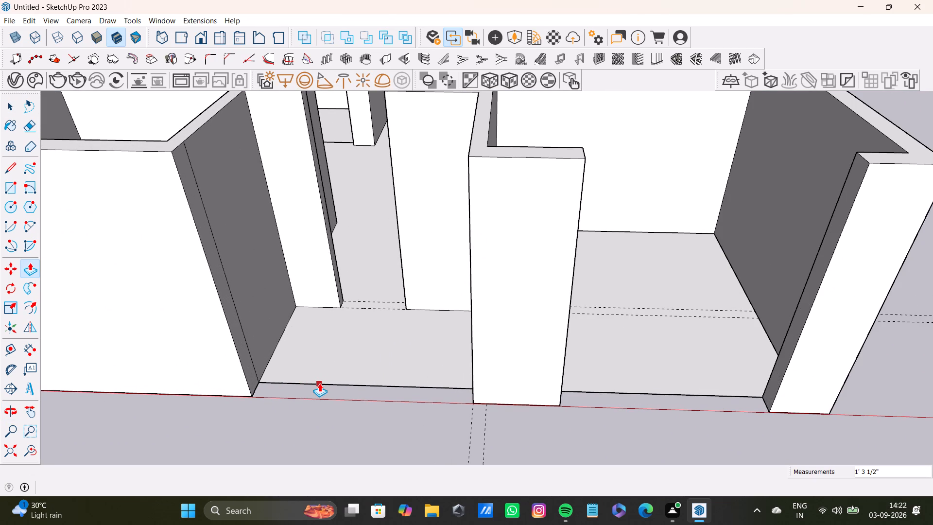
pyautogui.scroll(-10, 319, 383)
pyautogui.moveTo(363, 351); pyautogui.dragTo(356, 407, button='middle')
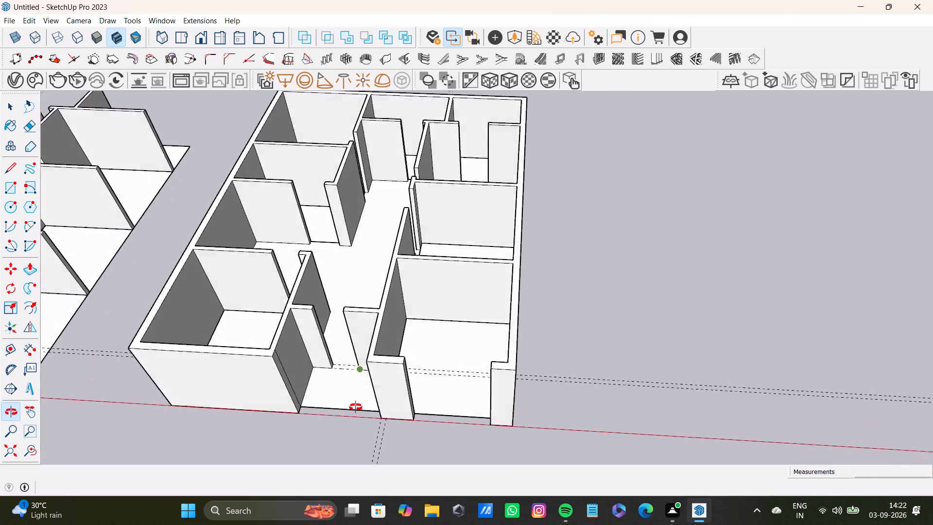
pyautogui.moveTo(356, 407); pyautogui.dragTo(355, 416, button='middle')
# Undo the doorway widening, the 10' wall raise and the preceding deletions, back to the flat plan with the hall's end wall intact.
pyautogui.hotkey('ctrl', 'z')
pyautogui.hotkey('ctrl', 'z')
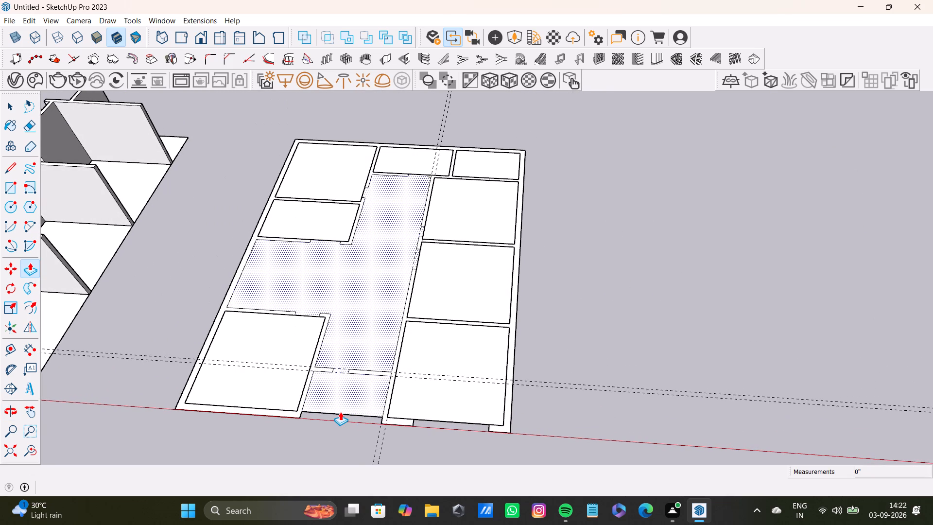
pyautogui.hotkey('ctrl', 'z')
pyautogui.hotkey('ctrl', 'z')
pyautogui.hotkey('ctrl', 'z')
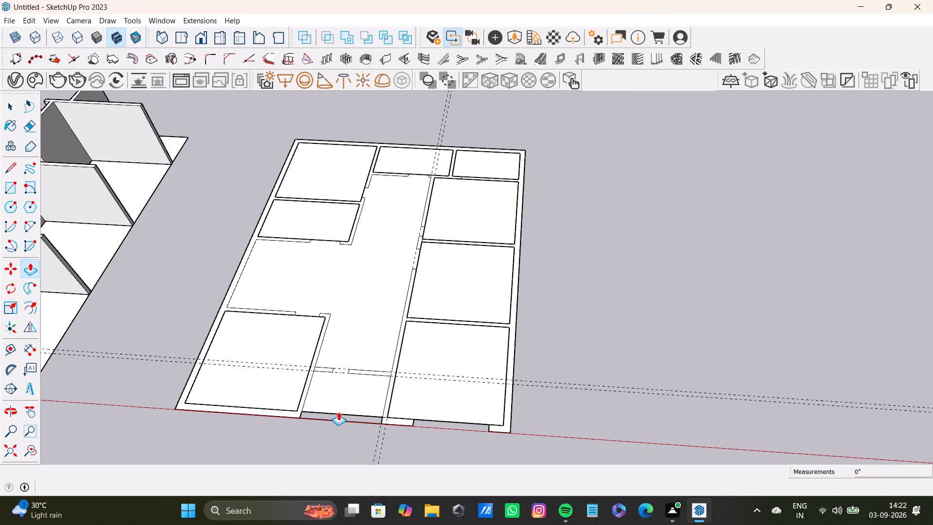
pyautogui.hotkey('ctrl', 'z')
# Delete the dividing edge between the short partition stub and the near house-side corner room's wall.
pyautogui.scroll(8, 303, 414)
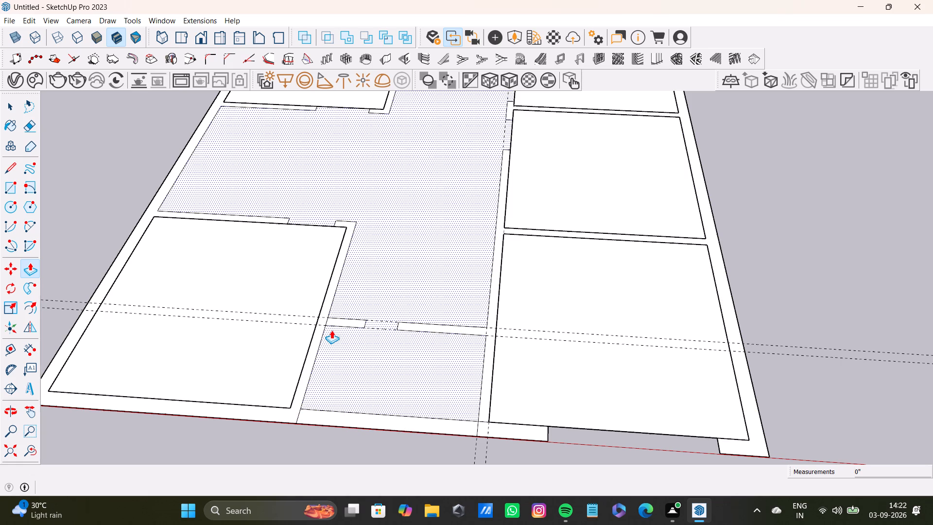
pyautogui.press('space')
pyautogui.scroll(8, 370, 332)
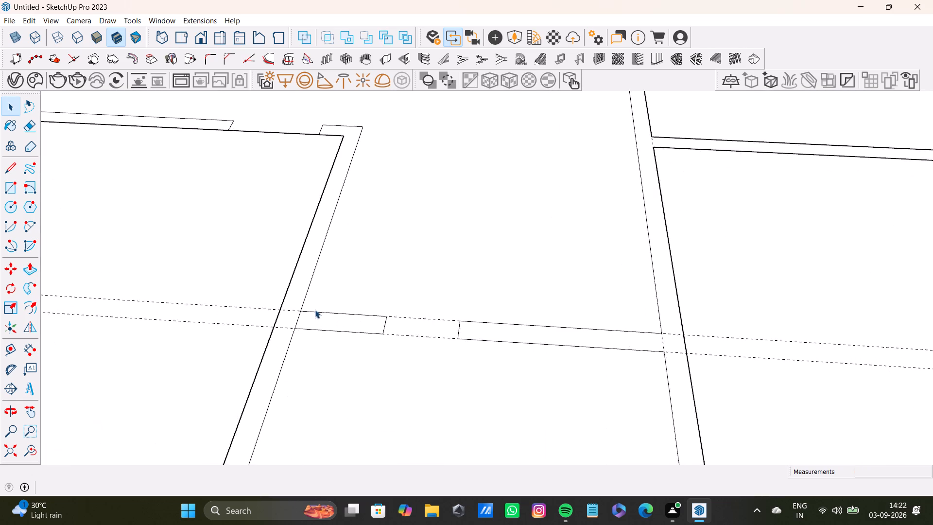
pyautogui.scroll(4, 315, 310)
pyautogui.click(291, 325)
pyautogui.press('Delete')
pyautogui.scroll(-2, 433, 359)
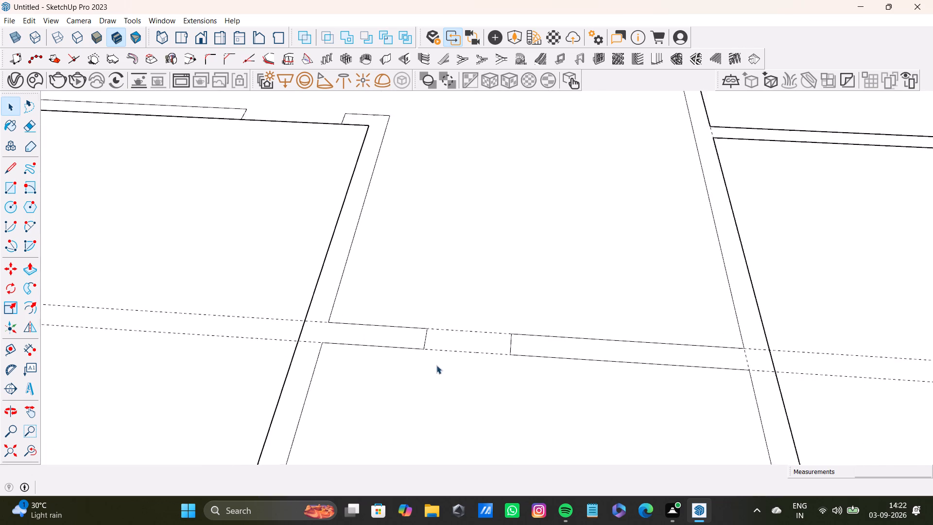
# Delete the edges dividing the hall's end wall from the side walls at both of its corners.
pyautogui.scroll(-6, 436, 365)
pyautogui.scroll(-3, 549, 407)
pyautogui.keyDown('shift'); pyautogui.moveTo(546, 405); pyautogui.dragTo(525, 267, button='middle'); pyautogui.keyUp('shift')
pyautogui.scroll(8, 586, 377)
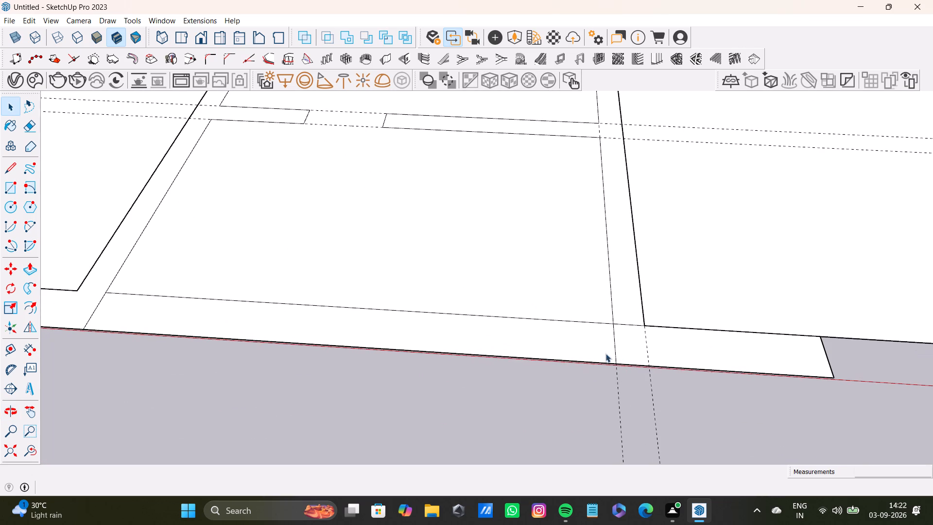
pyautogui.click(614, 353)
pyautogui.press('Delete')
pyautogui.click(629, 327)
pyautogui.click(630, 326)
pyautogui.press('Delete')
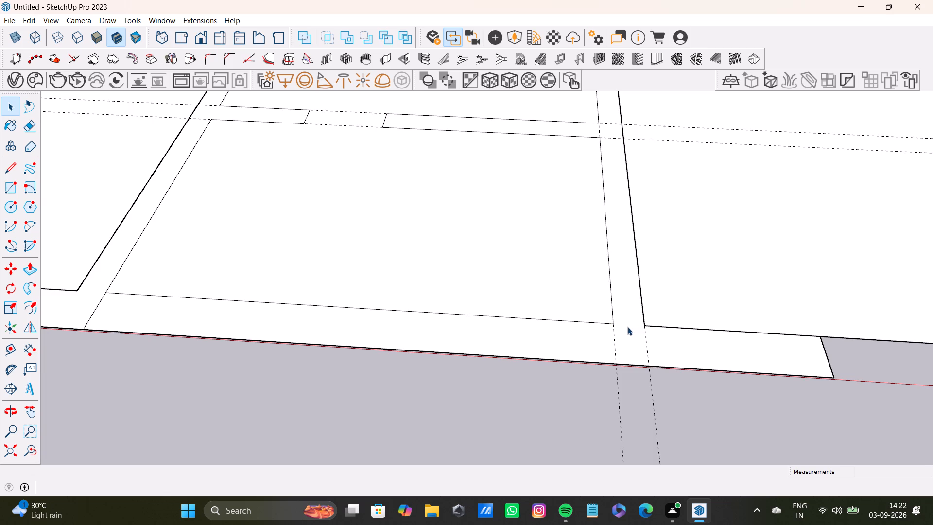
pyautogui.scroll(-9, 626, 329)
pyautogui.scroll(8, 377, 331)
pyautogui.click(399, 322)
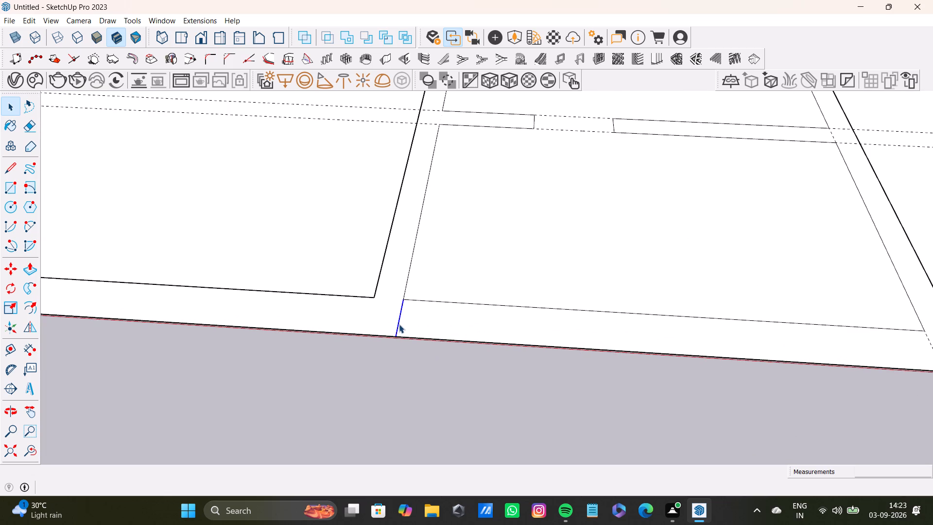
pyautogui.press('Delete')
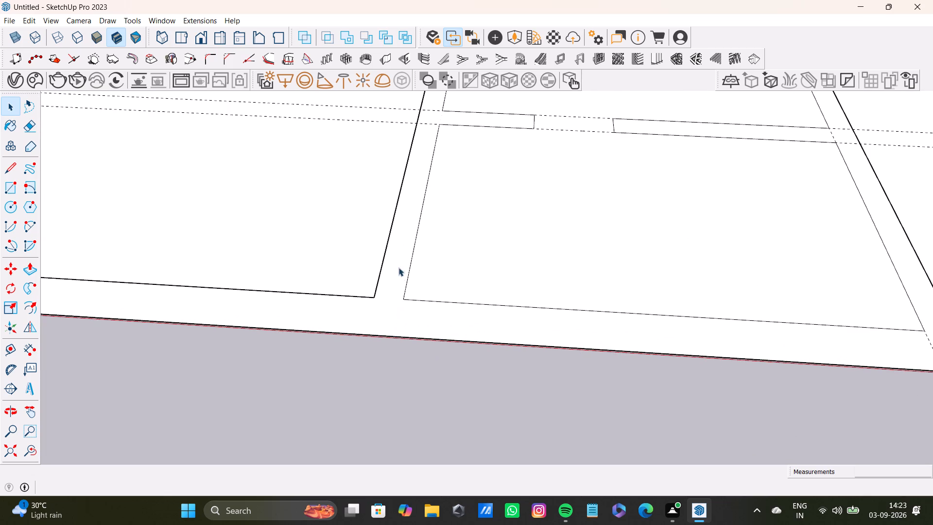
# Draw a 9" line across each end of the hall's end wall to separate it from the joined side walls.
pyautogui.click(400, 261)
pyautogui.scroll(-9, 344, 195)
pyautogui.scroll(1, 573, 286)
pyautogui.scroll(9, 360, 242)
pyautogui.click(10, 169)
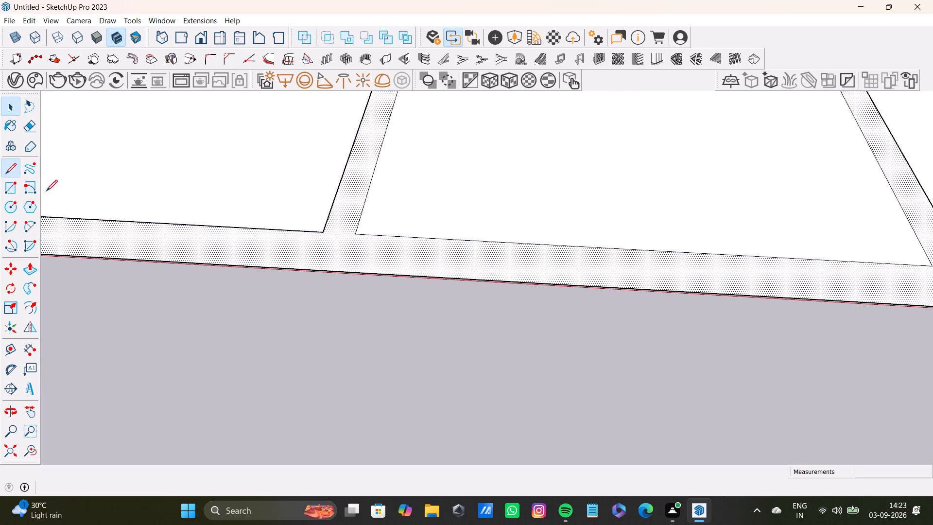
pyautogui.scroll(4, 248, 248)
pyautogui.click(405, 221)
pyautogui.press('space')
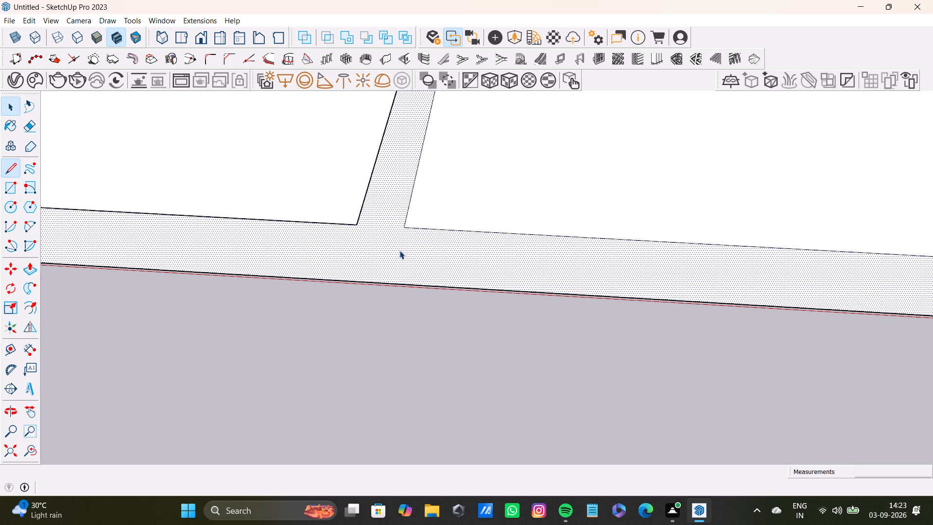
pyautogui.click(6, 168)
pyautogui.click(402, 227)
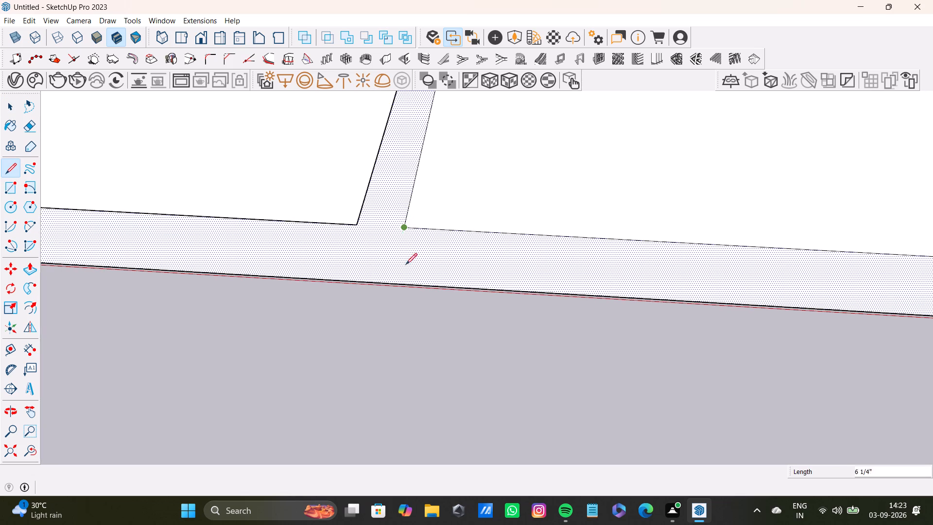
pyautogui.click(395, 281)
pyautogui.scroll(-10, 407, 271)
pyautogui.keyDown('shift'); pyautogui.scroll(1, 537, 285); pyautogui.keyUp('shift')
pyautogui.keyDown('shift'); pyautogui.moveTo(537, 285); pyautogui.dragTo(322, 282, button='middle'); pyautogui.keyUp('shift')
pyautogui.keyDown('shift'); pyautogui.scroll(-1, 322, 282); pyautogui.keyUp('shift')
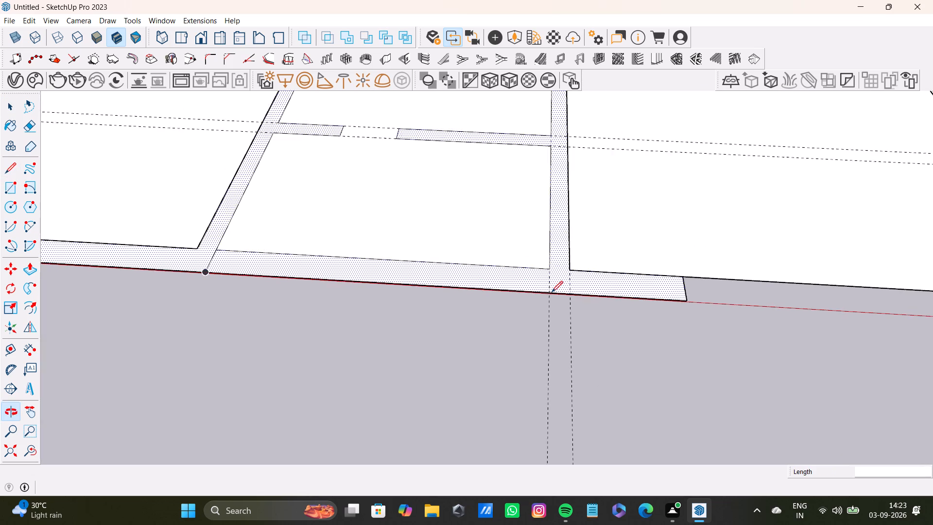
pyautogui.scroll(7, 552, 292)
pyautogui.click(549, 251)
pyautogui.click(548, 299)
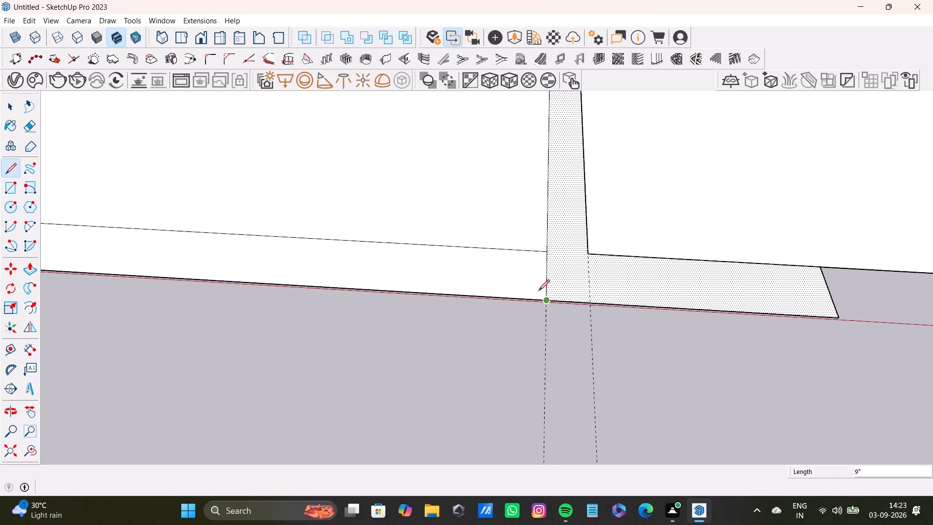
pyautogui.press('space')
# Push/Pull the second house's joined wall face up 10', leaving out the hall's end wall strip.
pyautogui.scroll(-14, 556, 246)
pyautogui.keyDown('shift'); pyautogui.scroll(5, 387, 181); pyautogui.keyUp('shift')
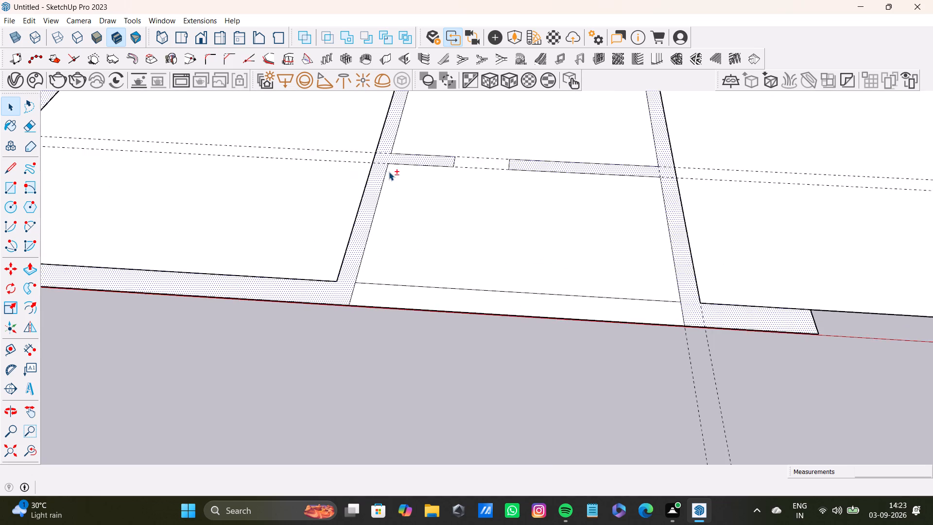
pyautogui.keyDown('shift'); pyautogui.scroll(4, 389, 172); pyautogui.keyUp('shift')
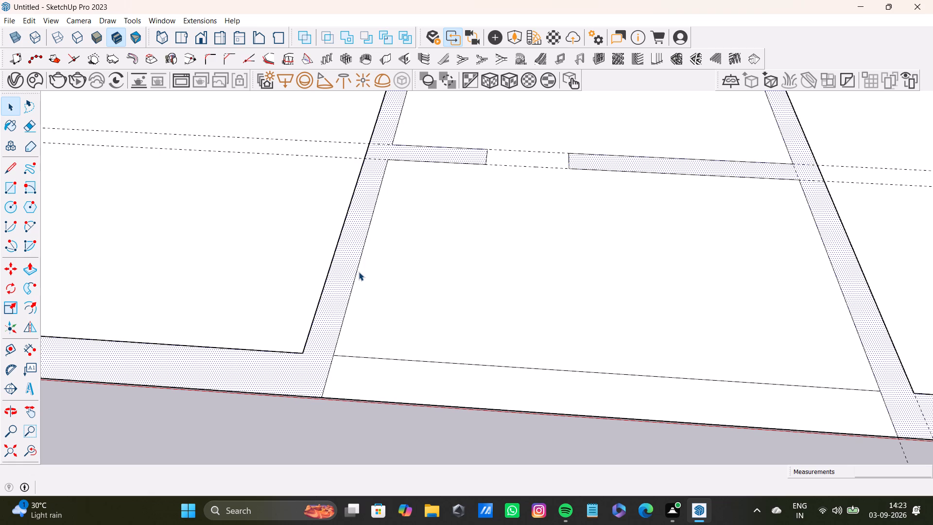
pyautogui.scroll(-13, 355, 272)
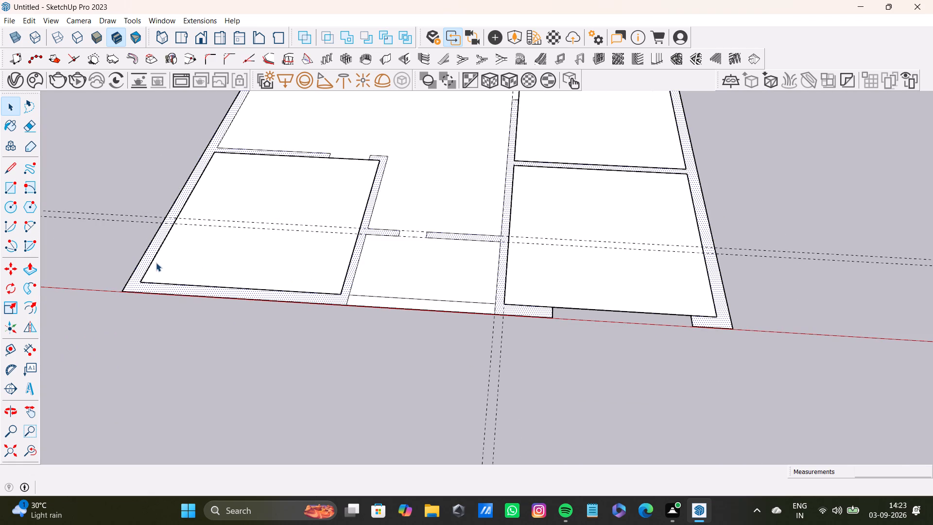
pyautogui.keyDown('shift'); pyautogui.moveTo(320, 155); pyautogui.dragTo(320, 215, button='middle'); pyautogui.keyUp('shift')
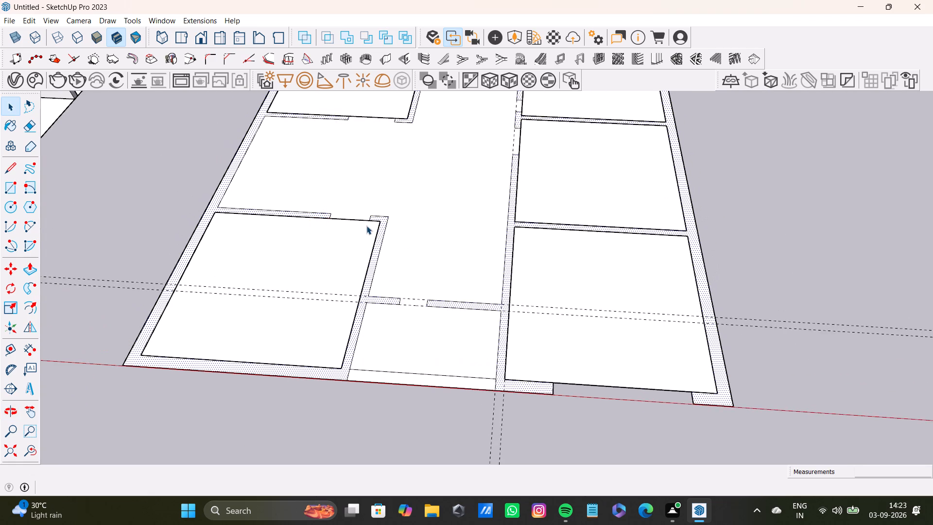
pyautogui.scroll(1, 366, 226)
pyautogui.moveTo(366, 226); pyautogui.dragTo(361, 297, button='middle')
pyautogui.scroll(-4, 368, 309)
pyautogui.scroll(4, 565, 377)
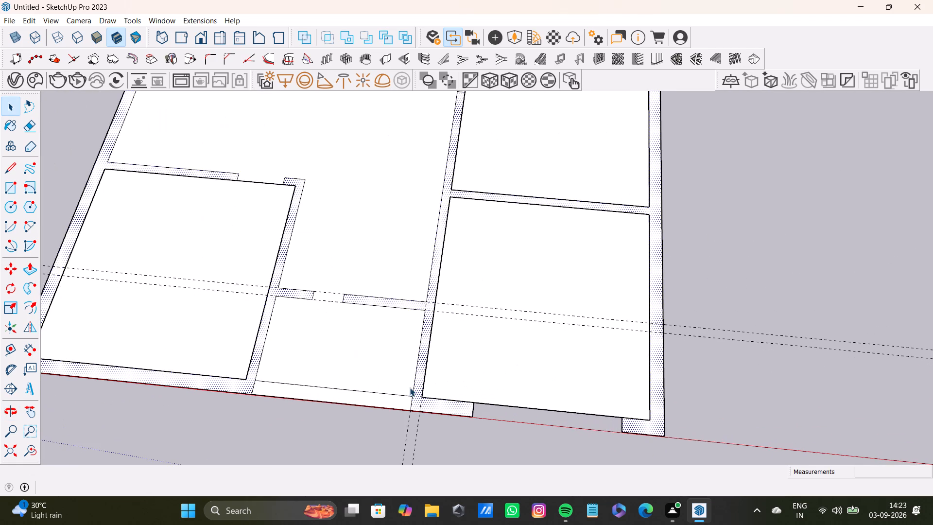
pyautogui.click(432, 408)
pyautogui.press('p')
pyautogui.moveTo(433, 408); pyautogui.dragTo(383, 324)
pyautogui.write("10'")
pyautogui.press('Return')
pyautogui.press('space')
# Widen the hall partition's doorway by pushing back the end face of its longer segment.
pyautogui.scroll(-5, 383, 330)
pyautogui.moveTo(392, 355); pyautogui.dragTo(494, 307, button='middle')
pyautogui.scroll(3, 411, 348)
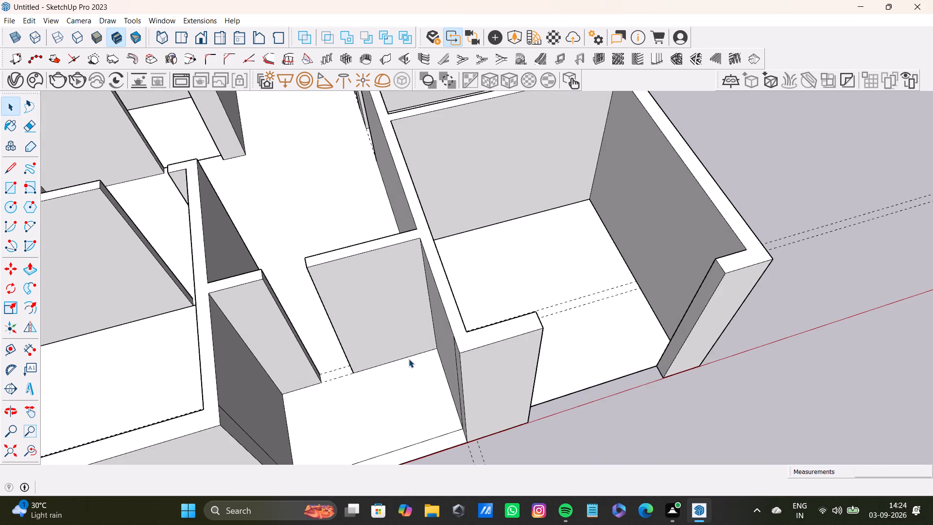
pyautogui.keyDown('shift'); pyautogui.moveTo(410, 361); pyautogui.dragTo(541, 338, button='middle'); pyautogui.keyUp('shift')
pyautogui.scroll(7, 452, 263)
pyautogui.moveTo(451, 267); pyautogui.dragTo(521, 298, button='middle')
pyautogui.scroll(-4, 514, 291)
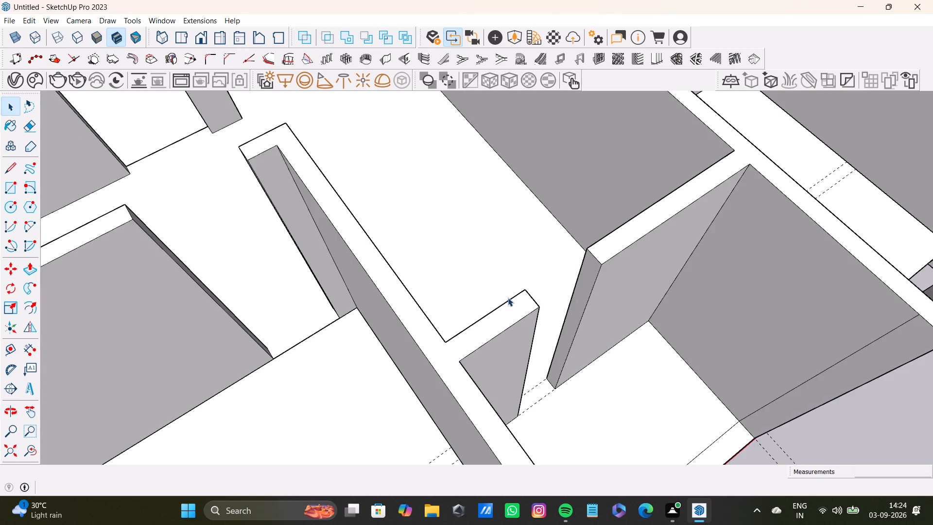
pyautogui.scroll(-3, 508, 297)
pyautogui.keyDown('shift'); pyautogui.moveTo(493, 309); pyautogui.dragTo(415, 347, button='middle'); pyautogui.keyUp('shift')
pyautogui.moveTo(459, 358); pyautogui.dragTo(519, 364, button='middle')
pyautogui.scroll(3, 496, 324)
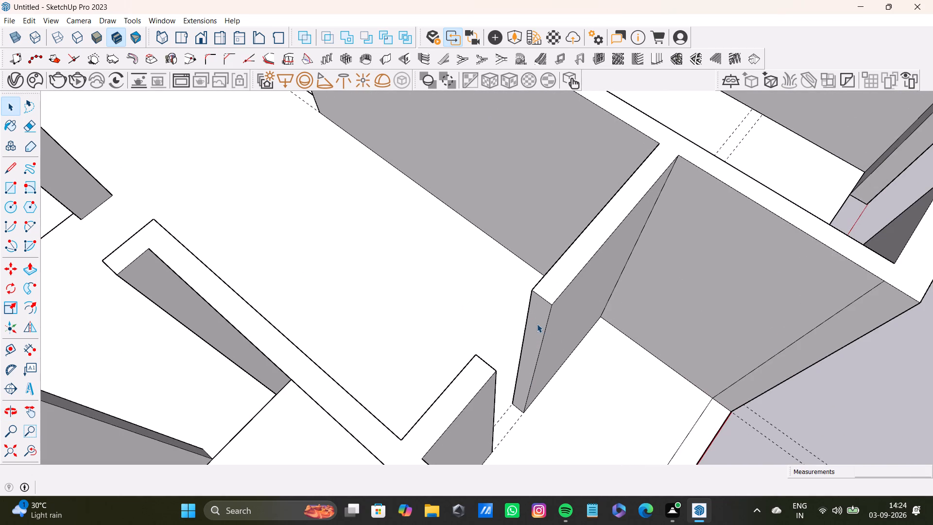
pyautogui.click(537, 324)
pyautogui.press('p')
pyautogui.moveTo(537, 324); pyautogui.dragTo(571, 272)
pyautogui.press('space')
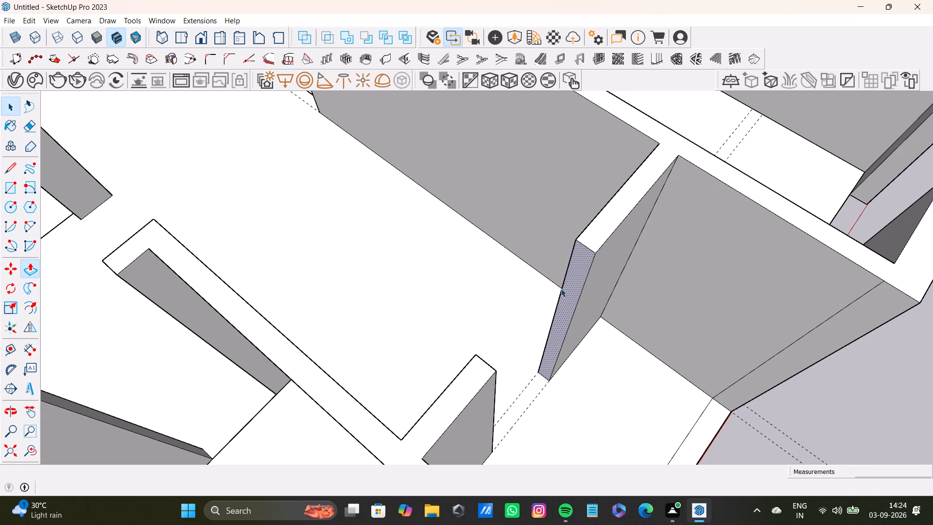
# Narrow the near corner room's doorway on the first house's side by extending its short wall stub about 2".
pyautogui.moveTo(594, 321); pyautogui.dragTo(388, 304, button='middle')
pyautogui.scroll(-9, 387, 314)
pyautogui.keyDown('shift'); pyautogui.moveTo(368, 278); pyautogui.dragTo(498, 331, button='middle'); pyautogui.keyUp('shift')
pyautogui.scroll(5, 429, 265)
pyautogui.moveTo(473, 311); pyautogui.dragTo(598, 324, button='middle')
pyautogui.scroll(4, 608, 292)
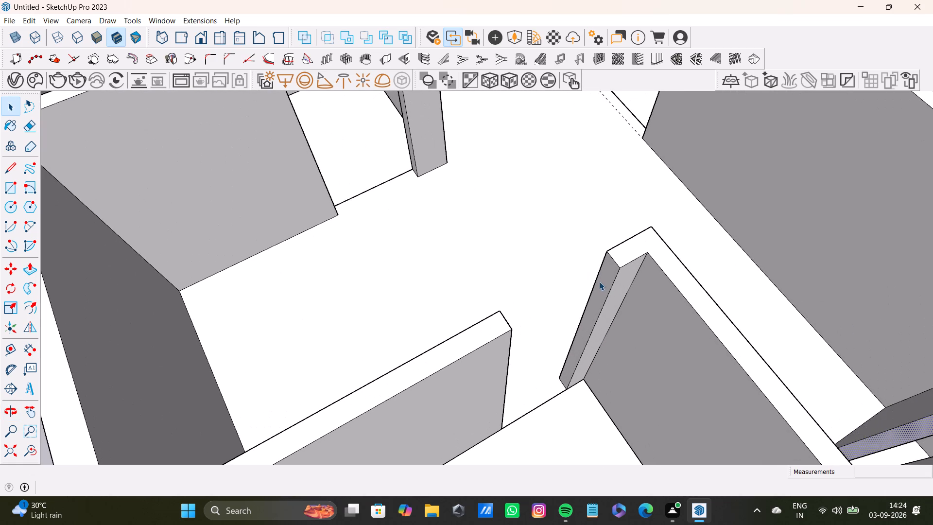
pyautogui.click(600, 282)
pyautogui.press('p')
pyautogui.moveTo(600, 283); pyautogui.dragTo(591, 285)
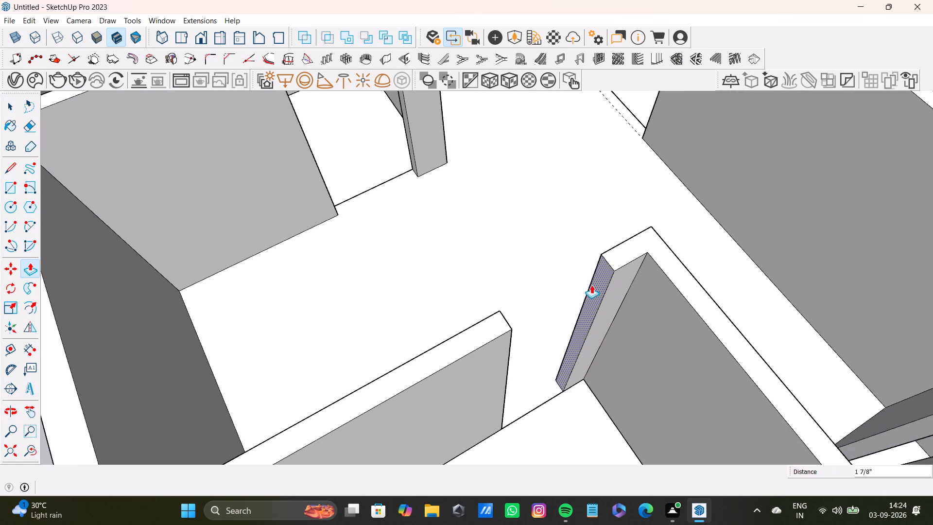
pyautogui.moveTo(591, 285); pyautogui.dragTo(589, 285)
pyautogui.press('space')
# Narrow the middle room's doorway on the first house's side by extending the end face of its longer wall segment.
pyautogui.scroll(-4, 574, 304)
pyautogui.moveTo(600, 310); pyautogui.dragTo(546, 320, button='middle')
pyautogui.scroll(-4, 538, 220)
pyautogui.keyDown('shift'); pyautogui.moveTo(539, 209); pyautogui.dragTo(540, 328, button='middle'); pyautogui.keyUp('shift')
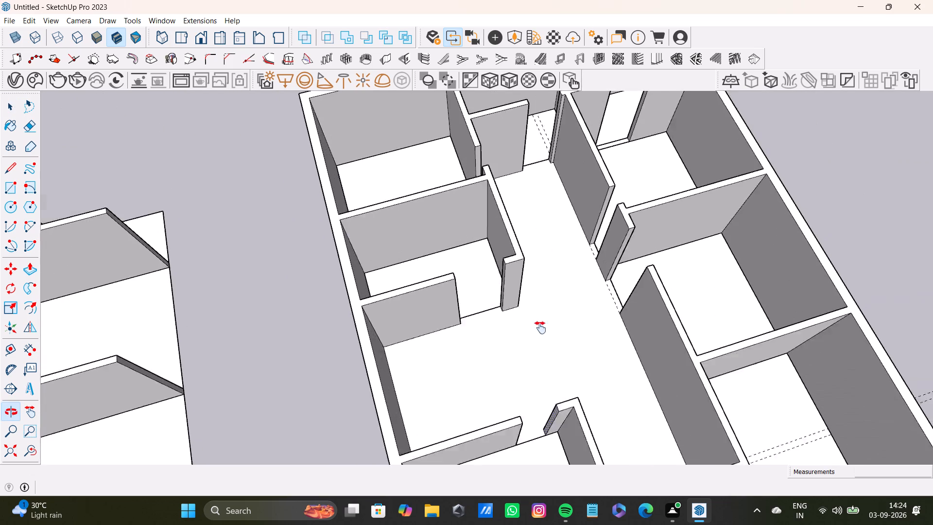
pyautogui.keyDown('shift'); pyautogui.moveTo(540, 328); pyautogui.dragTo(540, 336, button='middle'); pyautogui.keyUp('shift')
pyautogui.scroll(7, 492, 314)
pyautogui.moveTo(476, 300); pyautogui.dragTo(373, 303, button='middle')
pyautogui.scroll(3, 393, 272)
pyautogui.keyDown('shift'); pyautogui.moveTo(400, 272); pyautogui.dragTo(508, 315, button='middle'); pyautogui.keyUp('shift')
pyautogui.keyDown('shift'); pyautogui.scroll(-1, 534, 323); pyautogui.keyUp('shift')
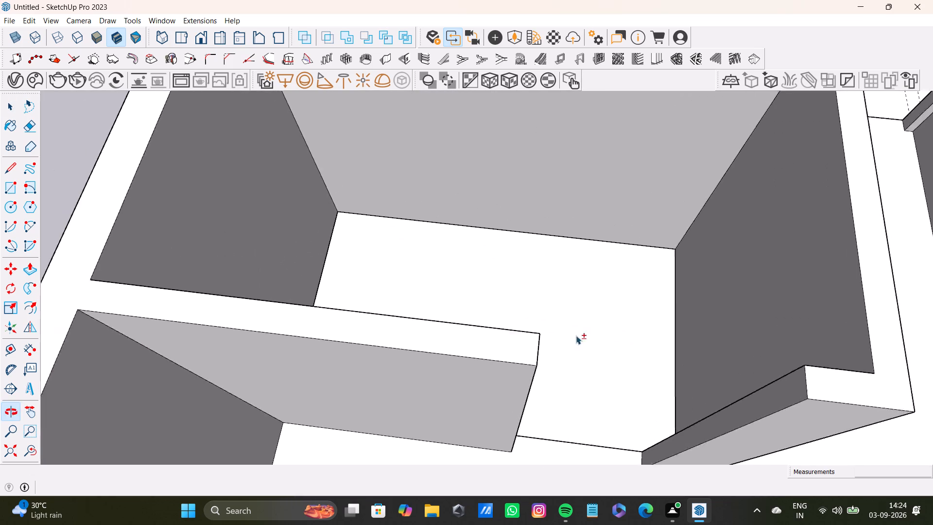
pyautogui.moveTo(611, 344); pyautogui.dragTo(431, 315, button='middle')
pyautogui.click(365, 295)
pyautogui.press('p')
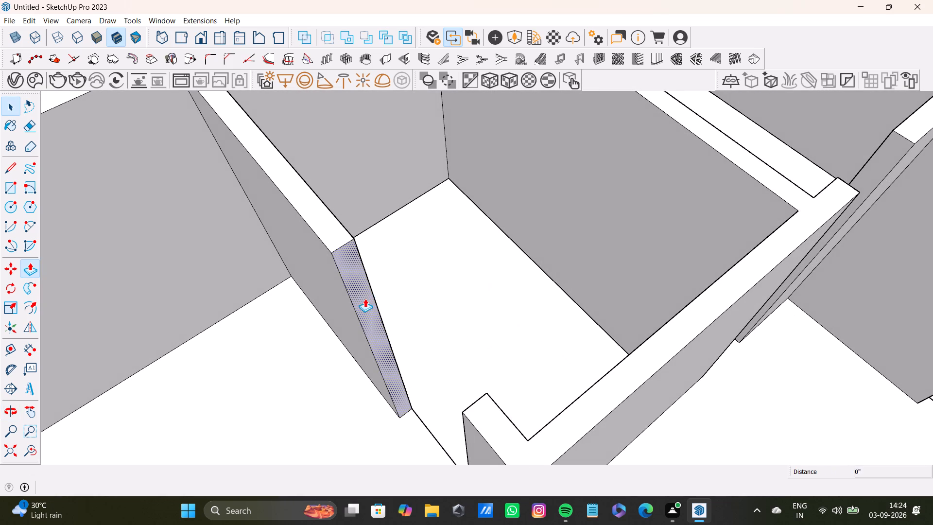
pyautogui.moveTo(365, 298); pyautogui.dragTo(412, 340)
pyautogui.press('space')
# Widen the far corner room's doorway on the first house's side by pushing its wall end face back about 1' 11 1/2".
pyautogui.scroll(-9, 412, 340)
pyautogui.moveTo(436, 376); pyautogui.dragTo(565, 358, button='middle')
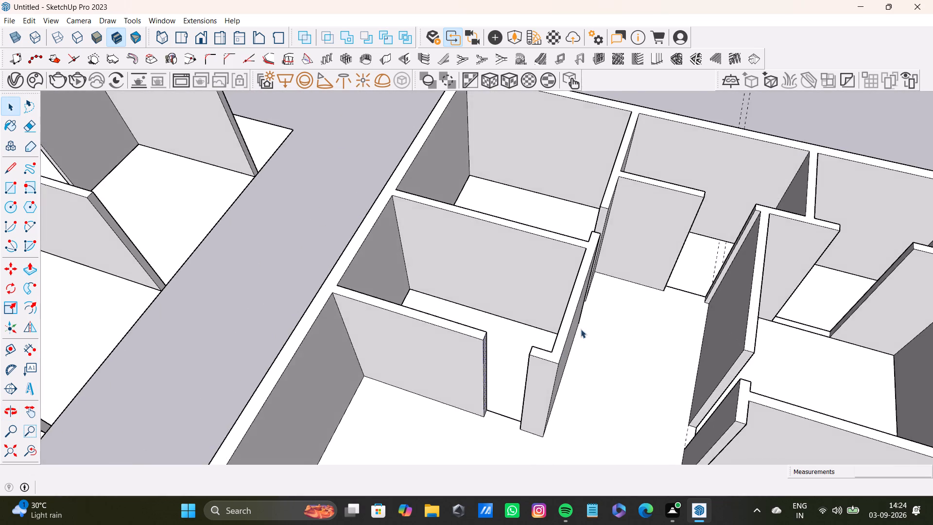
pyautogui.scroll(1, 581, 329)
pyautogui.moveTo(578, 329); pyautogui.dragTo(355, 330, button='middle')
pyautogui.scroll(5, 552, 315)
pyautogui.moveTo(546, 315); pyautogui.dragTo(544, 358, button='middle')
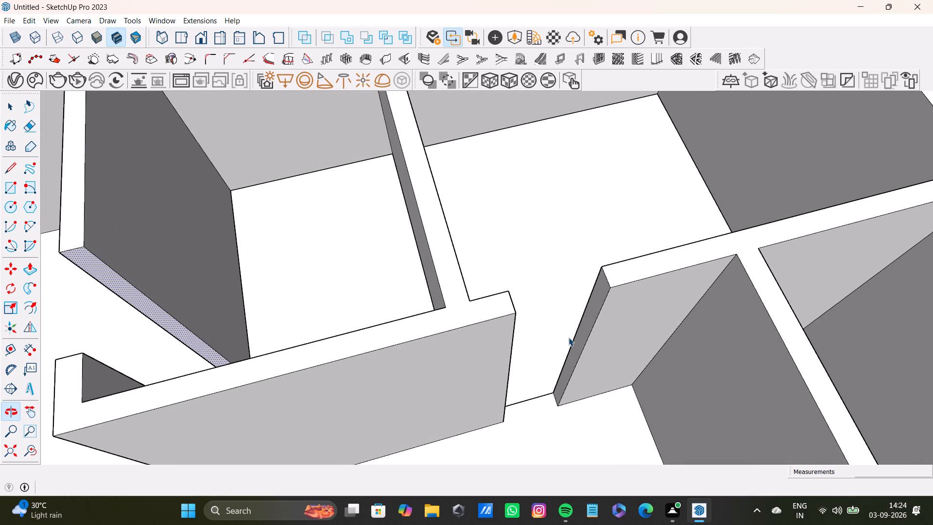
pyautogui.click(596, 314)
pyautogui.press('p')
pyautogui.moveTo(593, 314); pyautogui.dragTo(627, 306)
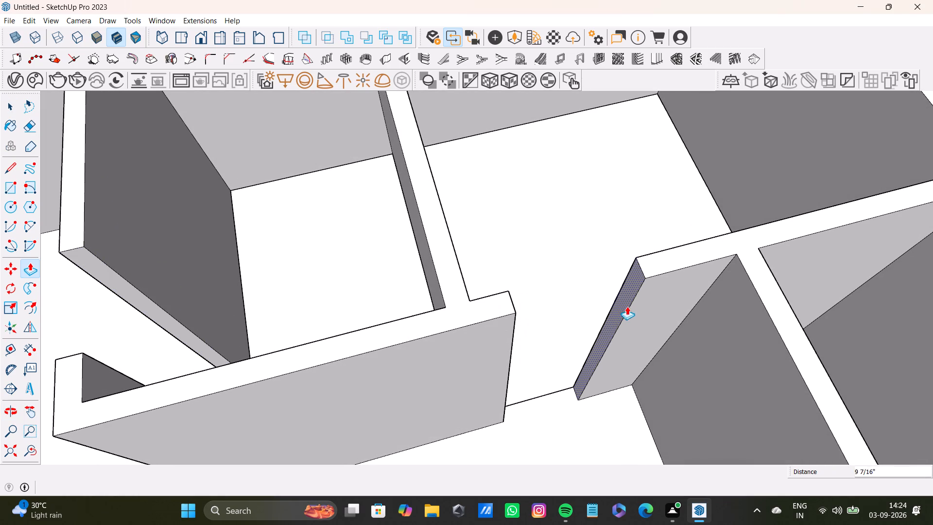
pyautogui.moveTo(627, 306); pyautogui.dragTo(671, 294)
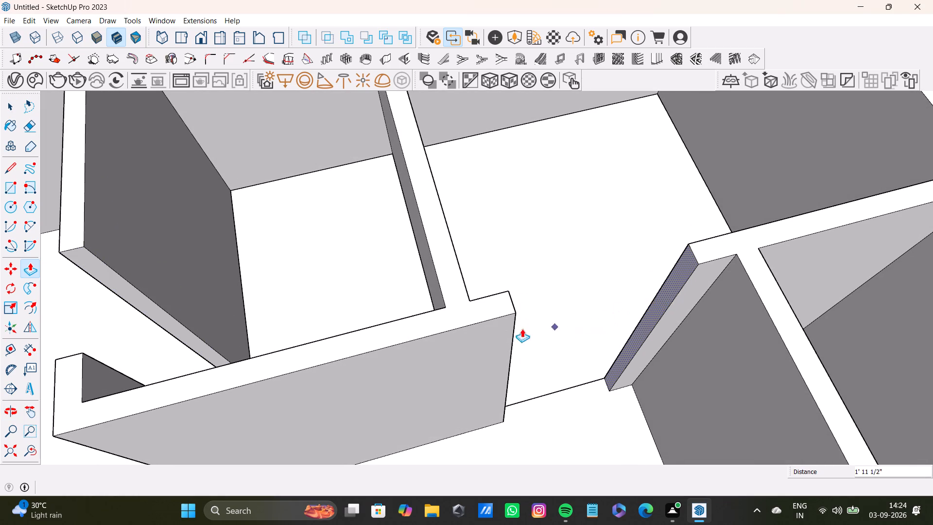
# Narrow the doorway of the room at the hall's far end by extending the short wall stub beside it.
pyautogui.scroll(-7, 506, 336)
pyautogui.moveTo(556, 371); pyautogui.dragTo(545, 290, button='middle')
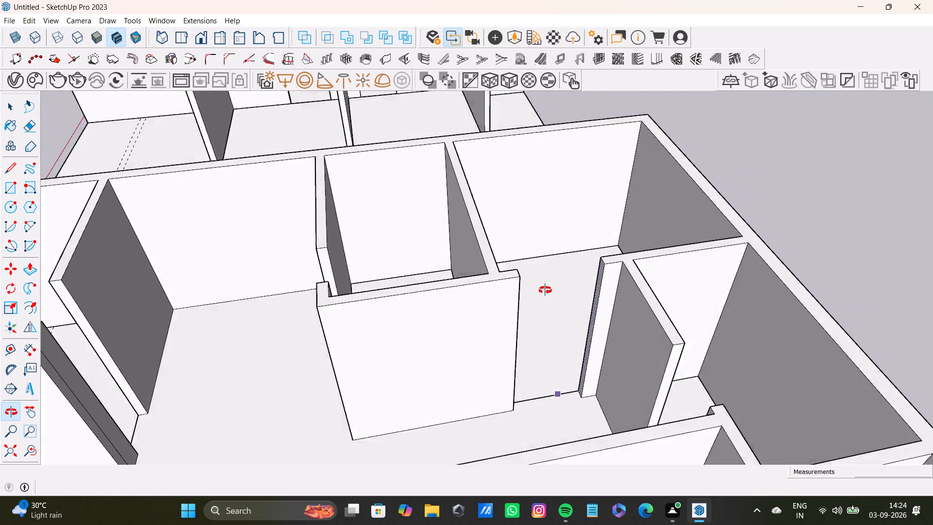
pyautogui.moveTo(545, 290); pyautogui.dragTo(762, 340, button='middle')
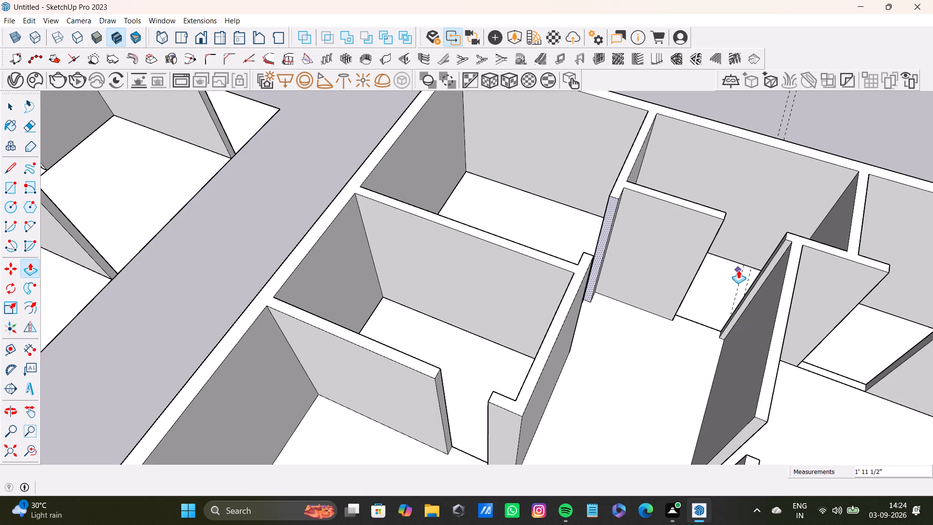
pyautogui.scroll(-3, 736, 270)
pyautogui.keyDown('shift'); pyautogui.moveTo(734, 267); pyautogui.dragTo(523, 251, button='middle'); pyautogui.keyUp('shift')
pyautogui.moveTo(527, 268); pyautogui.dragTo(656, 262, button='middle')
pyautogui.scroll(8, 506, 185)
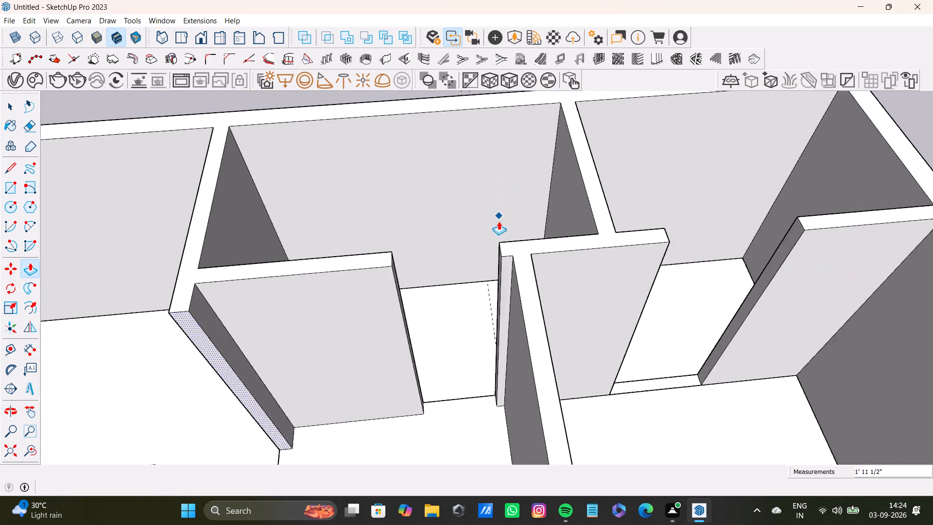
pyautogui.moveTo(532, 256); pyautogui.dragTo(578, 253, button='middle')
pyautogui.scroll(4, 549, 259)
pyautogui.moveTo(544, 259); pyautogui.dragTo(585, 254, button='middle')
pyautogui.press('space')
pyautogui.click(538, 254)
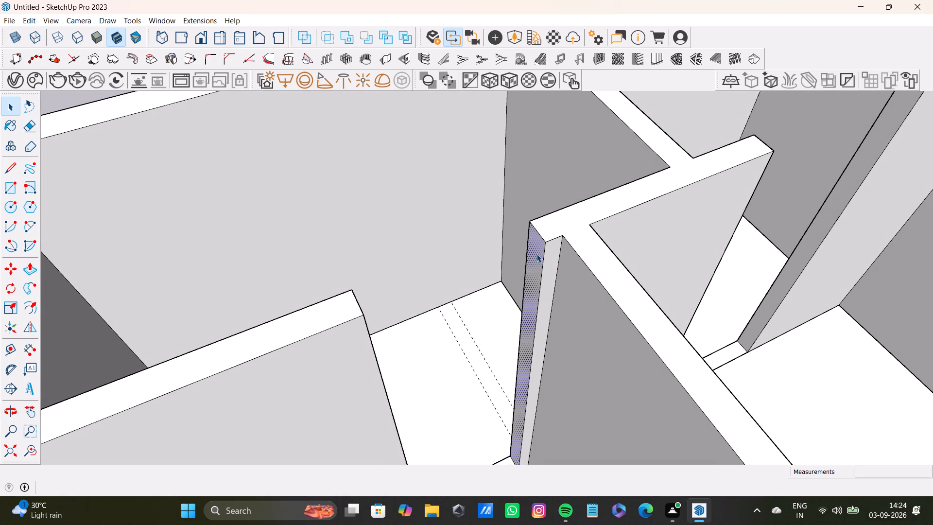
pyautogui.press('p')
pyautogui.moveTo(536, 254); pyautogui.dragTo(508, 275)
pyautogui.press('space')
# Widen the third room's doorway from the hall's open end, away from the first house, by pushing back its longer hall wall's end face.
pyautogui.scroll(-5, 503, 276)
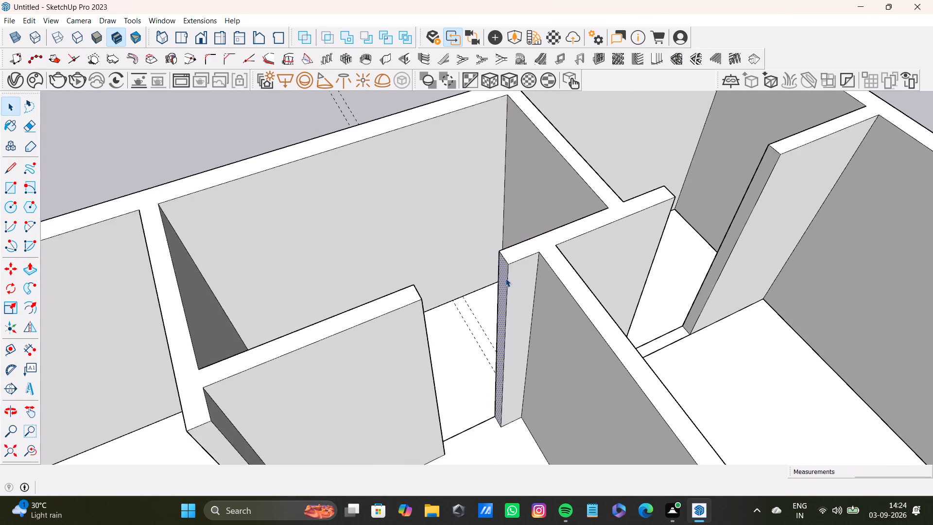
pyautogui.scroll(-10, 505, 278)
pyautogui.moveTo(575, 297); pyautogui.dragTo(560, 206, button='middle')
pyautogui.scroll(3, 567, 274)
pyautogui.moveTo(572, 278); pyautogui.dragTo(639, 282, button='middle')
pyautogui.scroll(2, 618, 258)
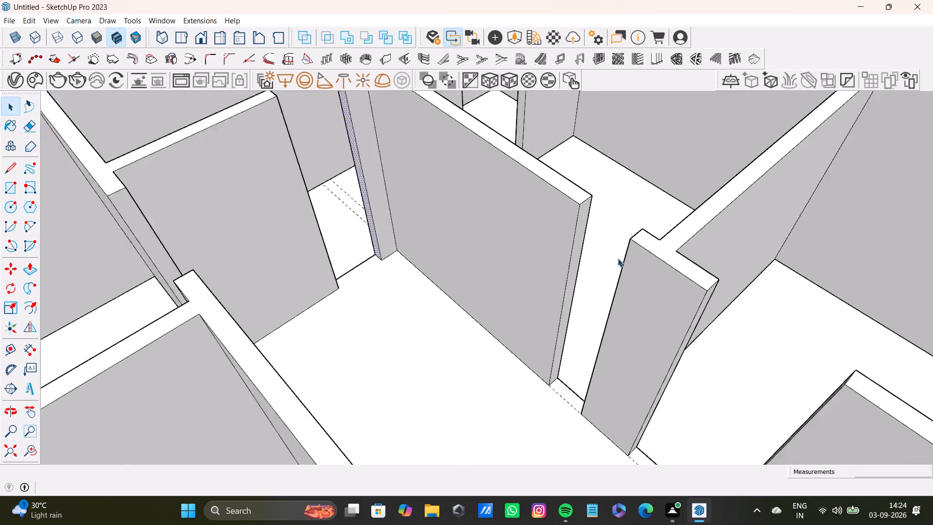
pyautogui.scroll(5, 618, 258)
pyautogui.click(562, 211)
pyautogui.press('p')
pyautogui.moveTo(559, 211); pyautogui.dragTo(497, 138)
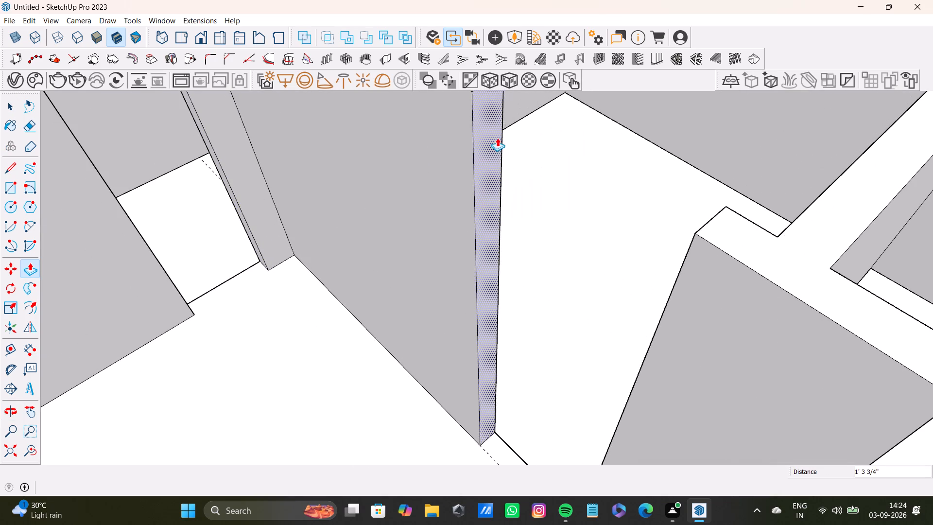
pyautogui.moveTo(497, 138); pyautogui.dragTo(484, 119)
pyautogui.press('space')
# Widen the opening across the hall's open end by pushing back the end face of the stub away from the first house.
pyautogui.scroll(-13, 491, 163)
pyautogui.moveTo(492, 207); pyautogui.dragTo(607, 182, button='middle')
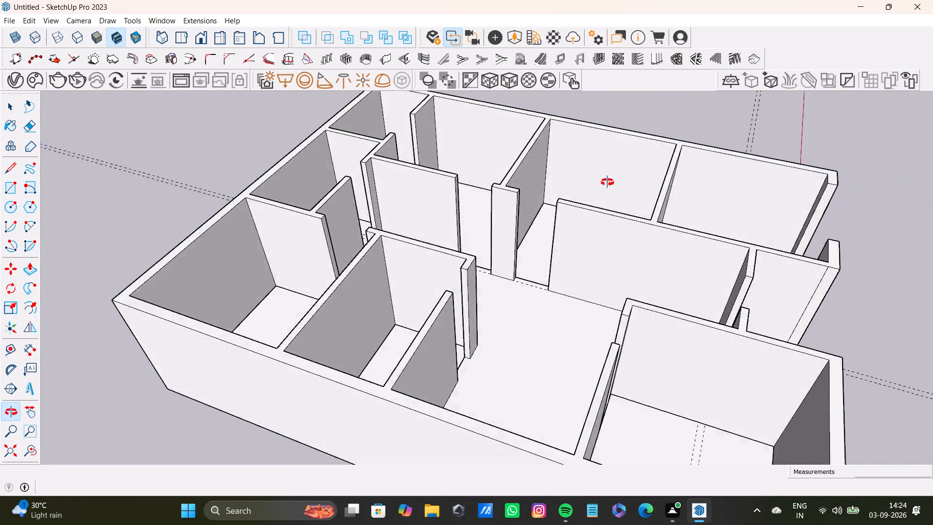
pyautogui.moveTo(607, 182); pyautogui.dragTo(844, 273, button='middle')
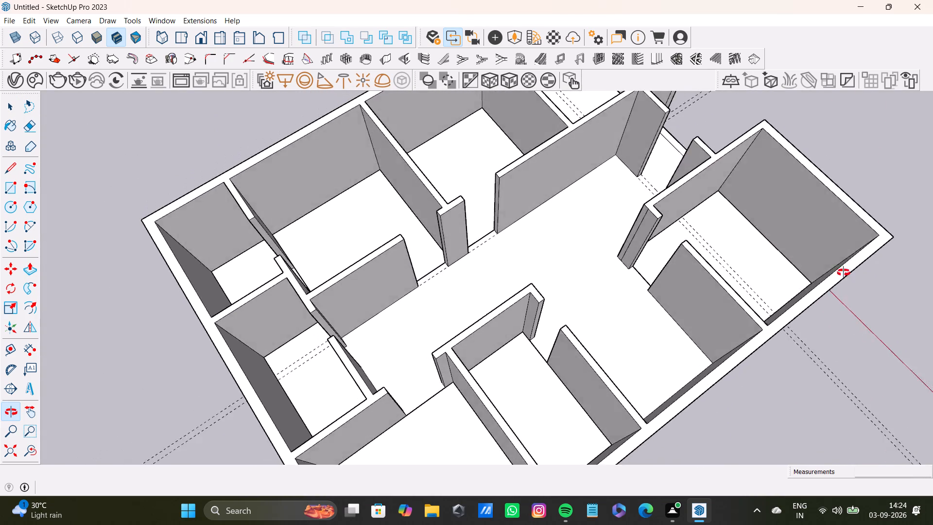
pyautogui.moveTo(844, 273); pyautogui.dragTo(836, 369, button='middle')
pyautogui.scroll(-4, 520, 307)
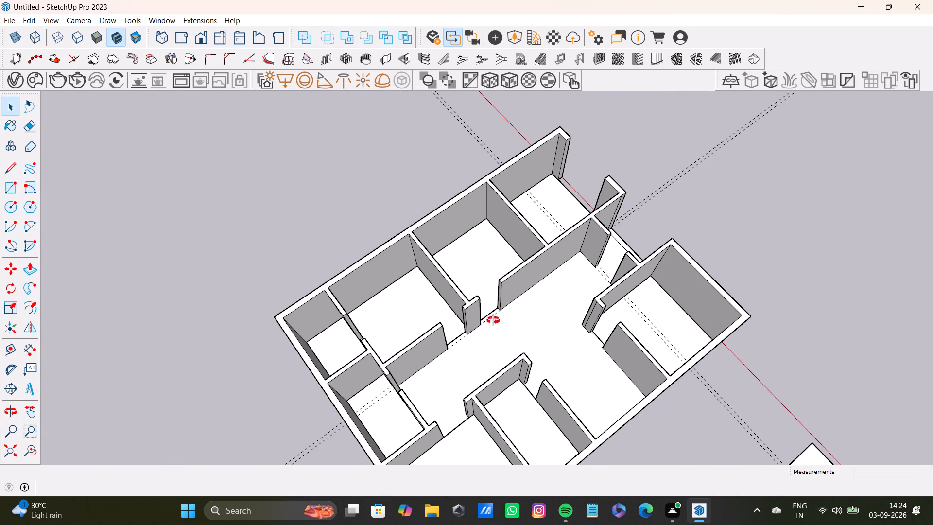
pyautogui.moveTo(493, 320); pyautogui.dragTo(261, 331, button='middle')
pyautogui.scroll(-1, 277, 326)
pyautogui.scroll(4, 459, 322)
pyautogui.moveTo(540, 357); pyautogui.dragTo(569, 342, button='middle')
pyautogui.scroll(8, 620, 355)
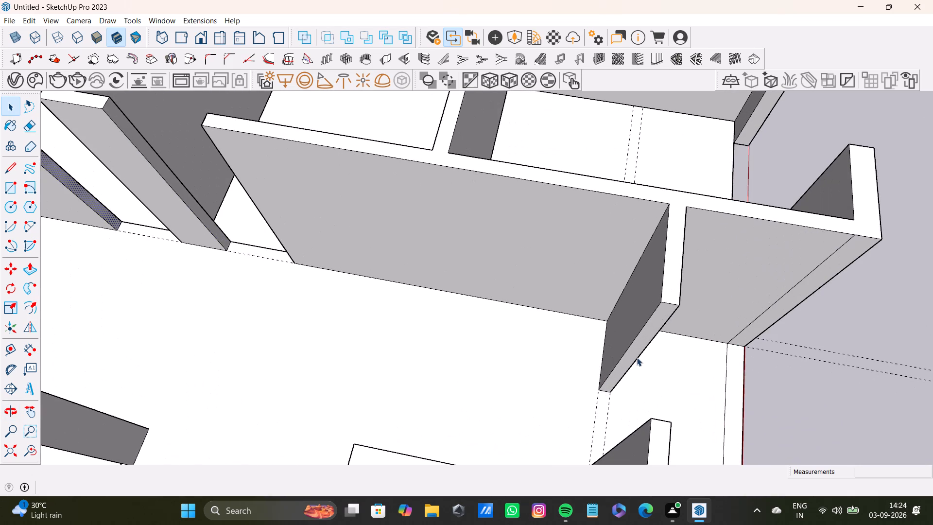
pyautogui.click(633, 352)
pyautogui.press('p')
pyautogui.moveTo(631, 356); pyautogui.dragTo(630, 329)
pyautogui.press('space')
# Extend the corner room's hall wall past its doorway stub, near the hall's open end on the first house's side.
pyautogui.scroll(-5, 616, 386)
pyautogui.moveTo(619, 402); pyautogui.dragTo(782, 379, button='middle')
pyautogui.scroll(-5, 588, 295)
pyautogui.scroll(1, 583, 296)
pyautogui.scroll(-4, 583, 302)
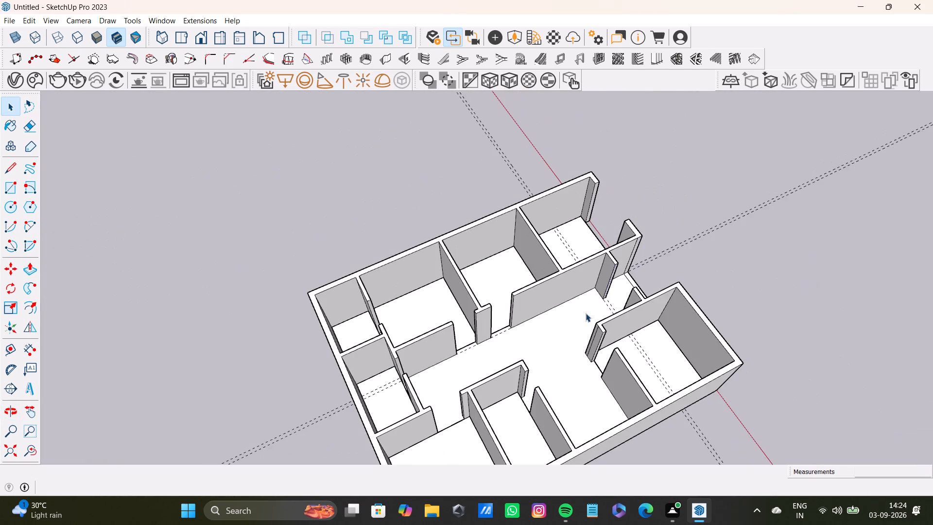
pyautogui.moveTo(582, 314); pyautogui.dragTo(737, 267, button='middle')
pyautogui.scroll(4, 567, 217)
pyautogui.moveTo(609, 257); pyautogui.dragTo(812, 240, button='middle')
pyautogui.scroll(4, 575, 193)
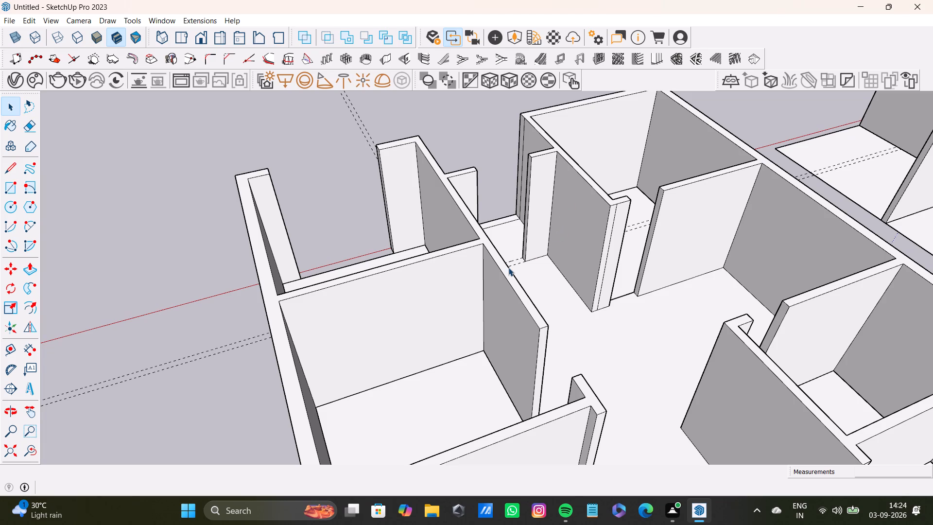
pyautogui.scroll(-7, 552, 247)
pyautogui.moveTo(562, 261); pyautogui.dragTo(632, 270, button='middle')
pyautogui.scroll(11, 478, 186)
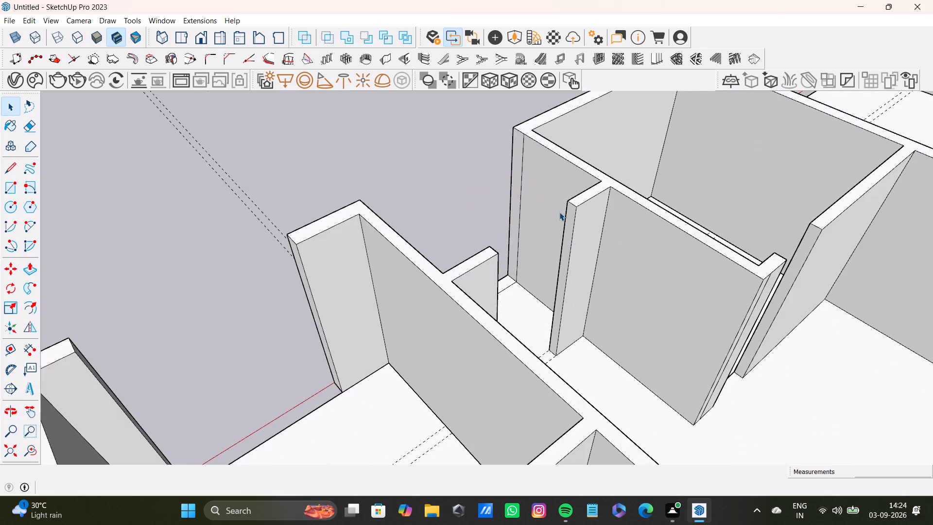
pyautogui.moveTo(560, 212); pyautogui.dragTo(592, 275, button='middle')
pyautogui.scroll(-4, 595, 272)
pyautogui.keyDown('shift'); pyautogui.moveTo(587, 270); pyautogui.dragTo(504, 278, button='middle'); pyautogui.keyUp('shift')
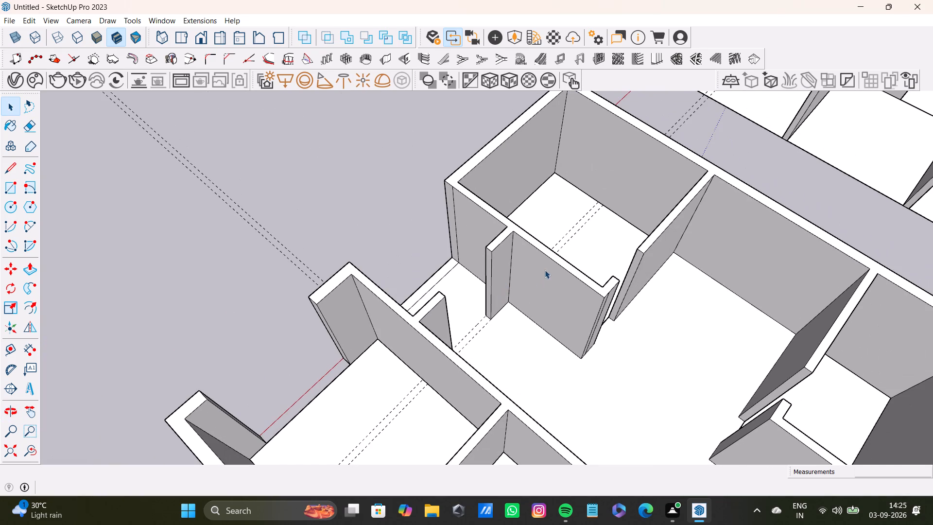
pyautogui.scroll(8, 511, 281)
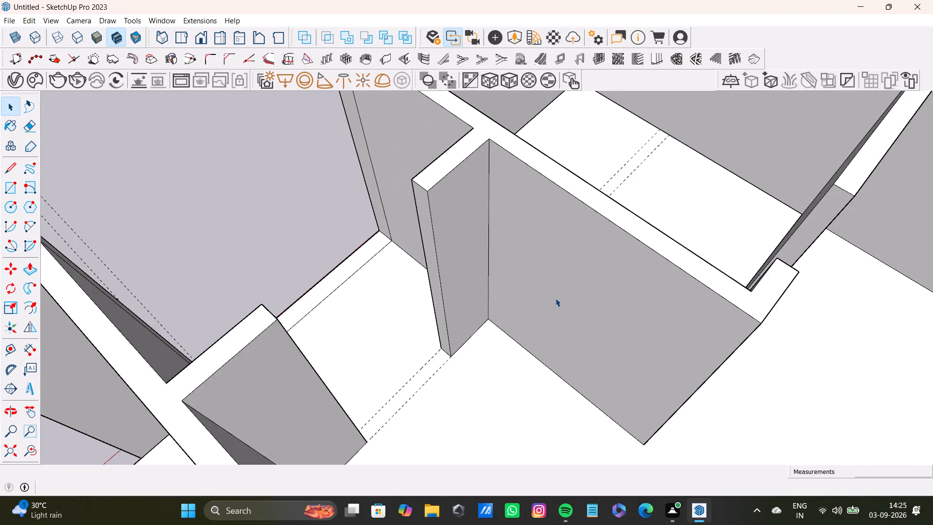
pyautogui.moveTo(553, 278); pyautogui.dragTo(355, 273, button='middle')
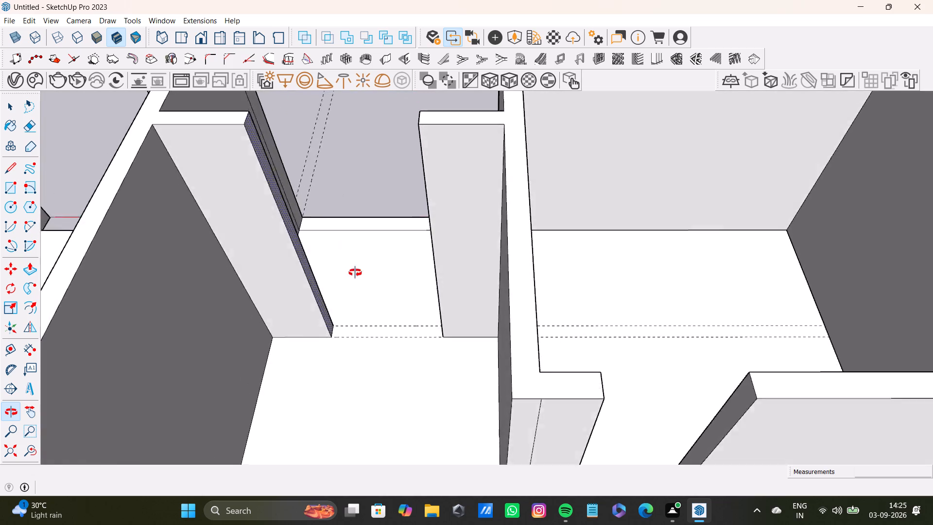
pyautogui.moveTo(355, 273); pyautogui.dragTo(435, 227, button='middle')
pyautogui.scroll(-5, 570, 325)
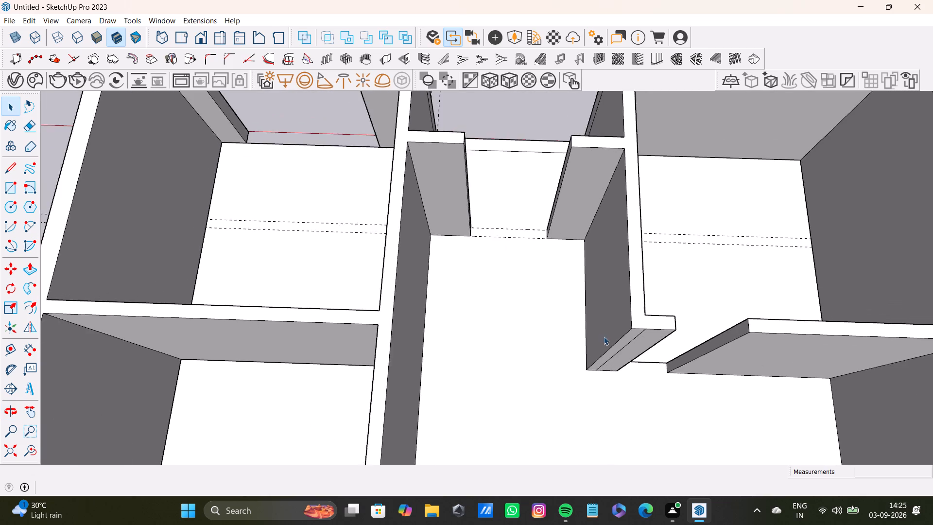
pyautogui.scroll(-3, 604, 336)
pyautogui.keyDown('shift'); pyautogui.moveTo(610, 347); pyautogui.dragTo(580, 232, button='middle'); pyautogui.keyUp('shift')
pyautogui.scroll(4, 575, 220)
pyautogui.click(595, 219)
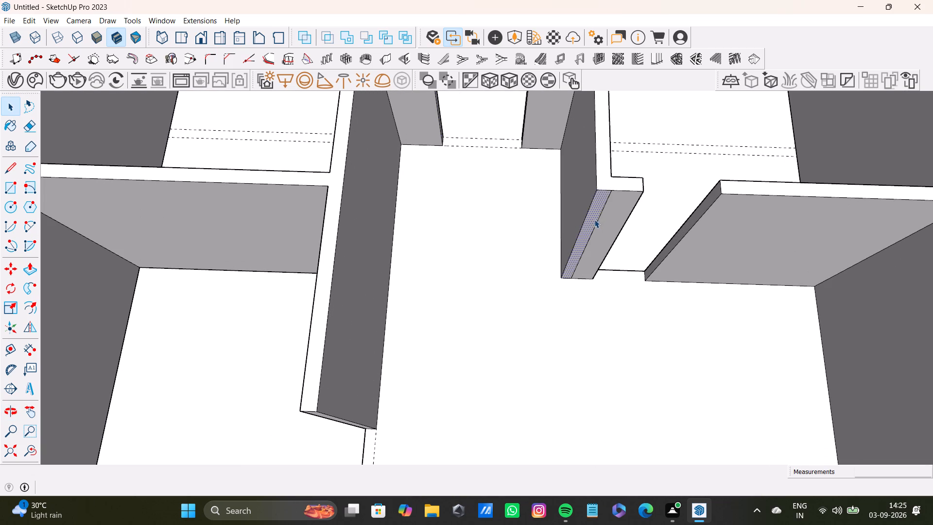
pyautogui.press('p')
pyautogui.moveTo(594, 222); pyautogui.dragTo(588, 283)
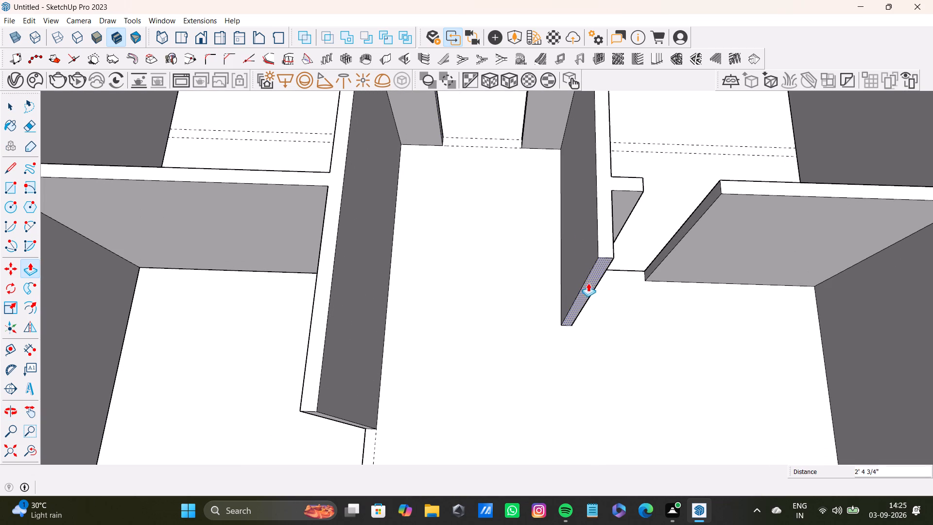
pyautogui.moveTo(588, 283); pyautogui.dragTo(582, 327)
pyautogui.press('space')
# Shorten that extended hall wall by pushing its end face back about 1' 10".
pyautogui.scroll(-9, 579, 329)
pyautogui.moveTo(574, 360); pyautogui.dragTo(615, 335, button='middle')
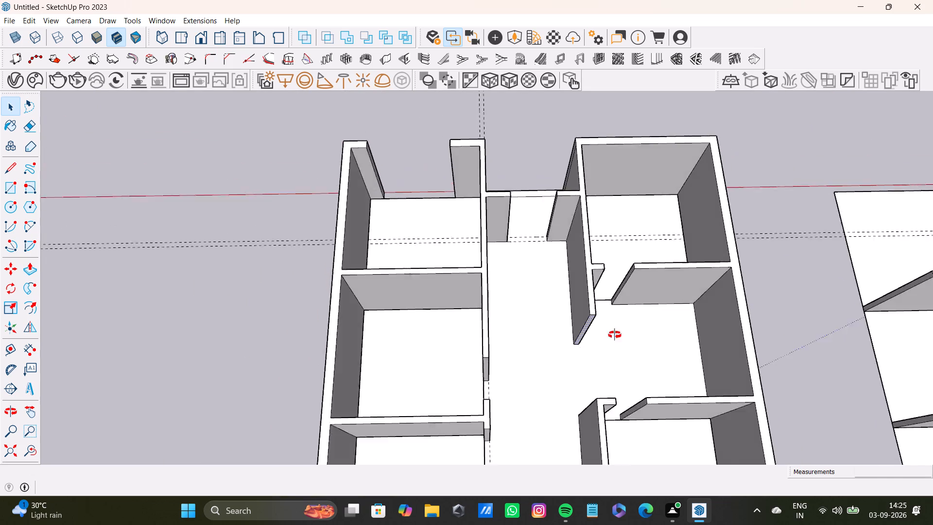
pyautogui.moveTo(615, 335); pyautogui.dragTo(811, 293, button='middle')
pyautogui.press('space')
pyautogui.scroll(4, 581, 229)
pyautogui.moveTo(597, 230); pyautogui.dragTo(455, 211, button='middle')
pyautogui.scroll(4, 607, 225)
pyautogui.click(594, 267)
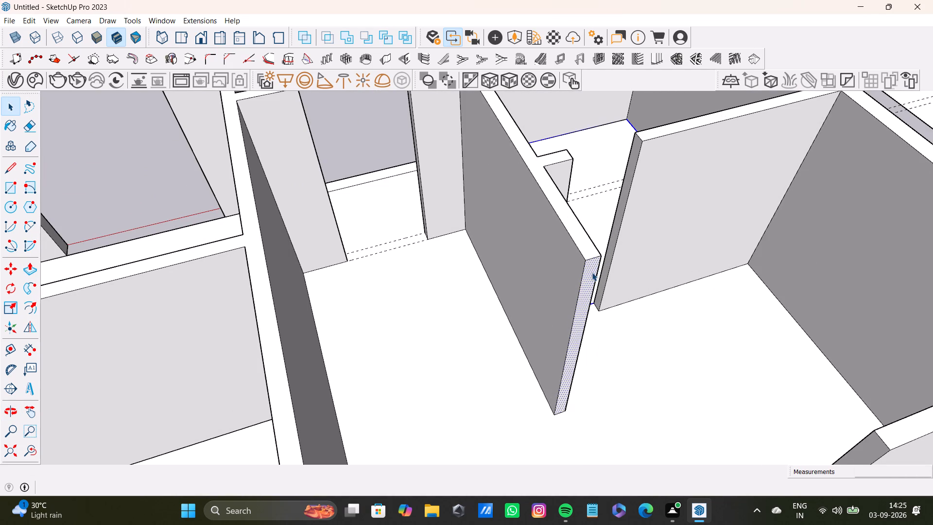
pyautogui.press('p')
pyautogui.moveTo(592, 272); pyautogui.dragTo(568, 227)
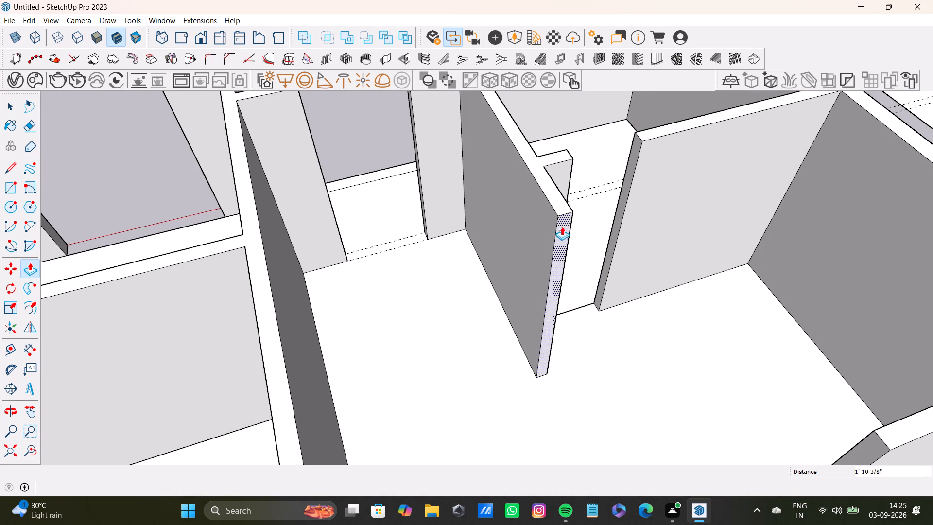
pyautogui.press('space')
pyautogui.click(124, 179)
# Widen the same corner room's doorway by pushing back the end face of the partition wall opposite its stub.
pyautogui.scroll(-10, 217, 196)
pyautogui.moveTo(250, 223); pyautogui.dragTo(426, 276, button='middle')
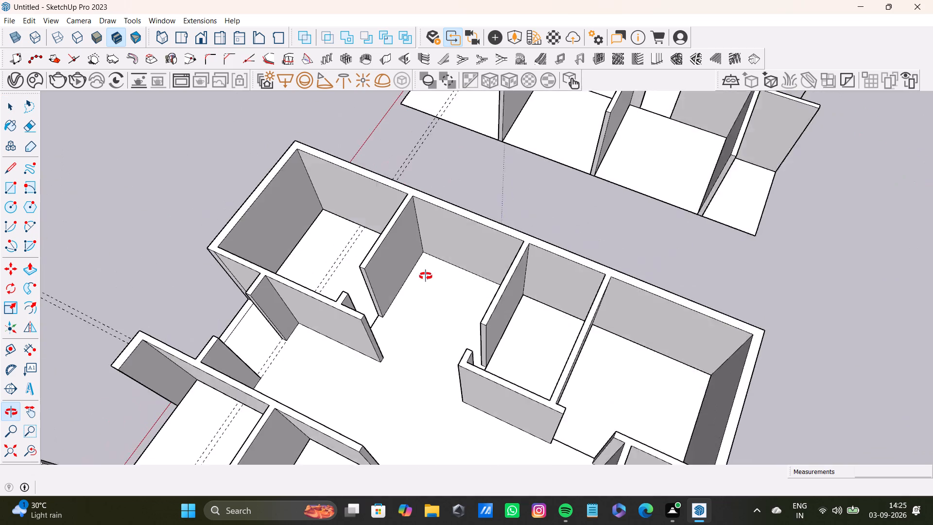
pyautogui.moveTo(426, 276); pyautogui.dragTo(409, 280, button='middle')
pyautogui.scroll(7, 363, 272)
pyautogui.click(364, 269)
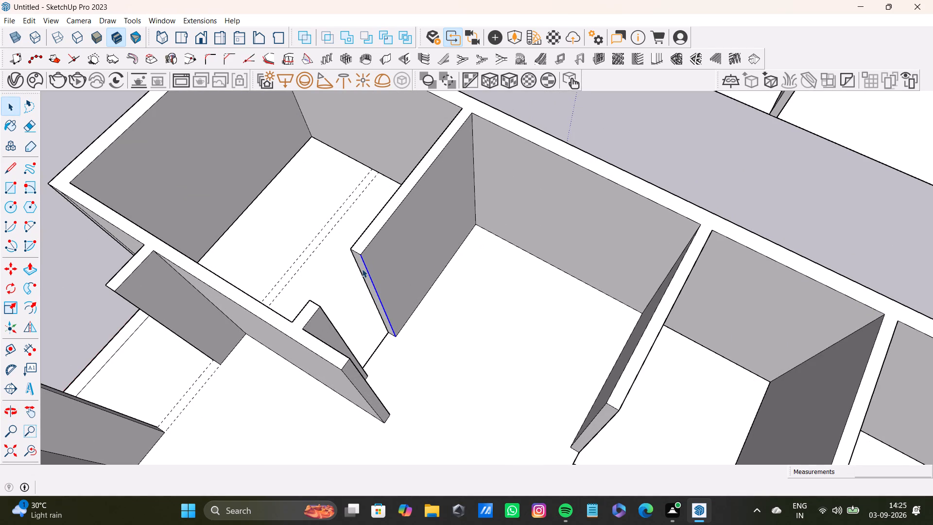
pyautogui.click(361, 268)
pyautogui.scroll(7, 357, 267)
pyautogui.click(362, 257)
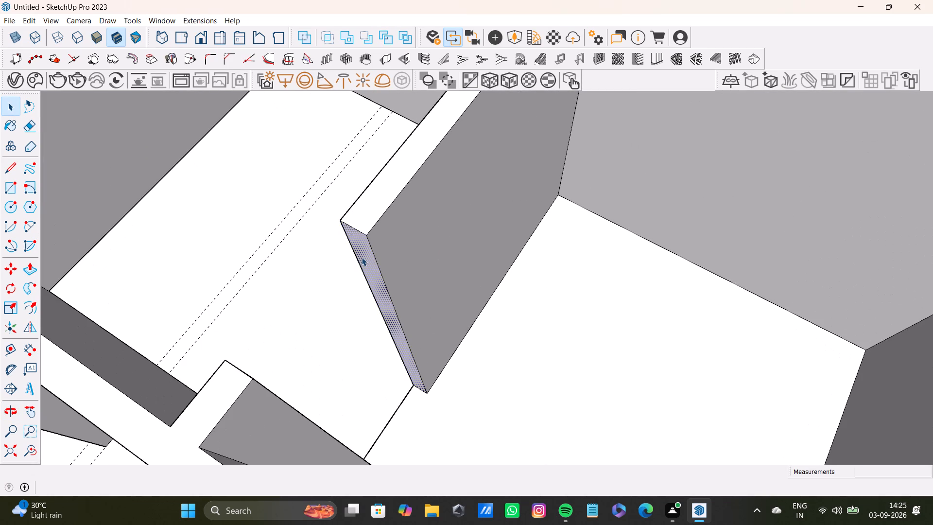
pyautogui.press('p')
pyautogui.moveTo(363, 257); pyautogui.dragTo(380, 220)
pyautogui.press('space')
pyautogui.scroll(-4, 365, 254)
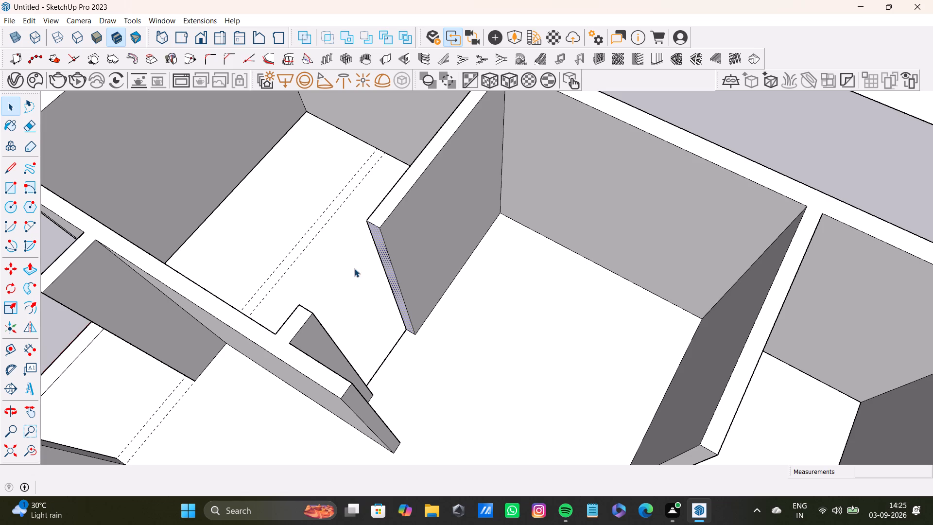
# Place a guide 1'2" below the top edge on the stub end face at the second room's doorway, away from the first house.
pyautogui.scroll(-10, 344, 292)
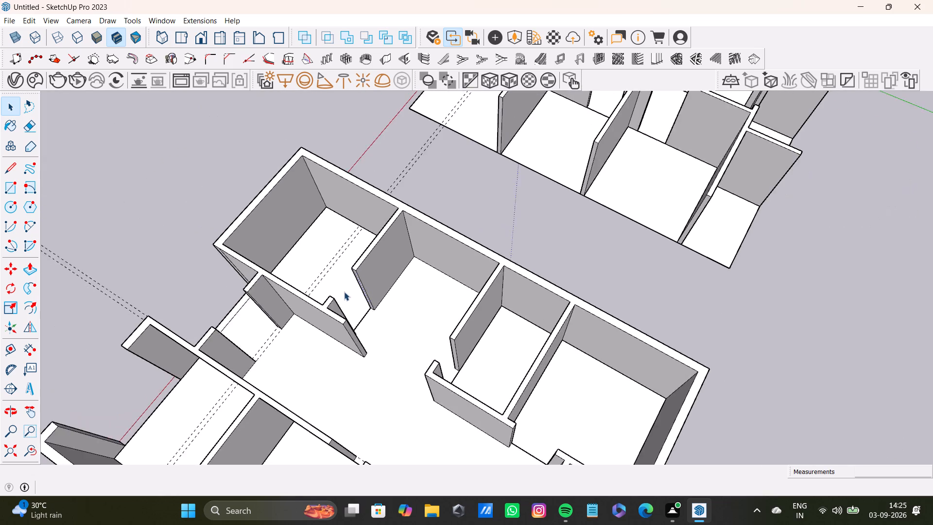
pyautogui.scroll(-6, 344, 292)
pyautogui.keyDown('shift'); pyautogui.moveTo(328, 313); pyautogui.dragTo(398, 245, button='middle'); pyautogui.keyUp('shift')
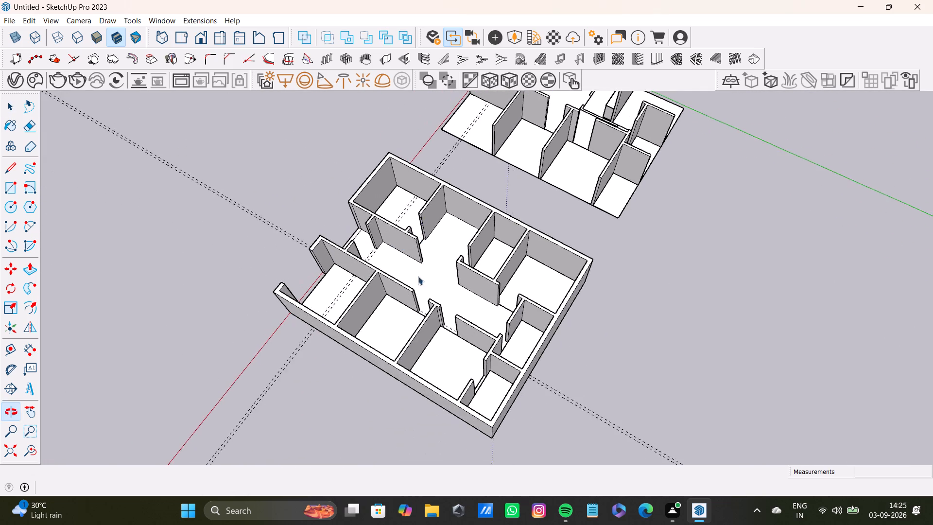
pyautogui.scroll(9, 418, 290)
pyautogui.moveTo(429, 297); pyautogui.dragTo(641, 226, button='middle')
pyautogui.scroll(5, 554, 300)
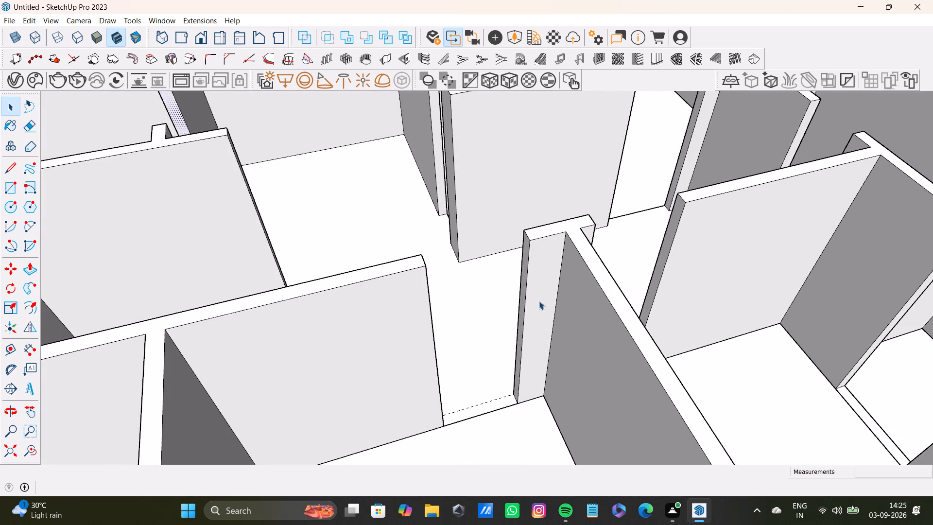
pyautogui.moveTo(539, 295); pyautogui.dragTo(674, 254, button='middle')
pyautogui.scroll(3, 572, 183)
pyautogui.moveTo(580, 177); pyautogui.dragTo(508, 189, button='middle')
pyautogui.moveTo(511, 185); pyautogui.dragTo(565, 242, button='middle')
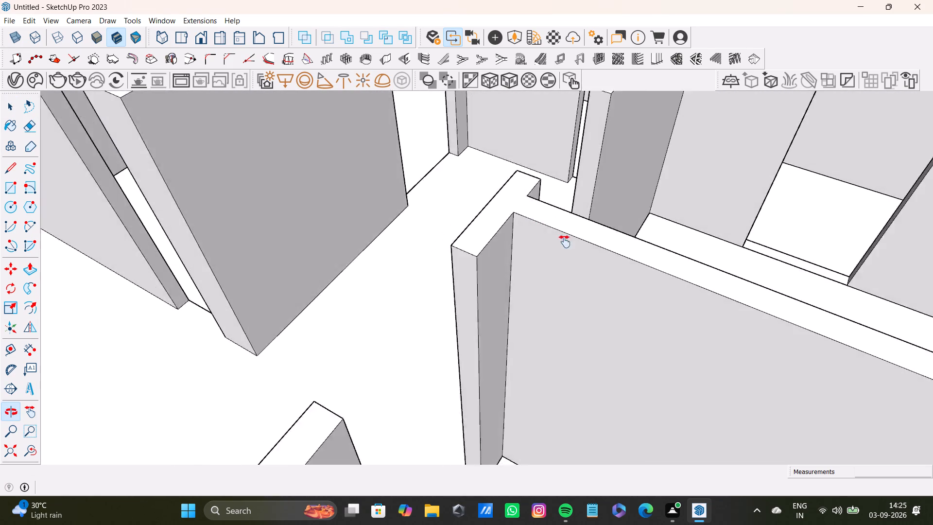
pyautogui.moveTo(565, 242); pyautogui.dragTo(643, 169, button='middle')
pyautogui.click(566, 195)
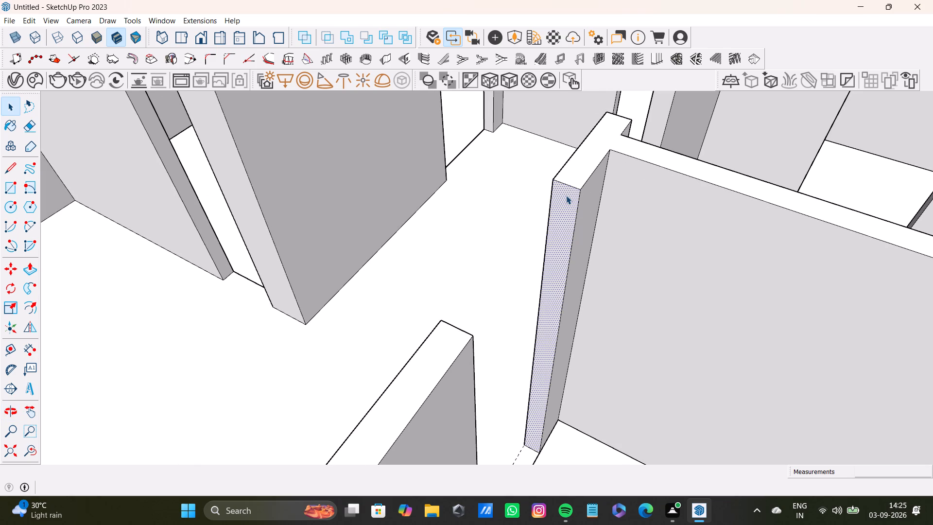
pyautogui.press('t')
pyautogui.click(566, 185)
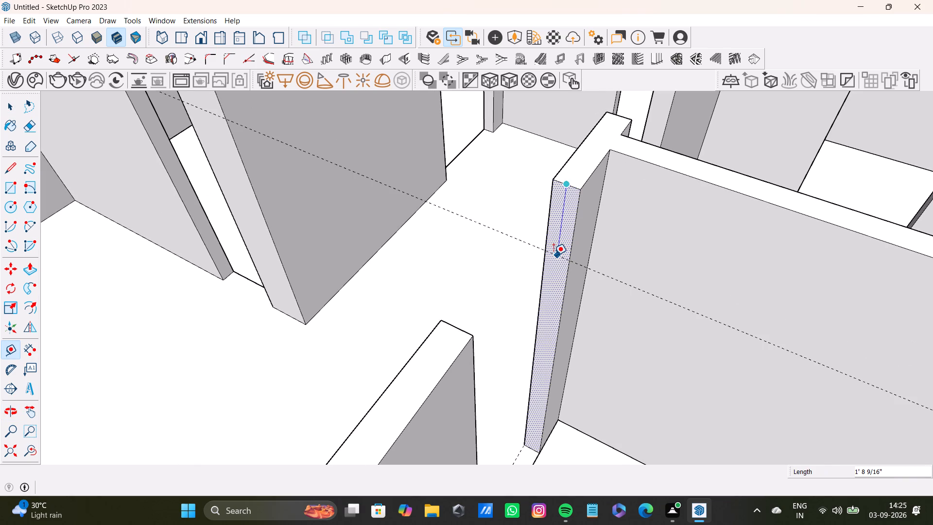
pyautogui.press('1')
pyautogui.press("'")
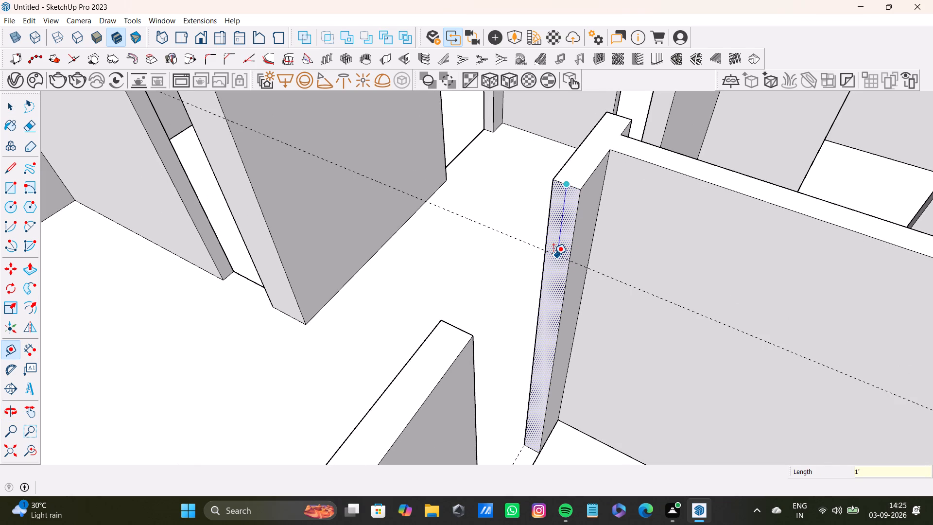
pyautogui.press('2')
pyautogui.hotkey('shift', '"')
pyautogui.press('Return')
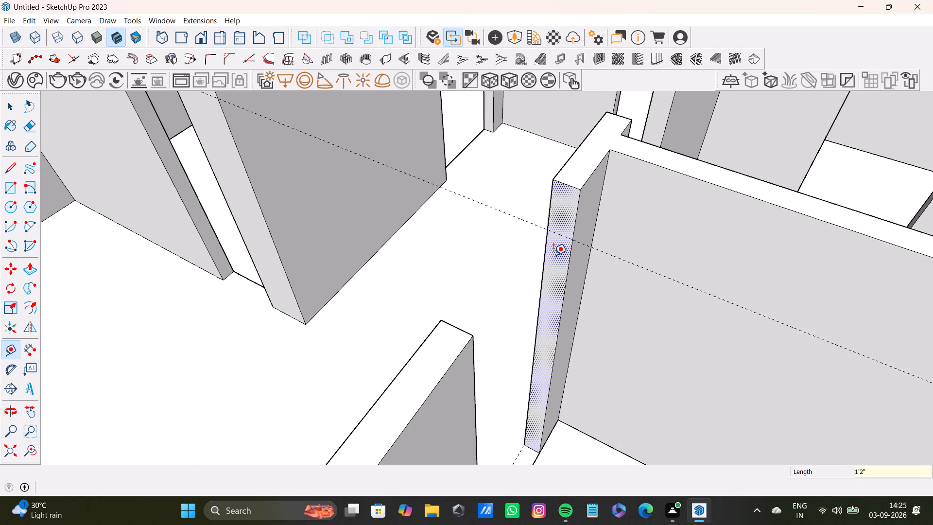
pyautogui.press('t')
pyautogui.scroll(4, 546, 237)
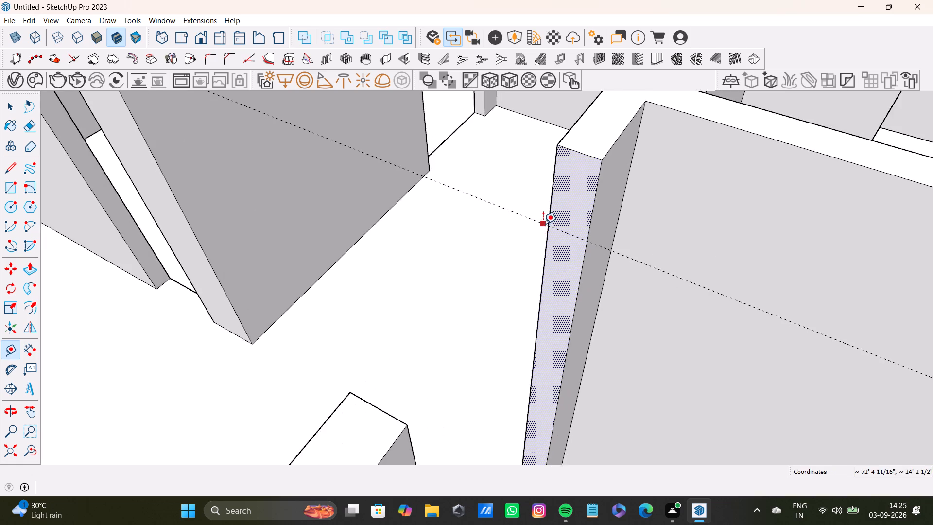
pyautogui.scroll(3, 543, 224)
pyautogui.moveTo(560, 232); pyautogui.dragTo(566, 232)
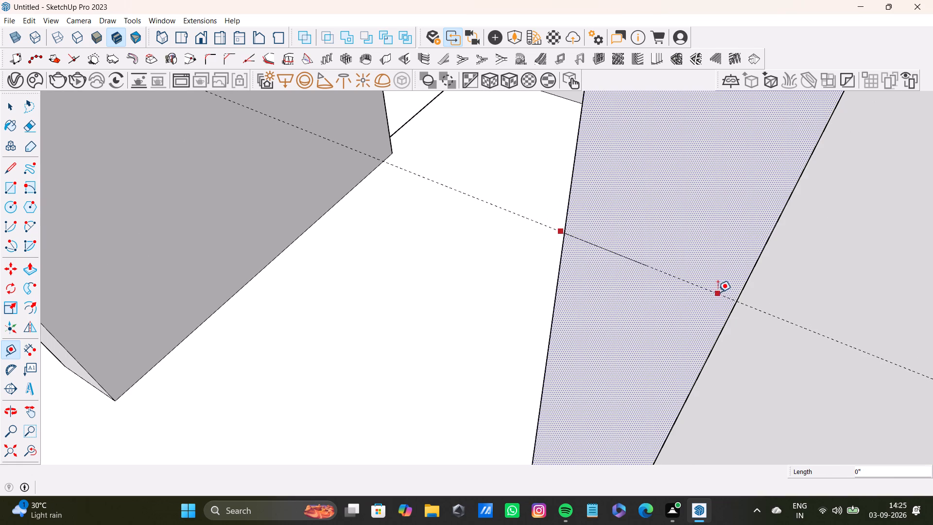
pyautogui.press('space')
# Draw a line along the guide across the full width of the stub's end face.
pyautogui.press('l')
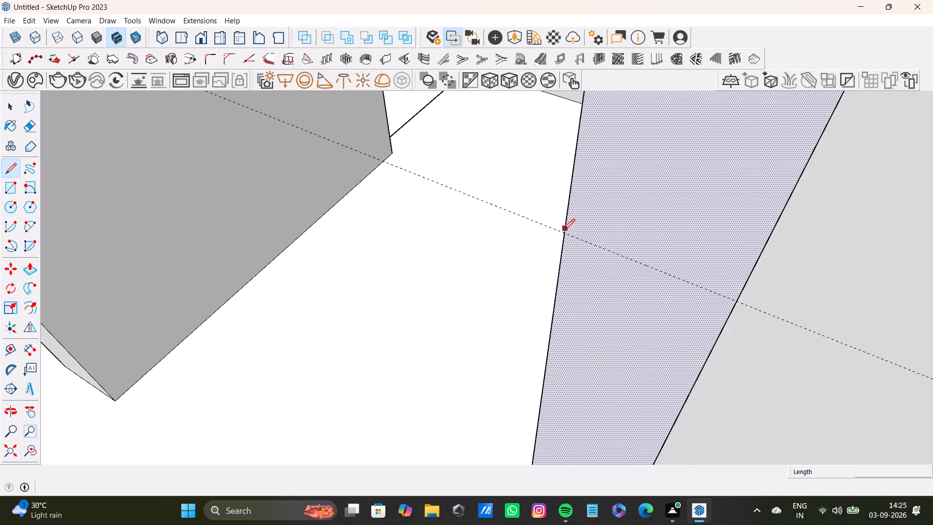
pyautogui.click(563, 236)
pyautogui.click(738, 301)
pyautogui.press('space')
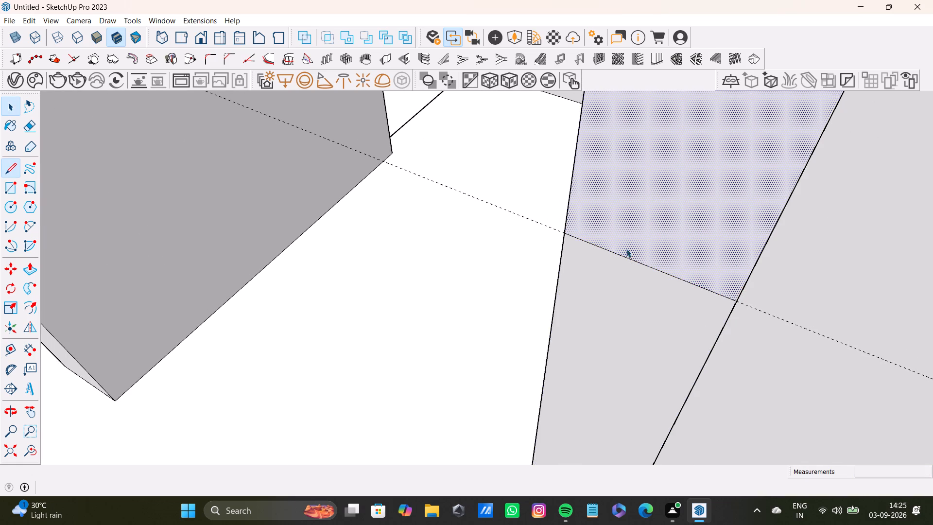
# Extend the marked upper part of the stub's end face across the second room's doorway to the opposite wall, forming a door head.
pyautogui.scroll(-18, 623, 250)
pyautogui.moveTo(595, 277); pyautogui.dragTo(526, 288, button='middle')
pyautogui.scroll(5, 523, 281)
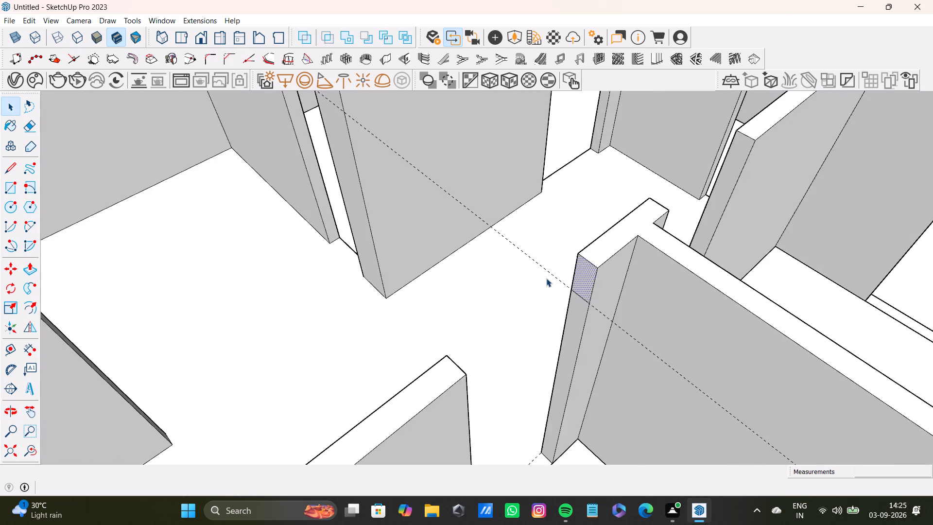
pyautogui.scroll(4, 546, 278)
pyautogui.scroll(-6, 607, 280)
pyautogui.click(617, 280)
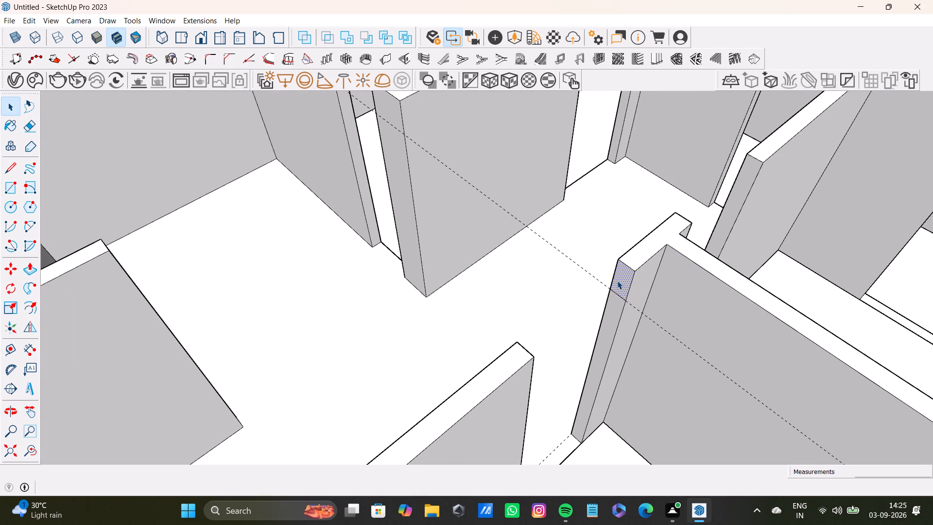
pyautogui.press('p')
pyautogui.moveTo(617, 280); pyautogui.dragTo(510, 365)
pyautogui.press('space')
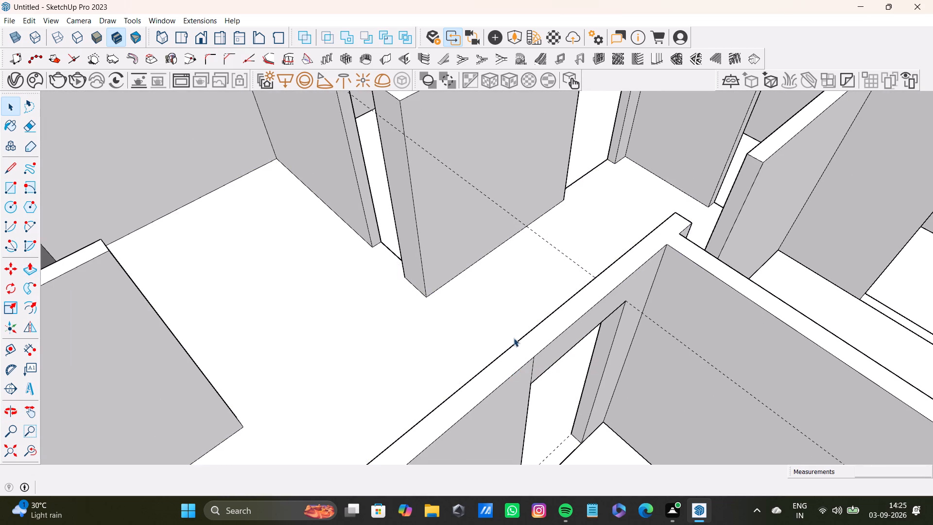
# Delete the vertical seam edge where this door head meets the opposite wall.
pyautogui.scroll(-4, 557, 339)
pyautogui.scroll(4, 547, 372)
pyautogui.scroll(-1, 526, 362)
pyautogui.moveTo(524, 359); pyautogui.dragTo(492, 309, button='middle')
pyautogui.click(501, 307)
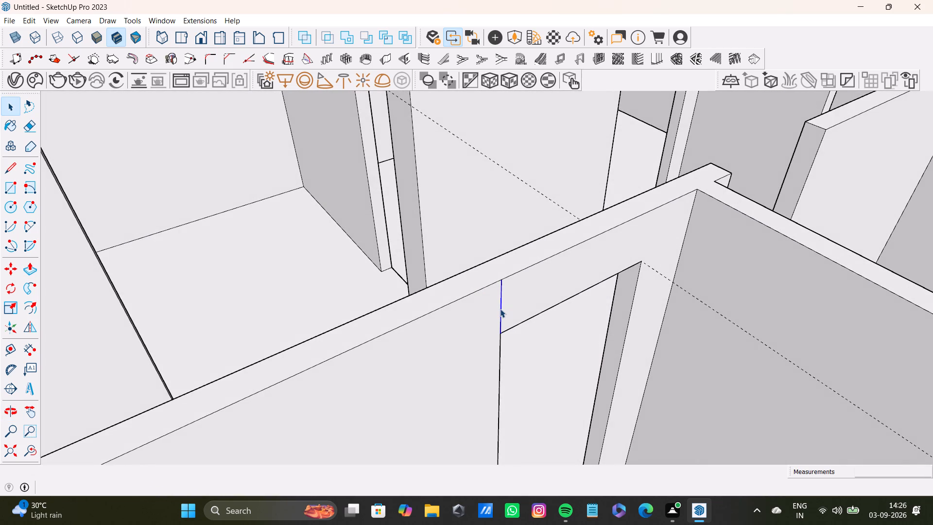
pyautogui.press('Delete')
# Place a guide 1'2" below the top edge on the stub end face at the corner room's doorway, nearest the first house.
pyautogui.scroll(-10, 500, 308)
pyautogui.moveTo(536, 313); pyautogui.dragTo(680, 308, button='middle')
pyautogui.keyDown('shift'); pyautogui.scroll(2, 444, 313); pyautogui.keyUp('shift')
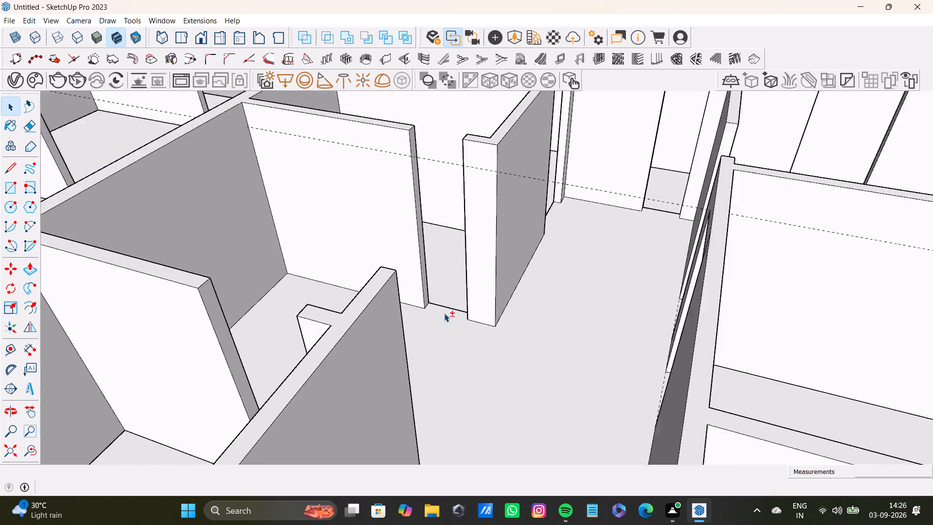
pyautogui.keyDown('shift'); pyautogui.scroll(2, 444, 313); pyautogui.keyUp('shift')
pyautogui.keyDown('shift'); pyautogui.moveTo(396, 331); pyautogui.dragTo(510, 249, button='middle'); pyautogui.keyUp('shift')
pyautogui.moveTo(475, 268); pyautogui.dragTo(752, 315, button='middle')
pyautogui.scroll(3, 422, 253)
pyautogui.keyDown('shift'); pyautogui.moveTo(420, 245); pyautogui.dragTo(408, 320, button='middle'); pyautogui.keyUp('shift')
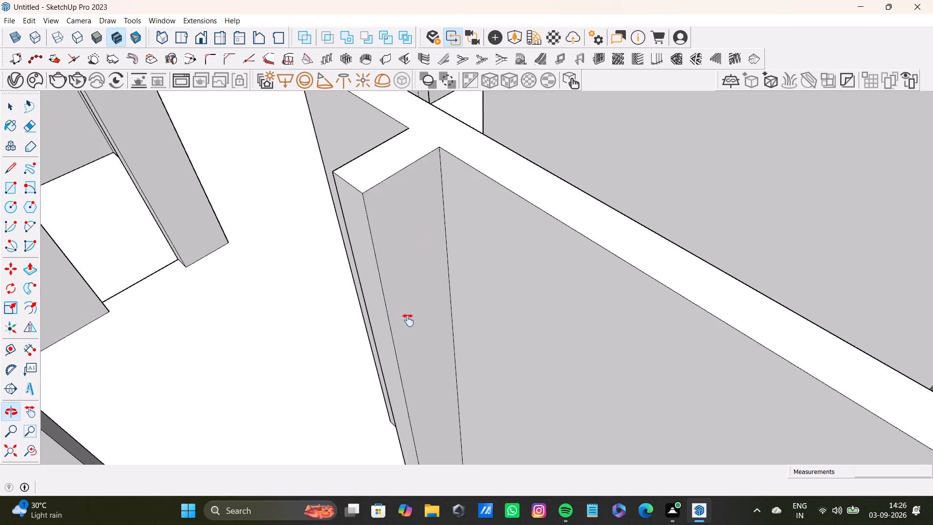
pyautogui.keyDown('shift'); pyautogui.moveTo(408, 320); pyautogui.dragTo(408, 321, button='middle'); pyautogui.keyUp('shift')
pyautogui.moveTo(410, 318); pyautogui.dragTo(523, 321, button='middle')
pyautogui.press('t')
pyautogui.scroll(3, 463, 237)
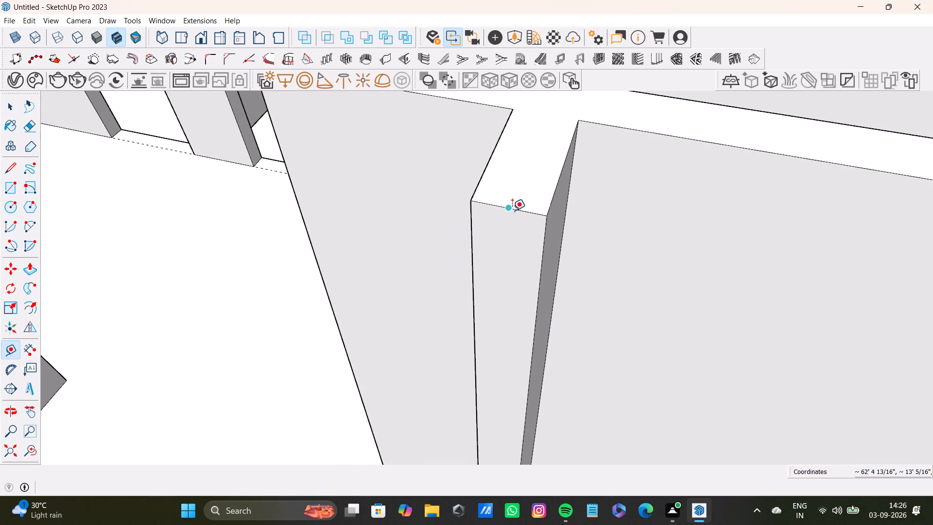
pyautogui.click(512, 208)
pyautogui.write("1'")
pyautogui.press('2')
pyautogui.keyDown('shift'); pyautogui.click(509, 310); pyautogui.keyUp('shift')
pyautogui.hotkey('shift', '"')
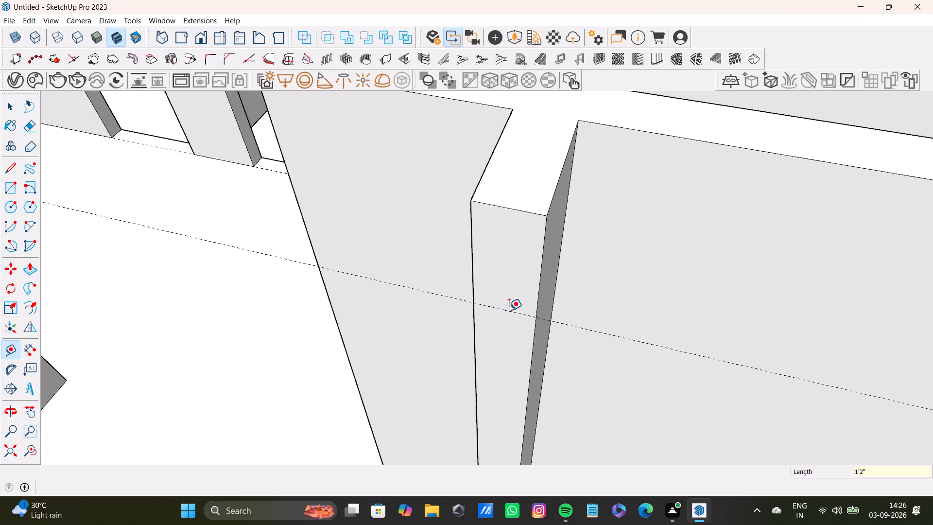
pyautogui.press('Return')
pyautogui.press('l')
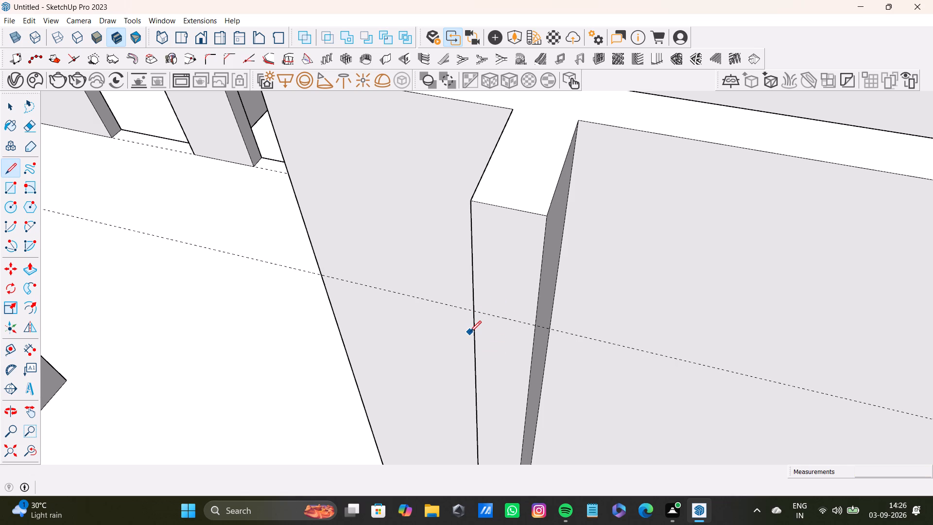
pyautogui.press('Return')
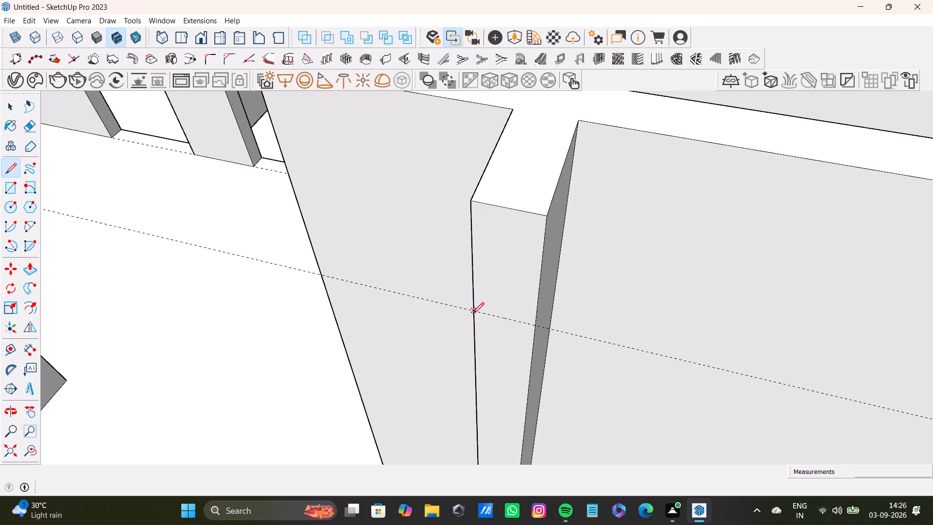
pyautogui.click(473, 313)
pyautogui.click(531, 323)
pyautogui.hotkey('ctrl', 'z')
# Draw a 6" line along the guide across the full width of the stub's end face.
pyautogui.scroll(6, 491, 313)
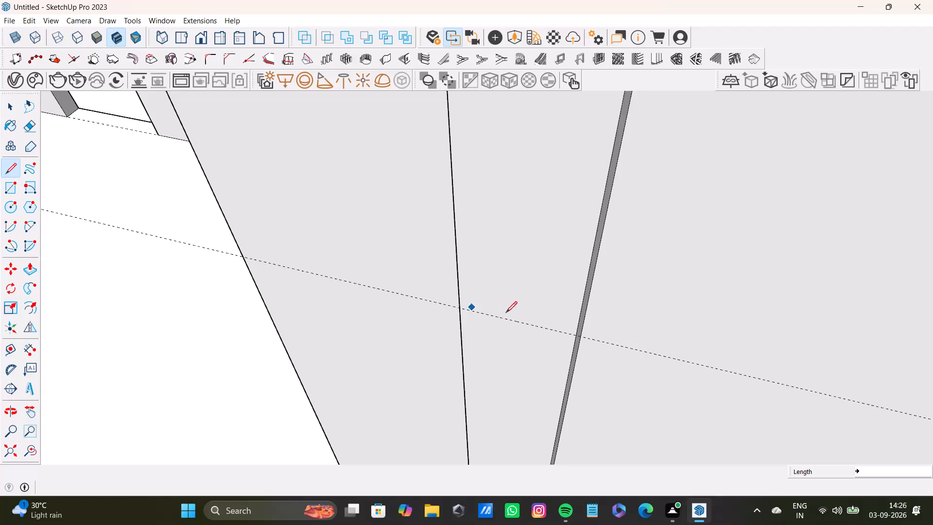
pyautogui.click(460, 309)
pyautogui.click(576, 335)
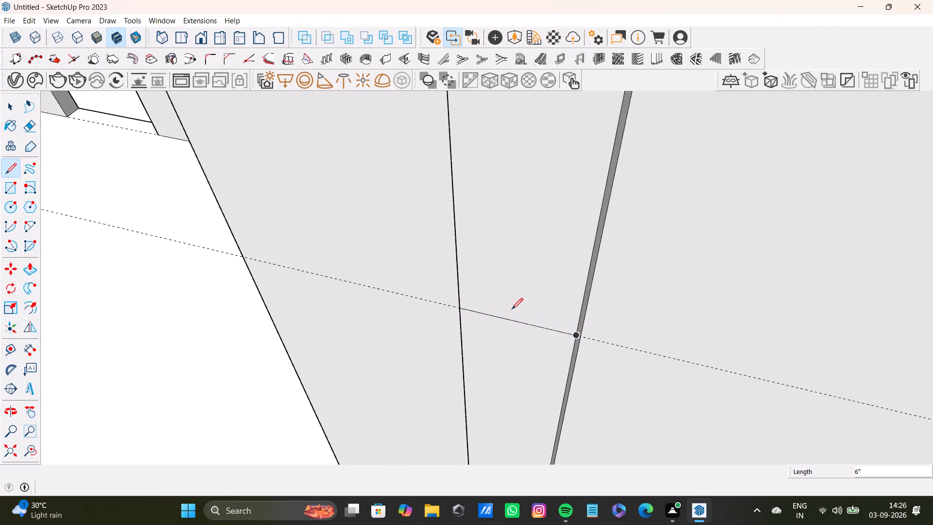
# Extend the upper part of the stub's end face across the corner room's doorway to the partition wall, forming a door head.
pyautogui.scroll(-14, 512, 309)
pyautogui.press('space')
pyautogui.moveTo(506, 310); pyautogui.dragTo(500, 261, button='middle')
pyautogui.click(508, 238)
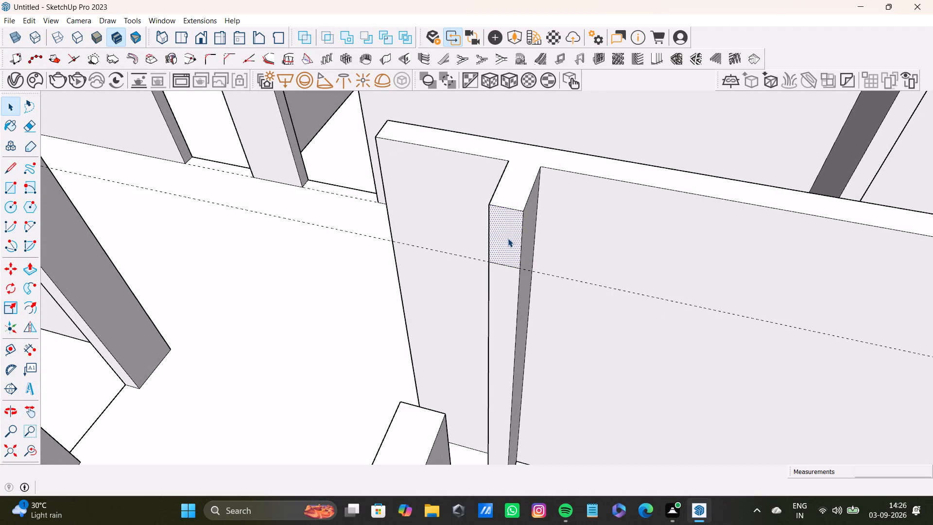
pyautogui.press('p')
pyautogui.moveTo(507, 239); pyautogui.dragTo(431, 442)
pyautogui.press('space')
# Delete the vertical seam edge where the corner room's door head meets the partition wall.
pyautogui.scroll(3, 418, 407)
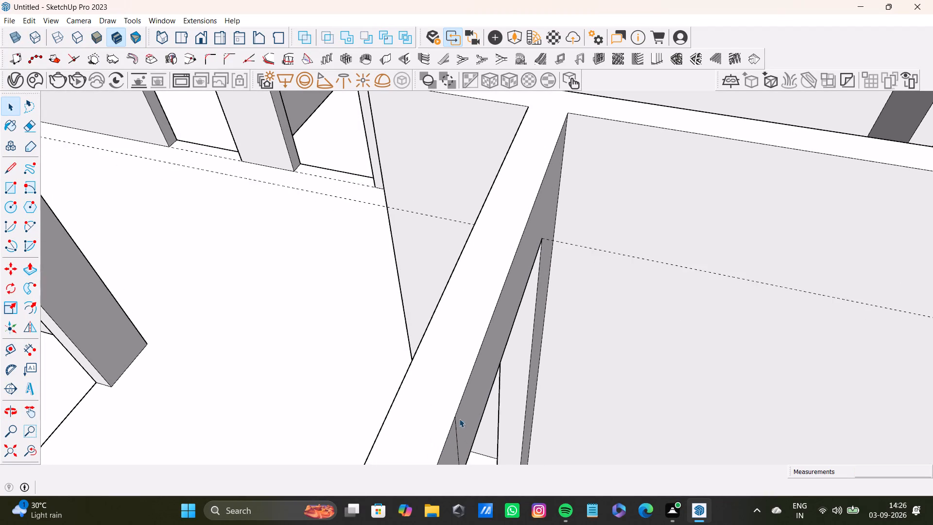
pyautogui.moveTo(461, 422); pyautogui.dragTo(351, 355, button='middle')
pyautogui.scroll(3, 308, 343)
pyautogui.click(339, 365)
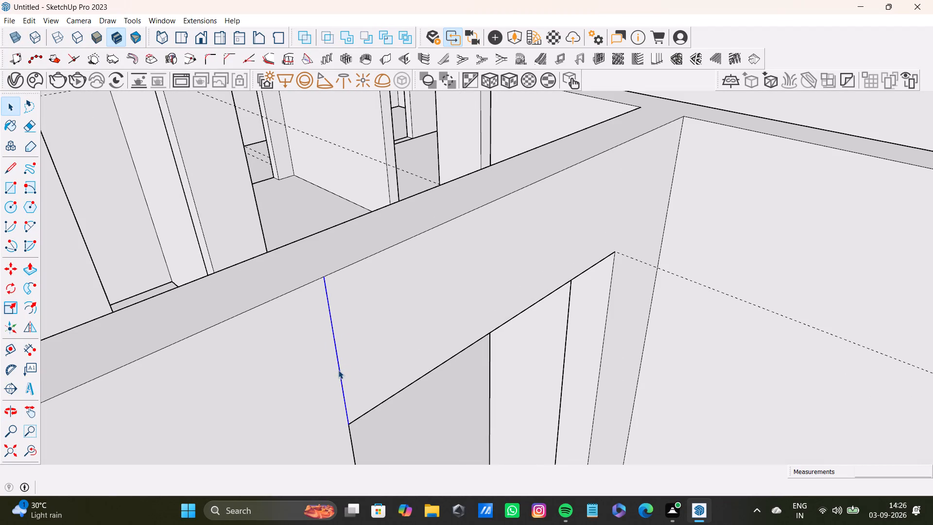
pyautogui.press('Delete')
# Examine the second house's rooms, doorways and door heads from several angles, comparing its layout with the first house.
pyautogui.scroll(-13, 341, 361)
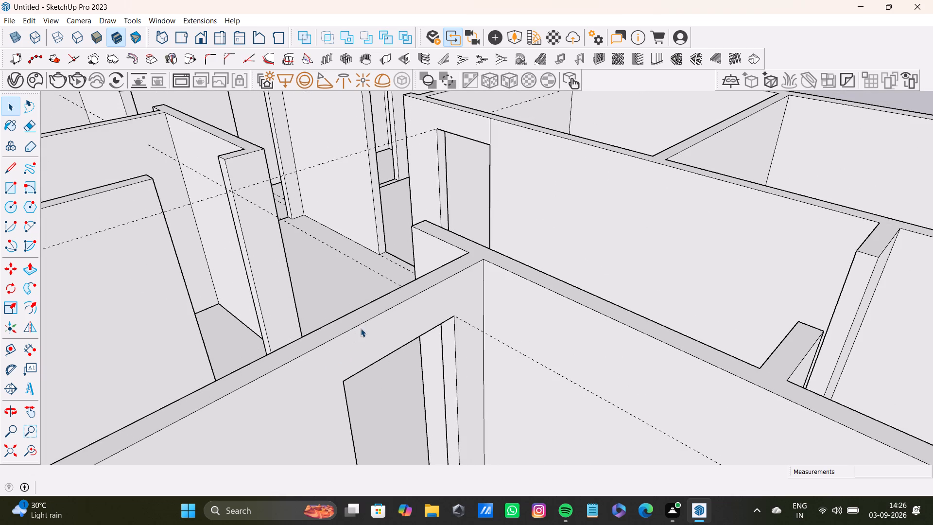
pyautogui.scroll(-5, 414, 338)
pyautogui.scroll(-8, 241, 298)
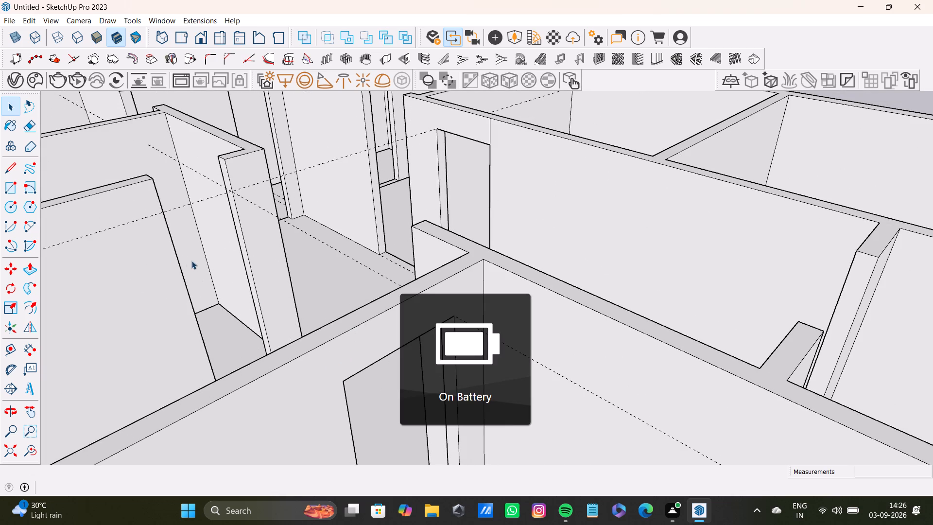
pyautogui.scroll(-2, 191, 261)
pyautogui.scroll(-15, 373, 282)
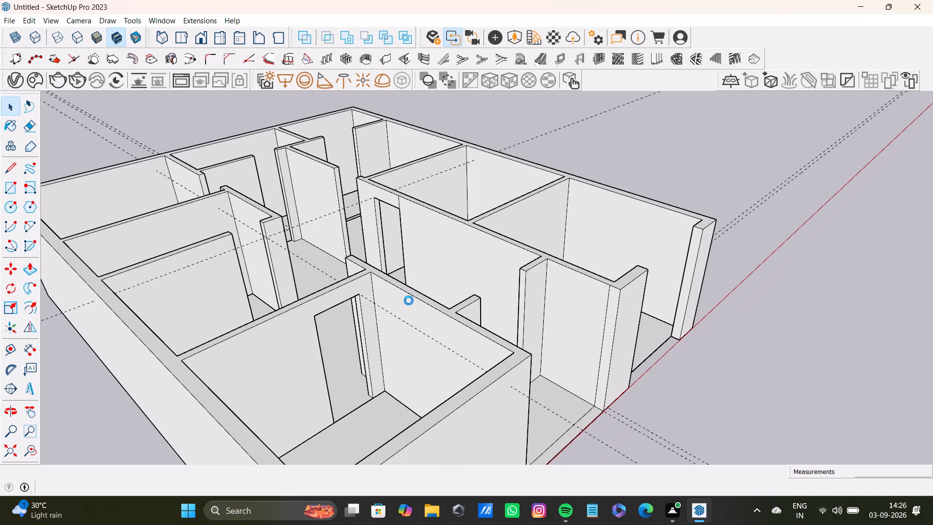
pyautogui.moveTo(516, 307); pyautogui.dragTo(367, 327, button='middle')
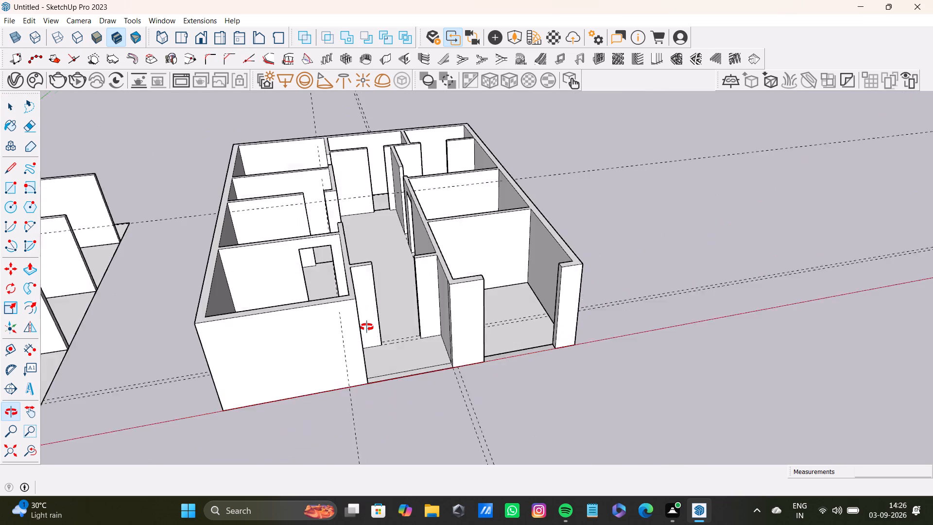
pyautogui.moveTo(367, 327); pyautogui.dragTo(679, 345, button='middle')
pyautogui.press('space')
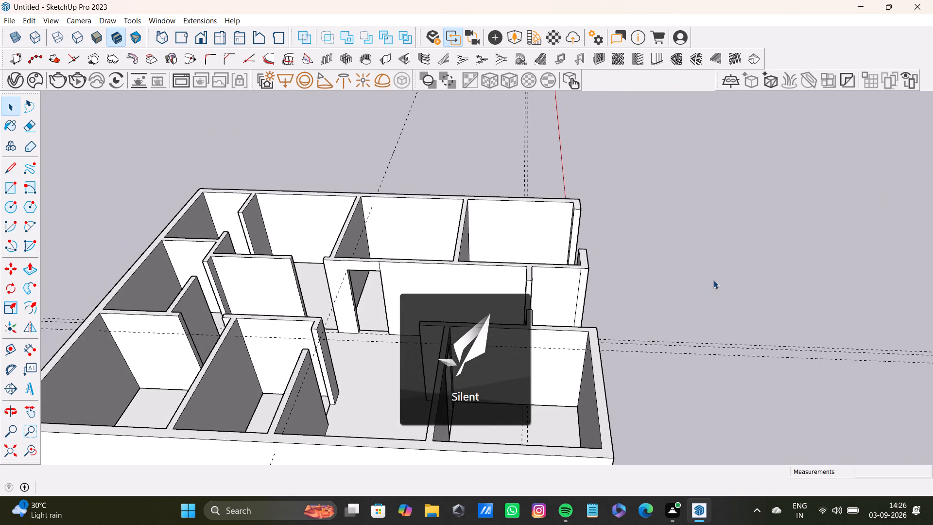
pyautogui.click(713, 280)
pyautogui.scroll(4, 353, 357)
pyautogui.keyDown('shift'); pyautogui.moveTo(350, 356); pyautogui.dragTo(513, 328, button='middle'); pyautogui.keyUp('shift')
pyautogui.moveTo(617, 339); pyautogui.dragTo(419, 347, button='middle')
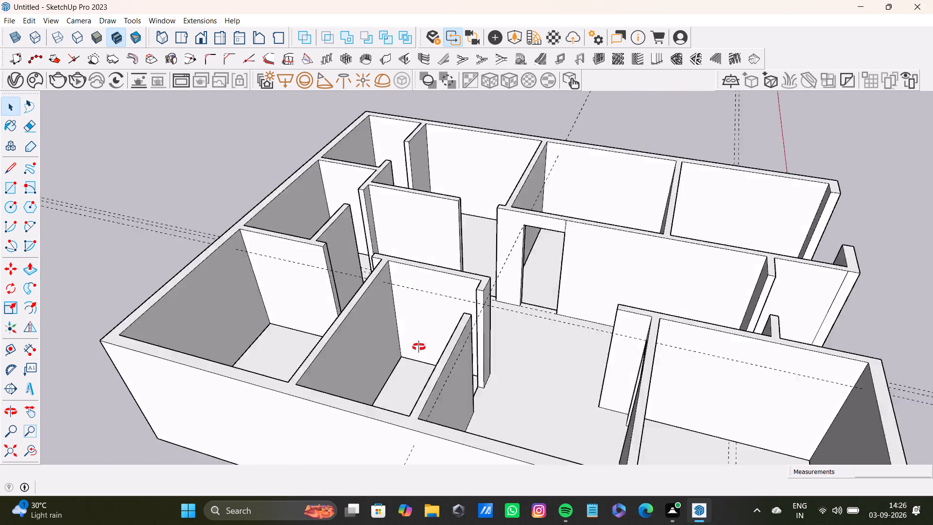
pyautogui.moveTo(419, 347); pyautogui.dragTo(262, 257, button='middle')
pyautogui.scroll(4, 299, 232)
pyautogui.scroll(2, 342, 233)
pyautogui.moveTo(405, 265); pyautogui.dragTo(417, 233, button='middle')
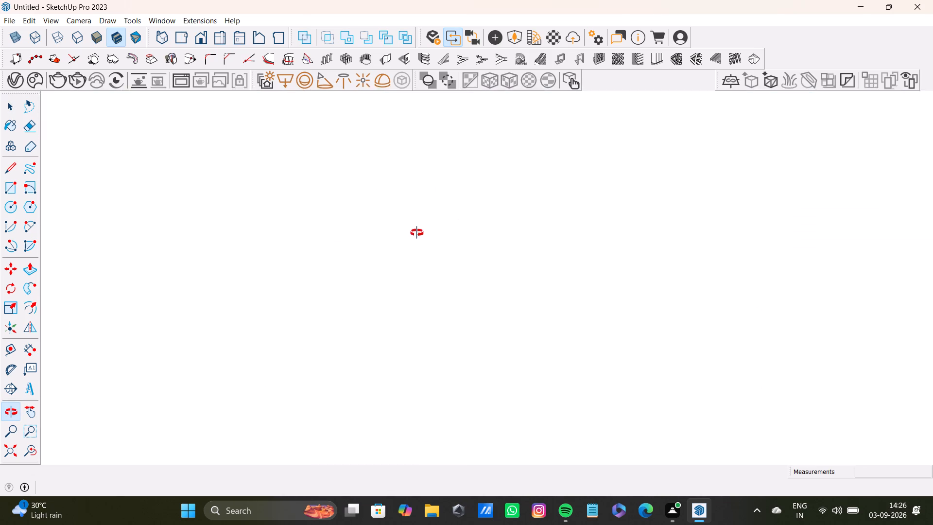
pyautogui.moveTo(417, 233); pyautogui.dragTo(379, 299, button='middle')
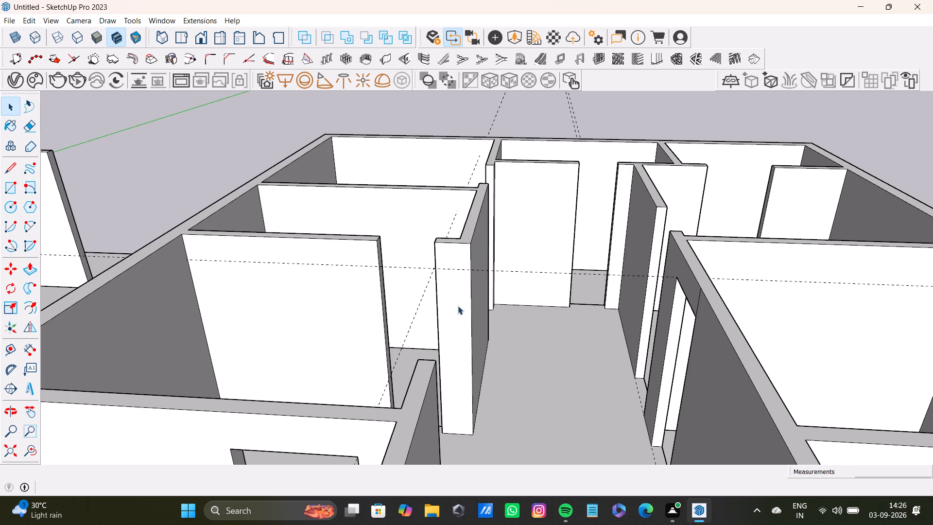
pyautogui.scroll(-13, 455, 310)
pyautogui.moveTo(413, 356); pyautogui.dragTo(247, 524, button='middle')
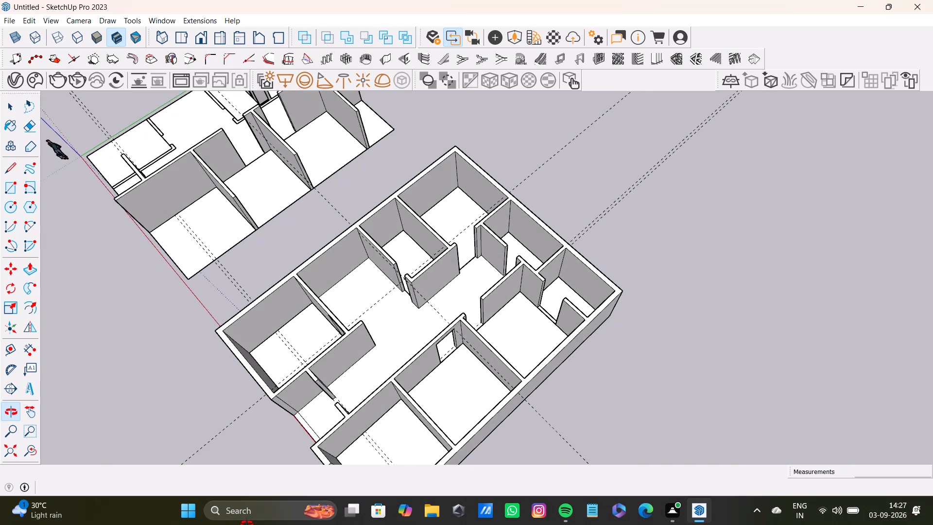
pyautogui.moveTo(247, 524); pyautogui.dragTo(559, 247, button='middle')
pyautogui.moveTo(534, 264); pyautogui.dragTo(514, 459, button='middle')
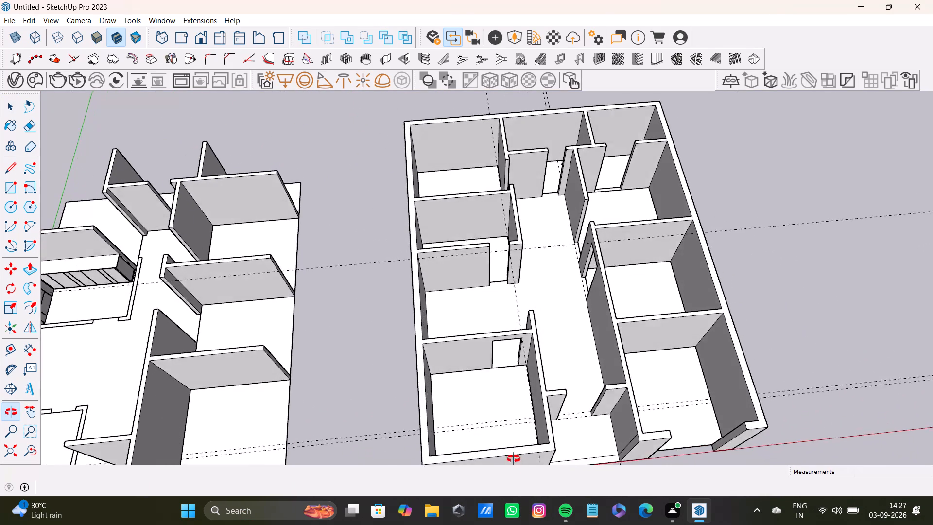
pyautogui.moveTo(514, 459); pyautogui.dragTo(506, 495, button='middle')
pyautogui.scroll(-3, 496, 357)
pyautogui.keyDown('shift'); pyautogui.moveTo(497, 357); pyautogui.dragTo(472, 341, button='middle'); pyautogui.keyUp('shift')
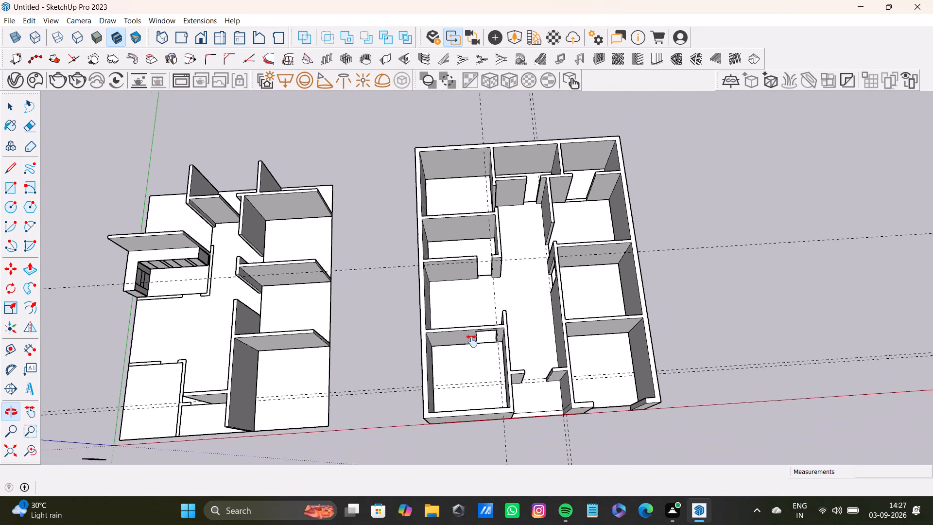
pyautogui.keyDown('shift'); pyautogui.moveTo(472, 341); pyautogui.dragTo(418, 359, button='middle'); pyautogui.keyUp('shift')
# Push the second house's connected wall-top face down to the floor, making the final push 8' 10".
pyautogui.scroll(5, 481, 363)
pyautogui.moveTo(446, 354); pyautogui.dragTo(386, 331, button='middle')
pyautogui.scroll(1, 386, 331)
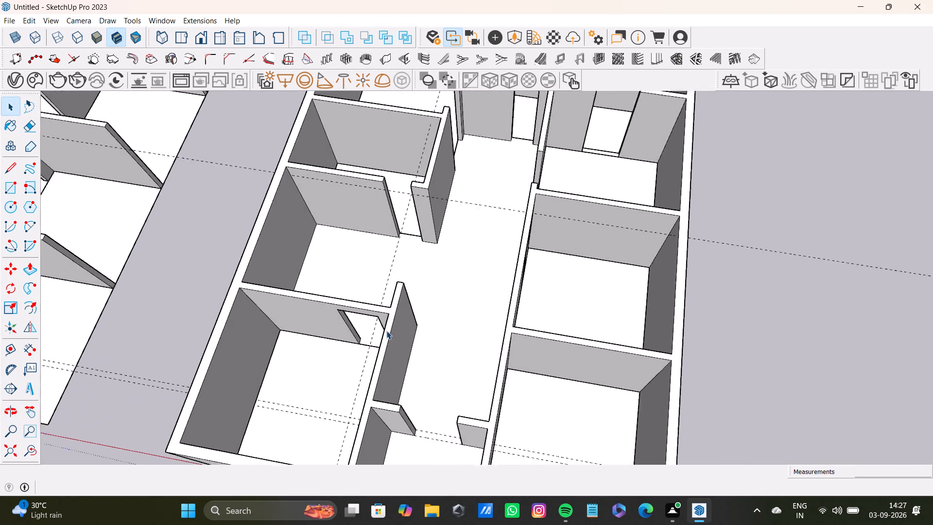
pyautogui.scroll(2, 386, 331)
pyautogui.scroll(-8, 386, 331)
pyautogui.keyDown('shift'); pyautogui.moveTo(405, 312); pyautogui.dragTo(411, 273, button='middle'); pyautogui.keyUp('shift')
pyautogui.scroll(4, 397, 319)
pyautogui.click(379, 321)
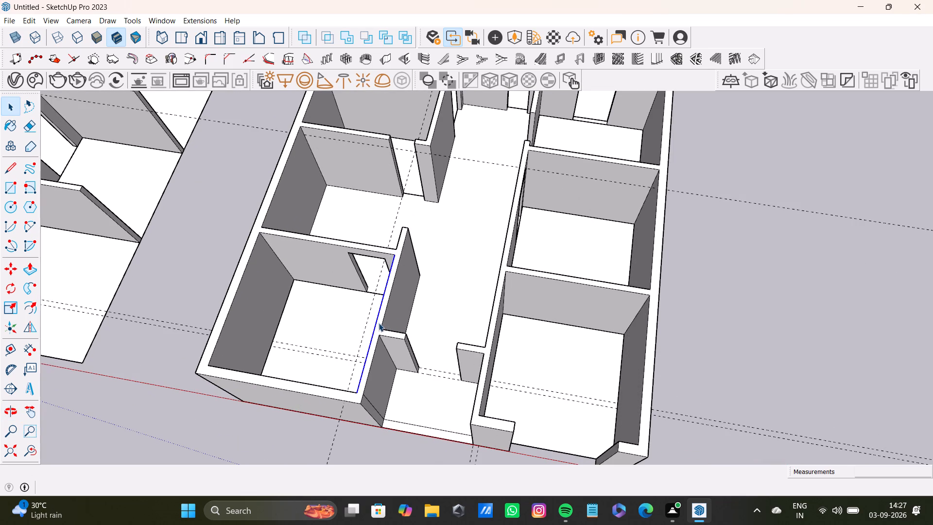
pyautogui.click(380, 329)
pyautogui.scroll(4, 359, 376)
pyautogui.keyDown('shift'); pyautogui.moveTo(370, 385); pyautogui.dragTo(397, 326, button='middle'); pyautogui.keyUp('shift')
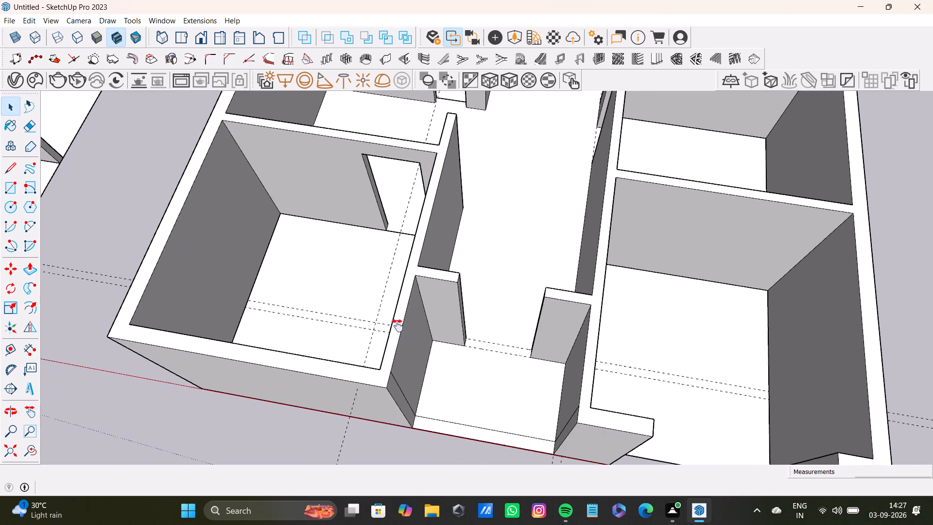
pyautogui.keyDown('shift'); pyautogui.moveTo(397, 326); pyautogui.dragTo(397, 325, button='middle'); pyautogui.keyUp('shift')
pyautogui.click(384, 351)
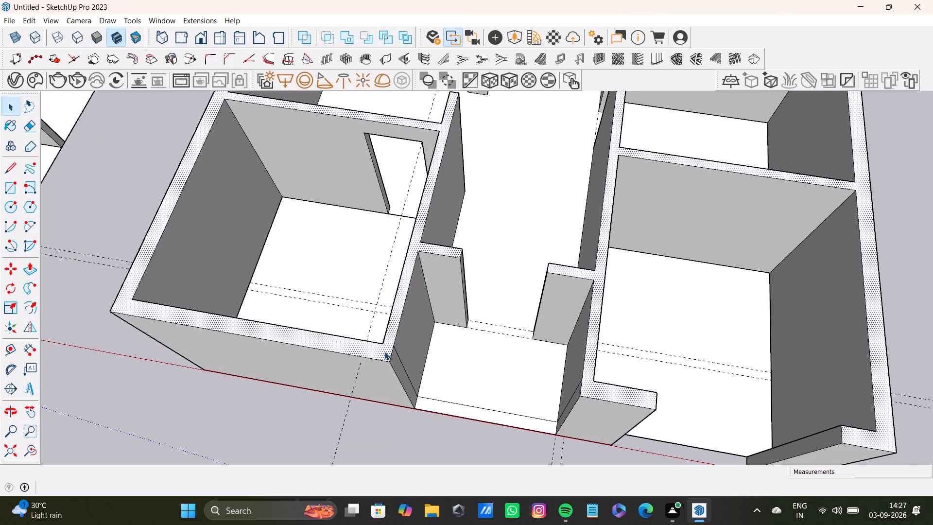
pyautogui.press('p')
pyautogui.moveTo(384, 351); pyautogui.dragTo(399, 403)
pyautogui.moveTo(379, 358); pyautogui.dragTo(408, 402)
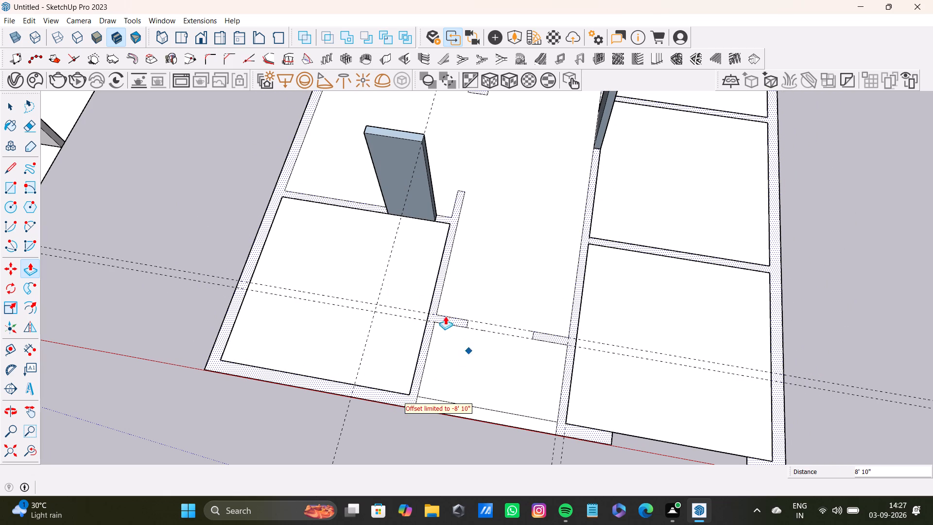
pyautogui.press('space')
# Delete the faces and edges of the leftover raised door-head block over the front corner room's doorway.
pyautogui.moveTo(447, 175); pyautogui.dragTo(425, 365, button='middle')
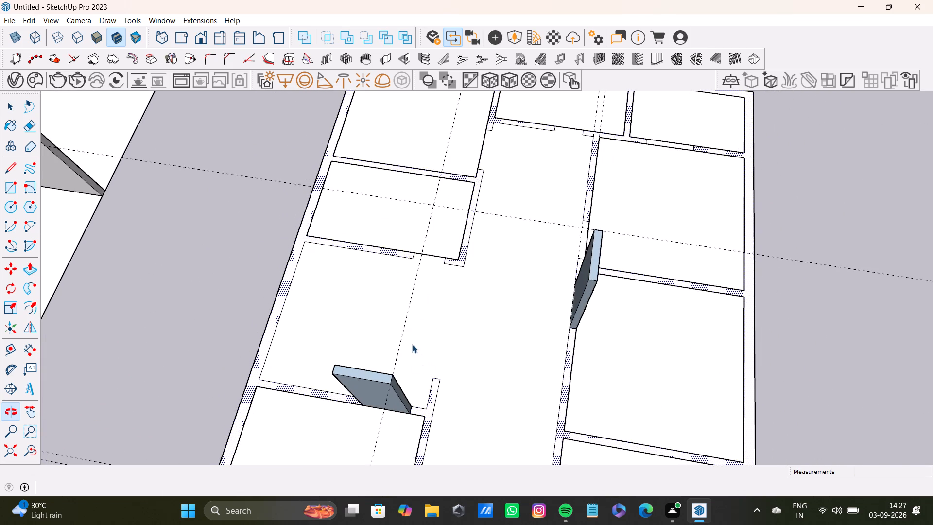
pyautogui.scroll(3, 410, 343)
pyautogui.moveTo(409, 360); pyautogui.dragTo(416, 231, button='middle')
pyautogui.doubleClick(352, 261)
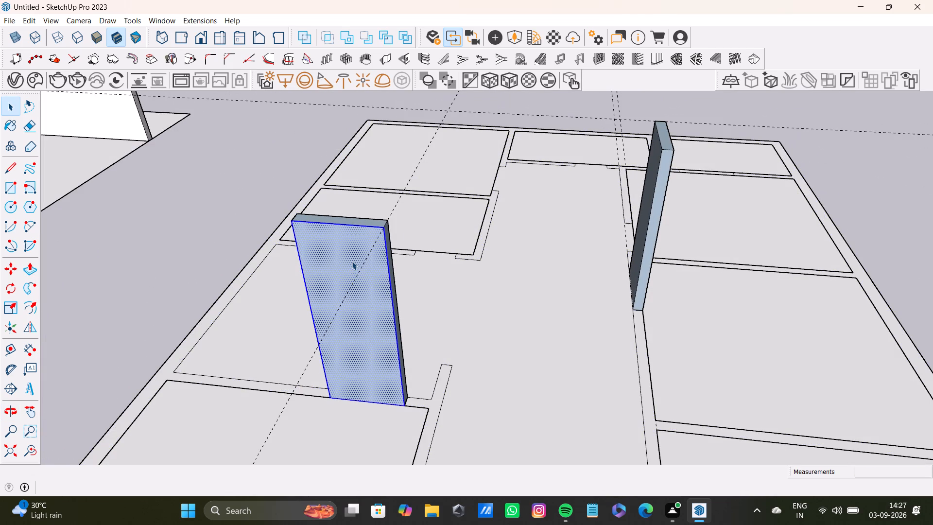
pyautogui.press('Delete')
pyautogui.click(358, 241)
pyautogui.press('Delete')
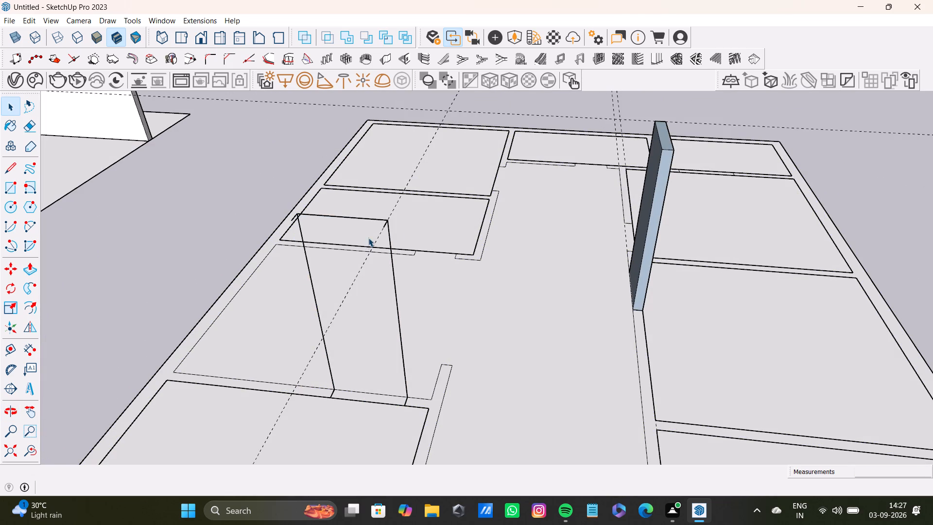
pyautogui.click(393, 276)
pyautogui.press('Delete')
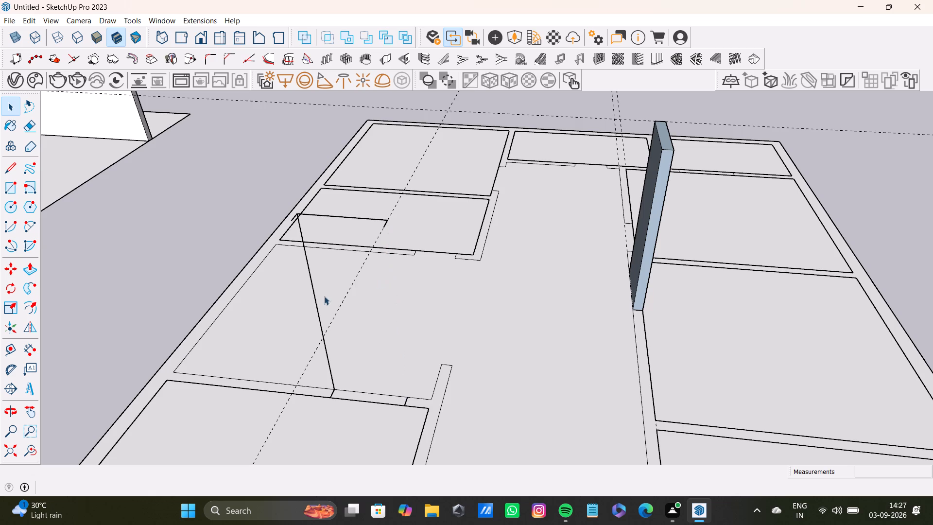
pyautogui.click(318, 315)
pyautogui.press('Delete')
pyautogui.click(345, 216)
pyautogui.press('Delete')
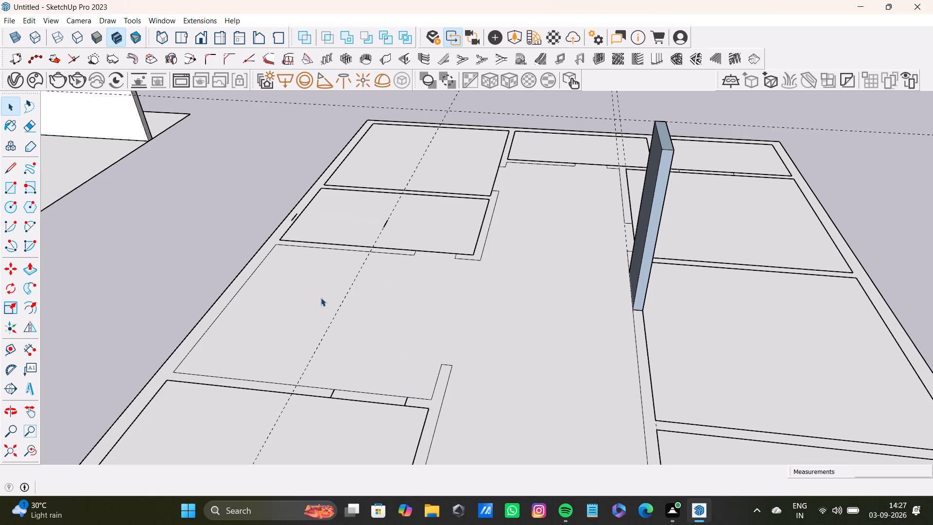
pyautogui.moveTo(284, 208); pyautogui.dragTo(327, 232)
pyautogui.press('Delete')
pyautogui.moveTo(383, 220); pyautogui.dragTo(388, 223)
pyautogui.moveTo(388, 223); pyautogui.dragTo(407, 236)
pyautogui.press('Delete')
pyautogui.press('Delete')
# Measure the front corner room's width from the outer wall's inner edge to the partition wall.
pyautogui.scroll(-4, 382, 385)
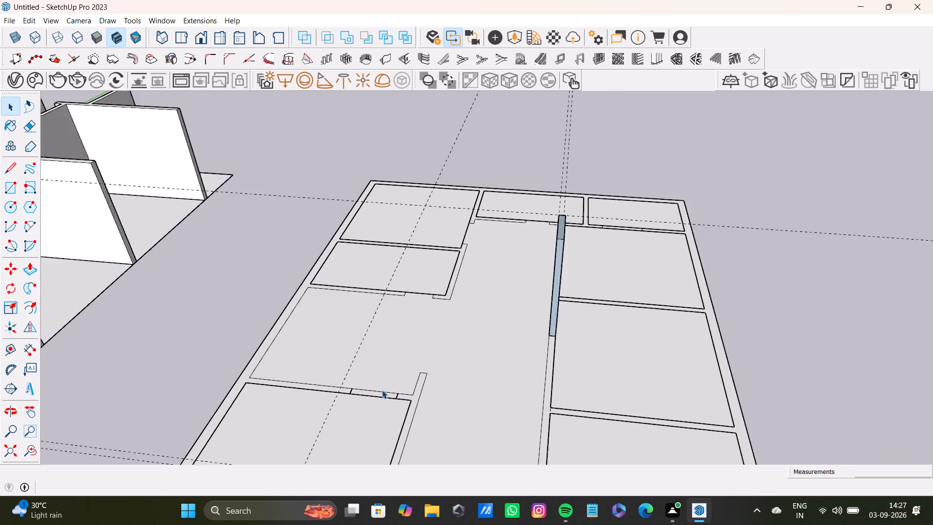
pyautogui.scroll(-8, 382, 390)
pyautogui.keyDown('shift'); pyautogui.moveTo(399, 402); pyautogui.dragTo(411, 299, button='middle'); pyautogui.keyUp('shift')
pyautogui.moveTo(407, 350); pyautogui.dragTo(442, 446, button='middle')
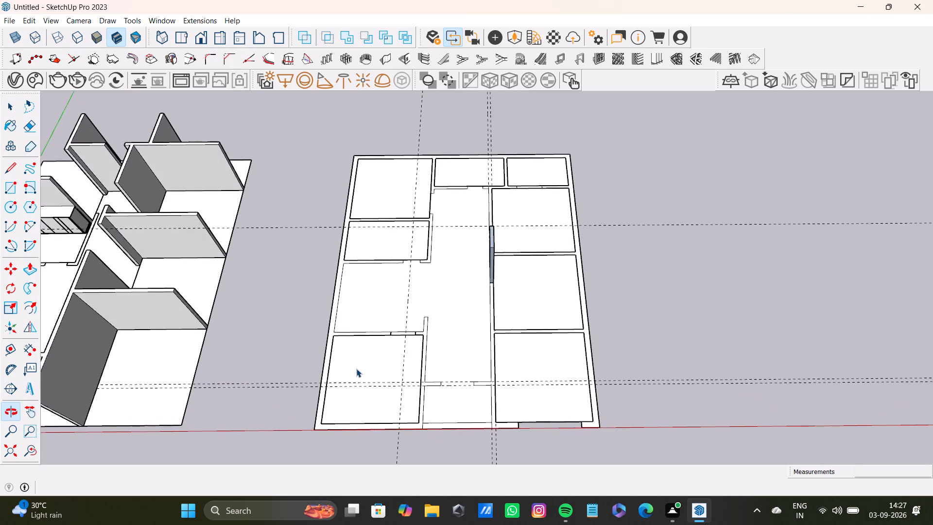
pyautogui.scroll(3, 356, 368)
pyautogui.press('t')
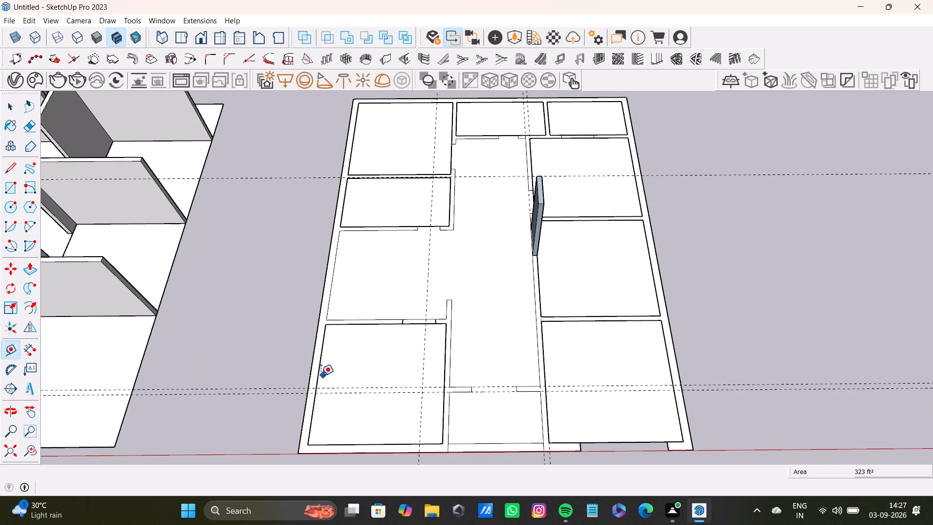
pyautogui.click(319, 375)
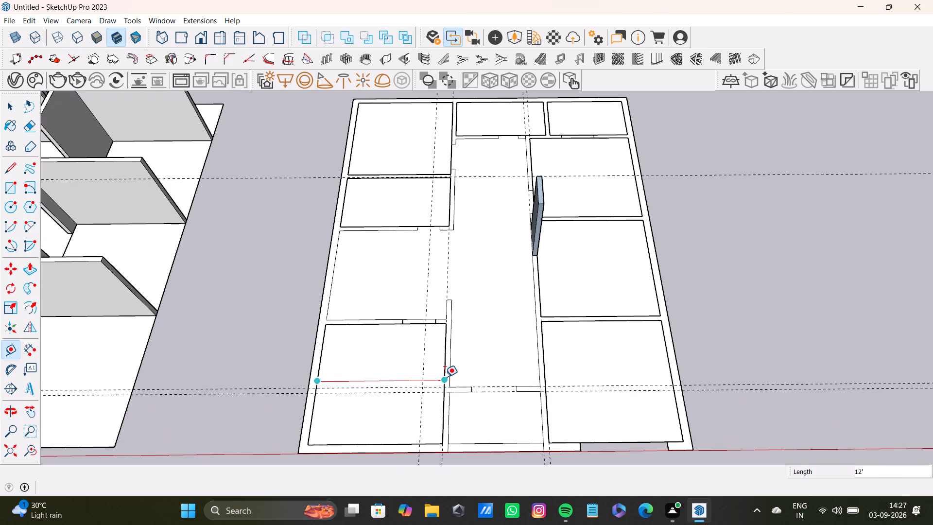
pyautogui.press('space')
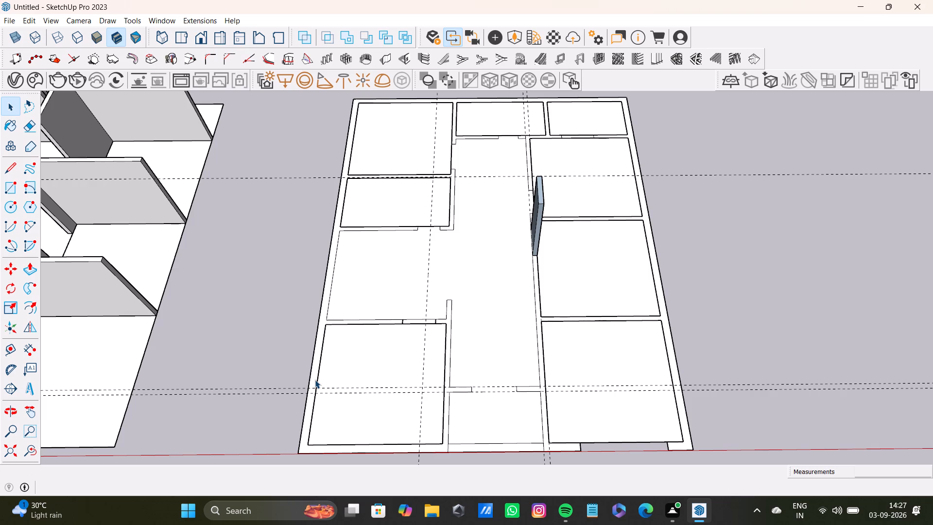
# Place a guide 9' from the outer wall's inner edge in the front corner room, and another 6" beyond it.
pyautogui.press('t')
pyautogui.click(319, 369)
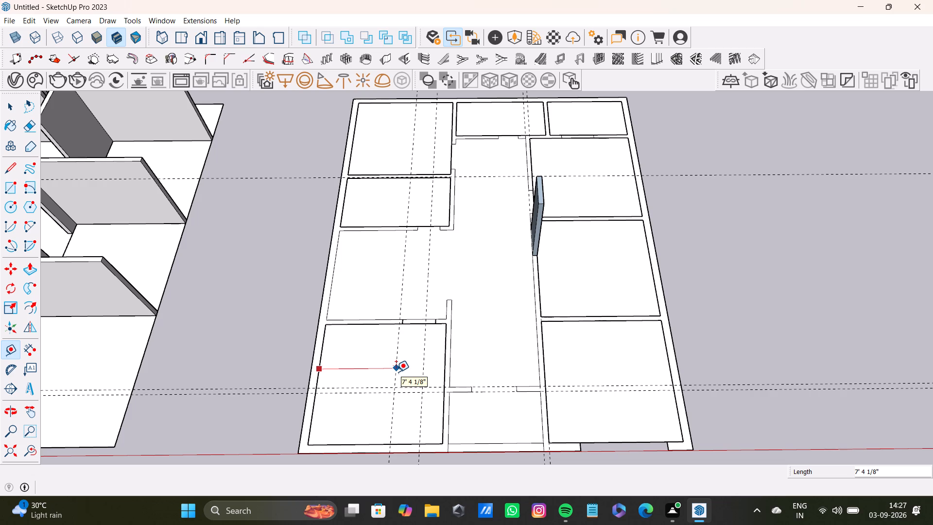
pyautogui.press('9')
pyautogui.press("'")
pyautogui.press('Return')
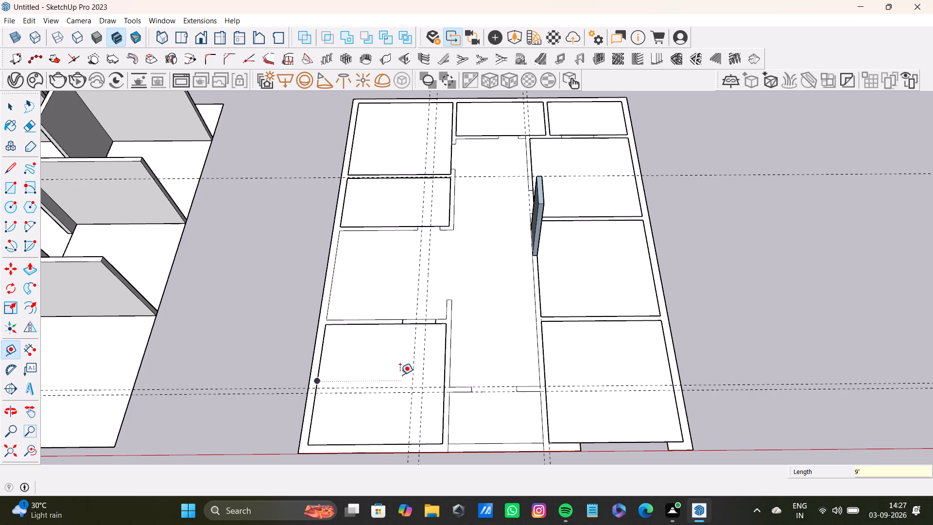
pyautogui.scroll(11, 430, 371)
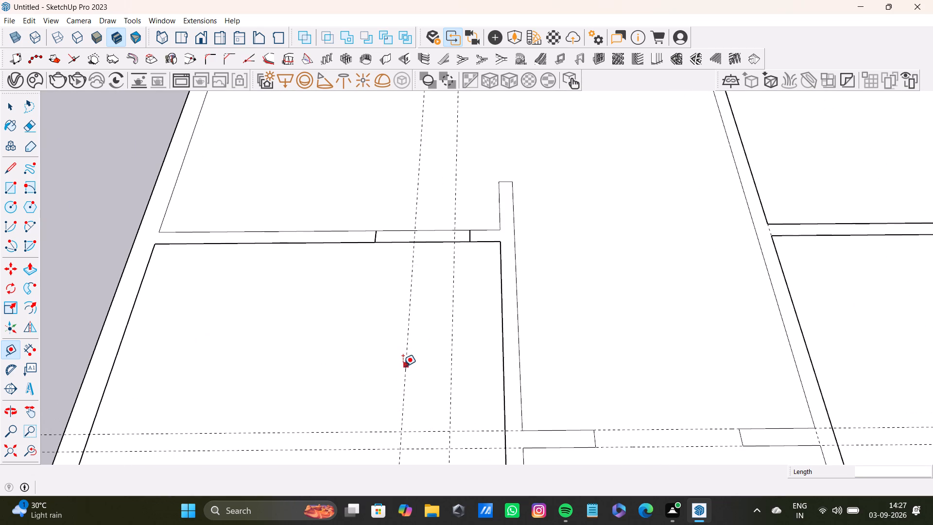
pyautogui.click(403, 366)
pyautogui.write('6"')
pyautogui.press('Return')
pyautogui.press('space')
# Delete the old guide line beyond the two new guides in the front corner room.
pyautogui.click(454, 383)
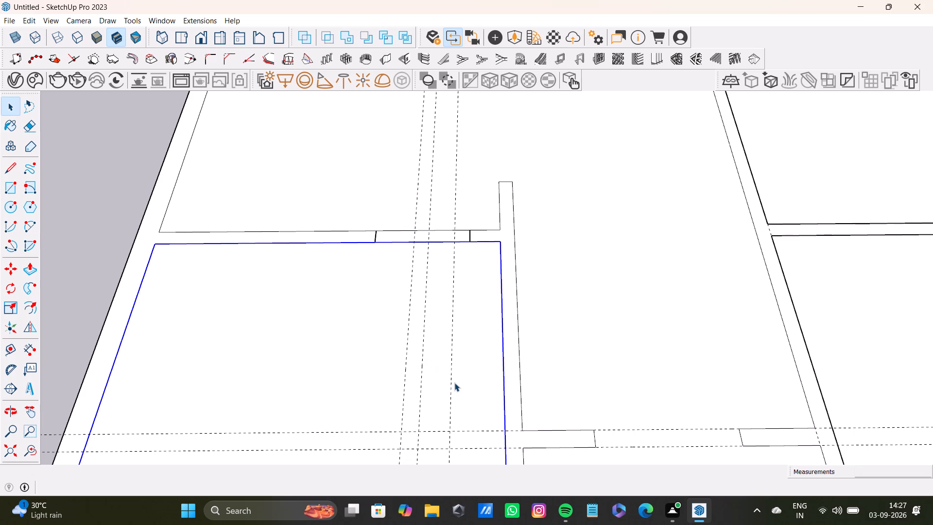
pyautogui.click(449, 394)
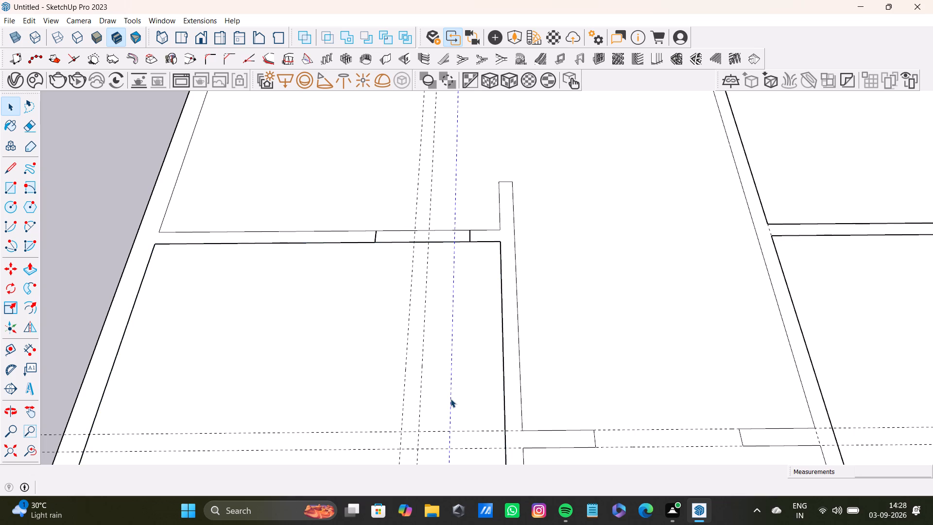
pyautogui.press('Delete')
# Delete the two lines closing the doorway opening in the front corner room's back wall.
pyautogui.scroll(-4, 459, 358)
pyautogui.scroll(11, 472, 255)
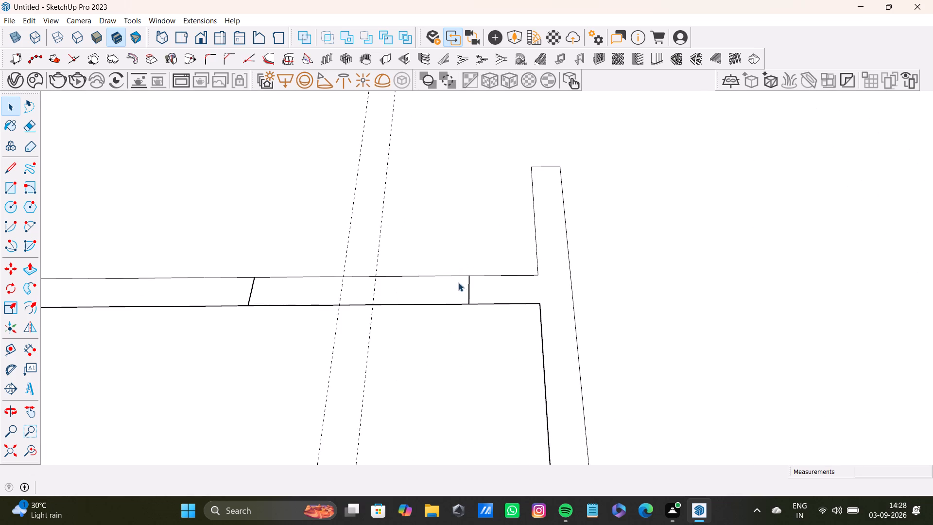
pyautogui.click(464, 276)
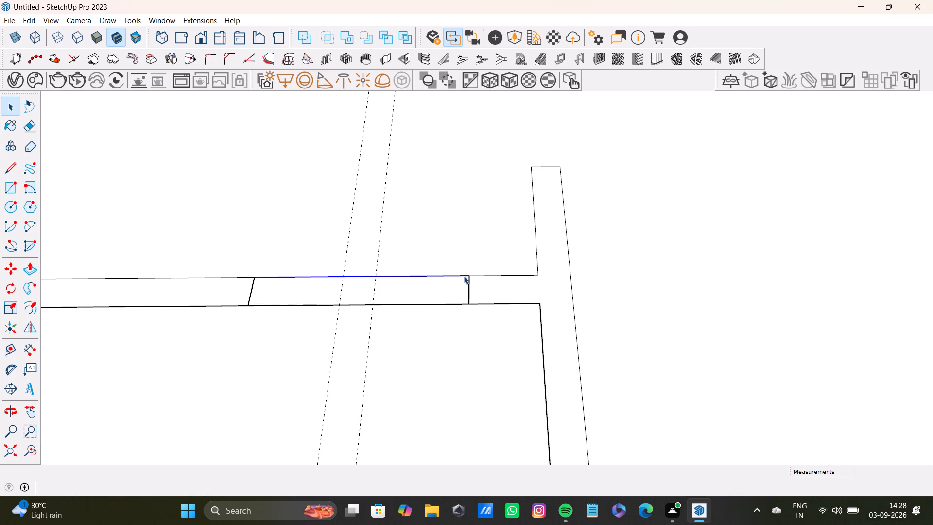
pyautogui.press('Delete')
pyautogui.click(447, 305)
pyautogui.press('Delete')
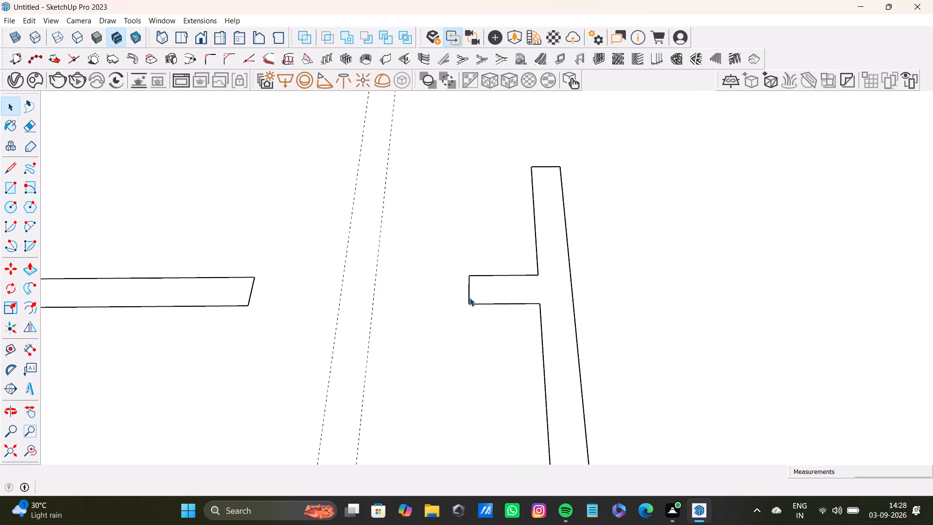
# Delete the outlines of the short stub beside that doorway and the front corner room's old partition wall.
pyautogui.click(468, 299)
pyautogui.press('Delete')
pyautogui.click(492, 275)
pyautogui.press('Delete')
pyautogui.click(539, 268)
pyautogui.press('Delete')
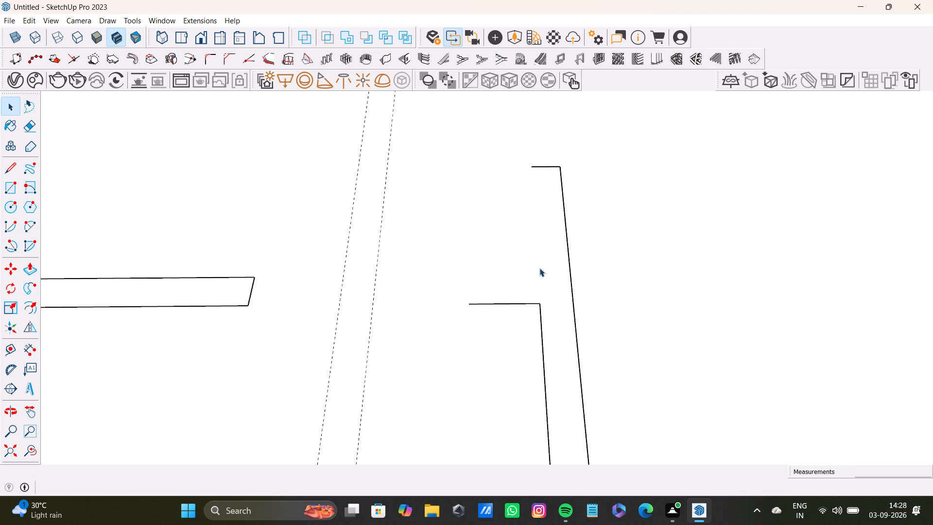
pyautogui.click(570, 275)
pyautogui.press('Delete')
pyautogui.click(547, 169)
pyautogui.click(549, 167)
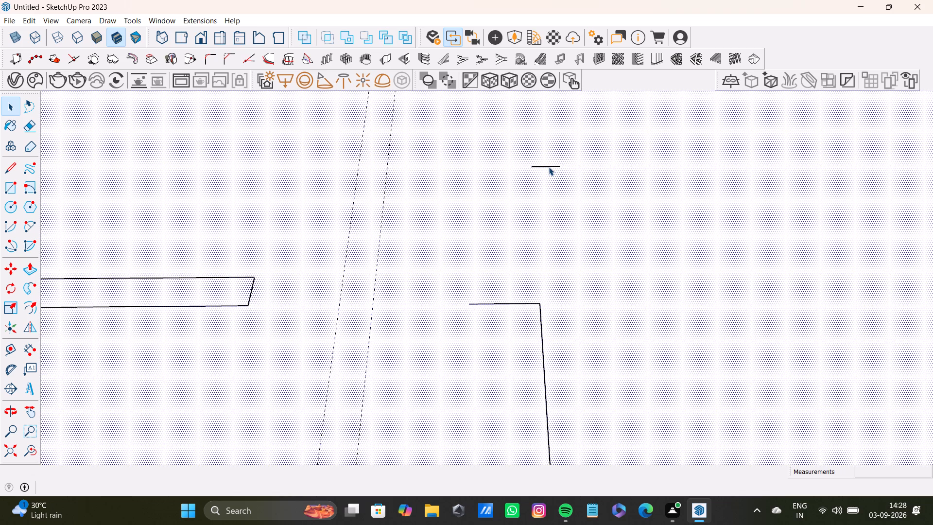
pyautogui.press('Delete')
pyautogui.click(525, 304)
pyautogui.press('Delete')
pyautogui.click(540, 315)
pyautogui.press('Delete')
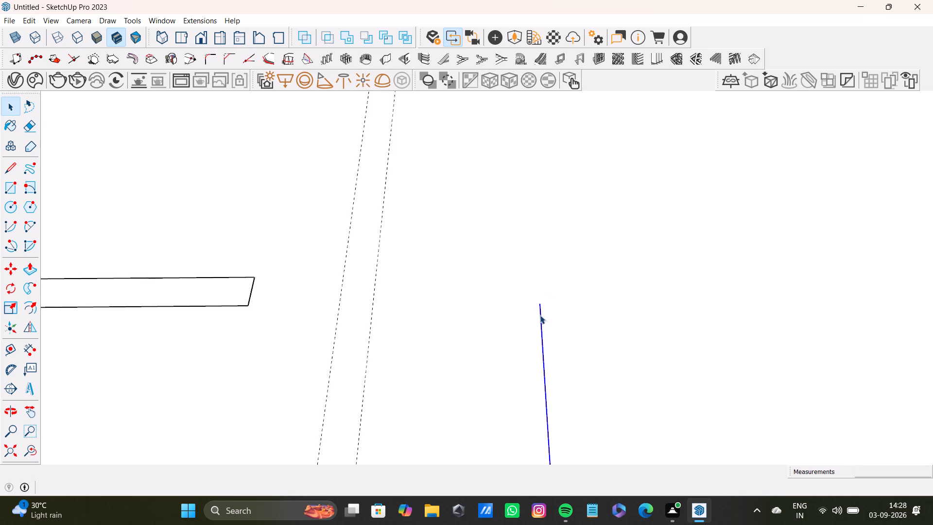
pyautogui.press('Delete')
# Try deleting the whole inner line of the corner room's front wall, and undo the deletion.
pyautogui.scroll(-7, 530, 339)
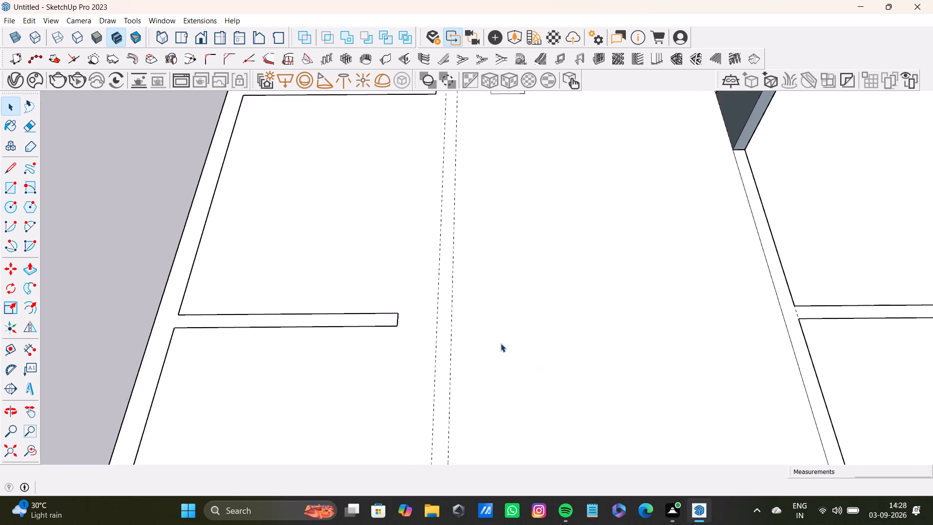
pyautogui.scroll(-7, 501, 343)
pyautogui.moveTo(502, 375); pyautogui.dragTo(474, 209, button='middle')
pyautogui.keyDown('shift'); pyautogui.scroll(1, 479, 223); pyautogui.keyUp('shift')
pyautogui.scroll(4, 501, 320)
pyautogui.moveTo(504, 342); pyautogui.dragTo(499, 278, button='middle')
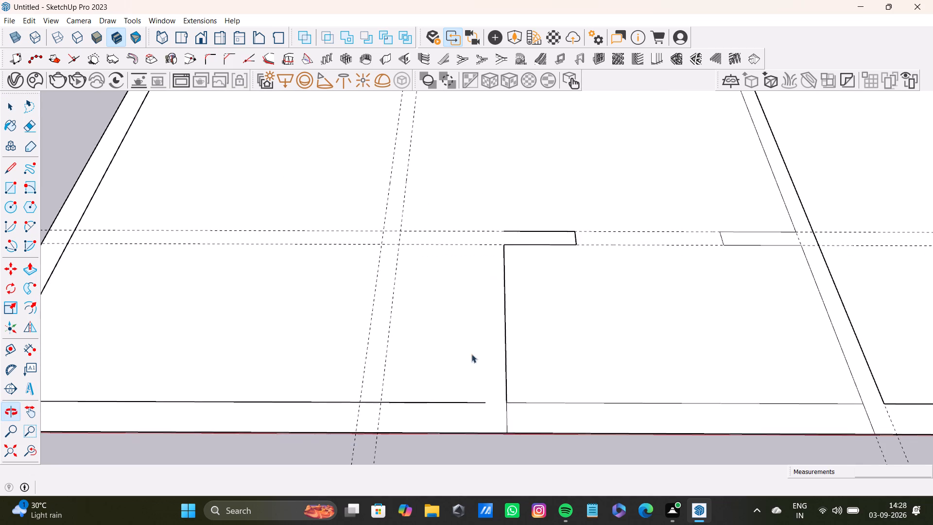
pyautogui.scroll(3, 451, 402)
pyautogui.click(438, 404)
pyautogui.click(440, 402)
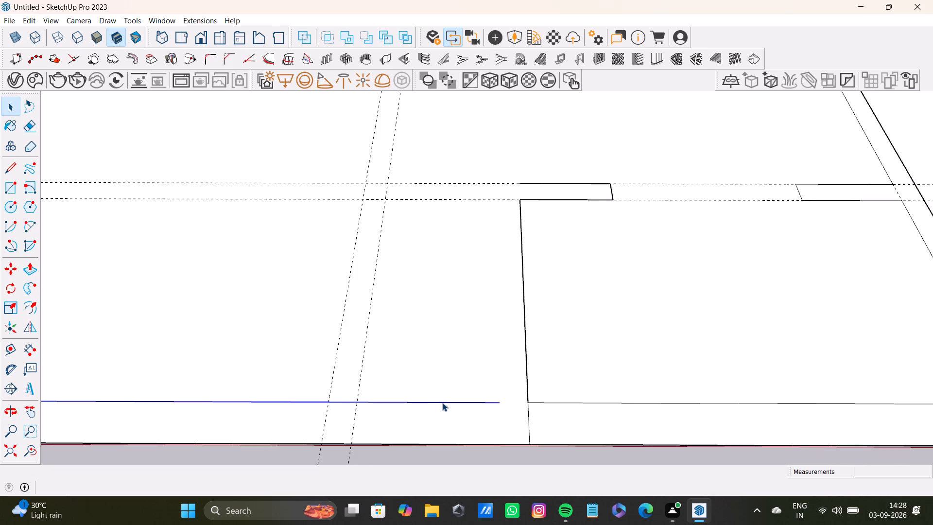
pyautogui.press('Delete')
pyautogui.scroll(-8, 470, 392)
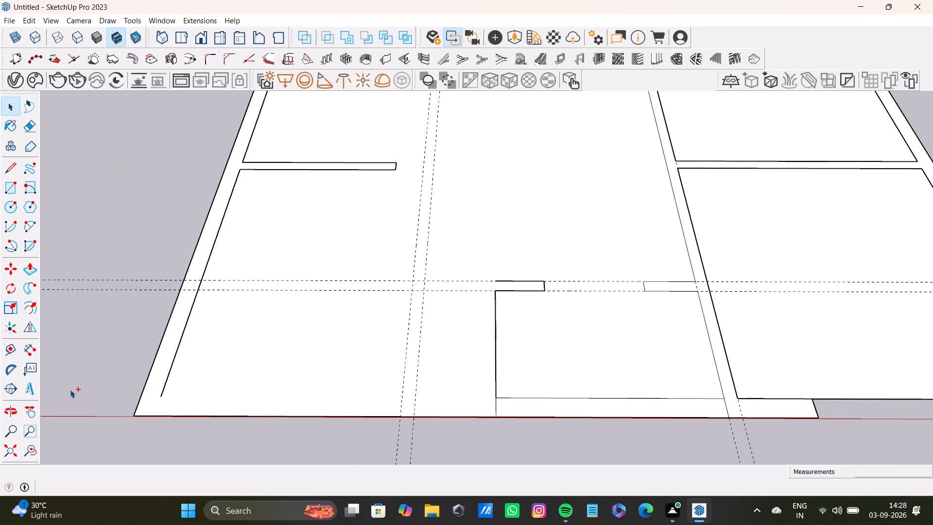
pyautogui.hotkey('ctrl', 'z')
# Draw a line across the front wall at the farther new guide and delete the wall's inner line beyond it.
pyautogui.scroll(4, 384, 387)
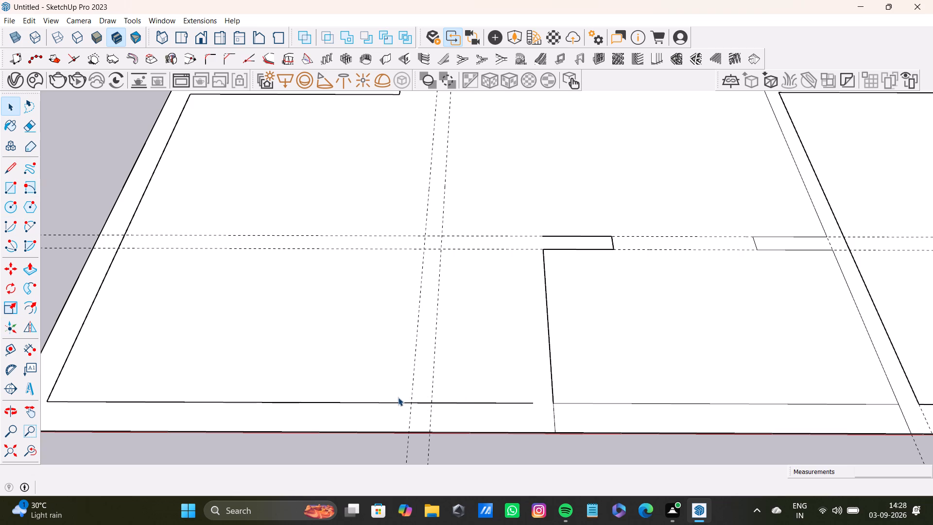
pyautogui.click(469, 401)
pyautogui.click(471, 405)
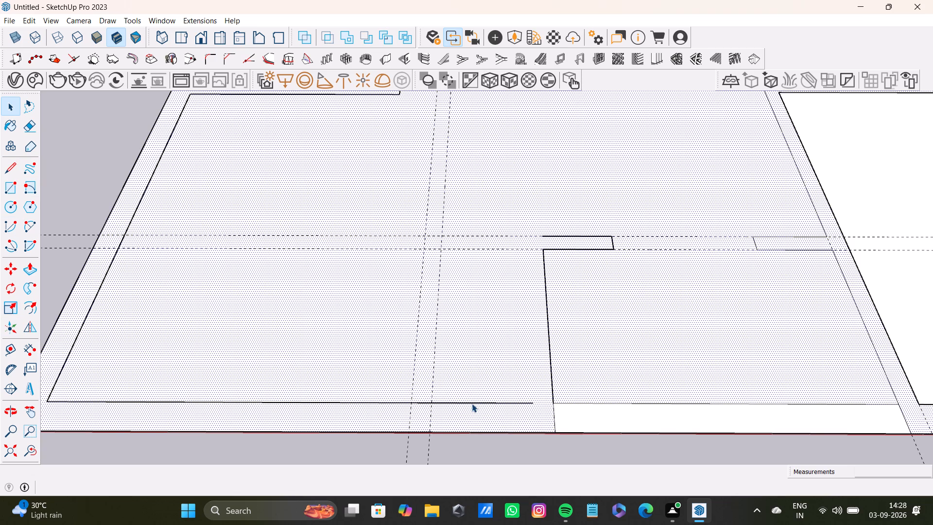
pyautogui.click(472, 403)
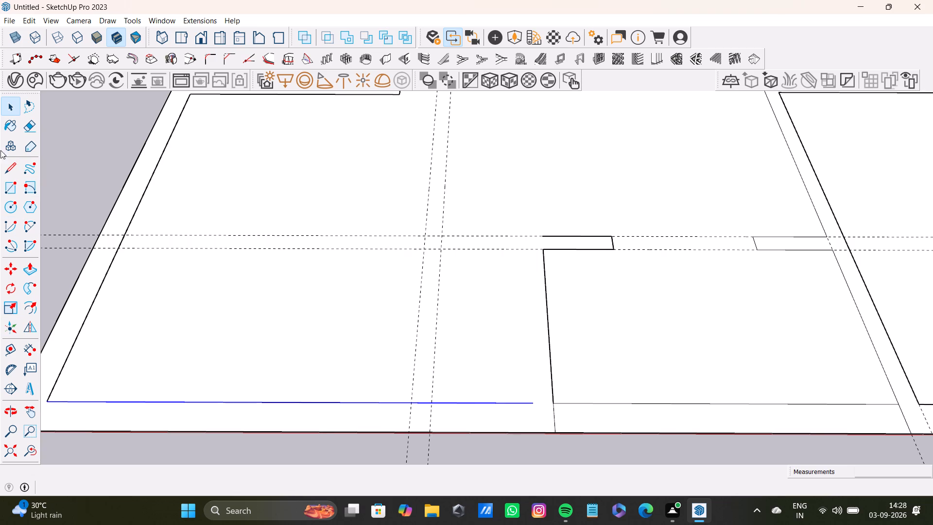
pyautogui.click(8, 170)
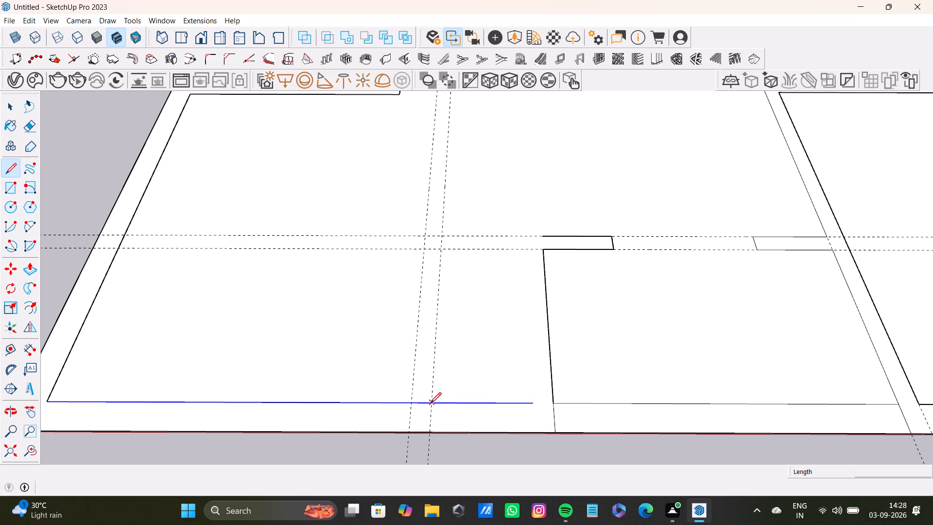
pyautogui.click(430, 403)
pyautogui.click(428, 435)
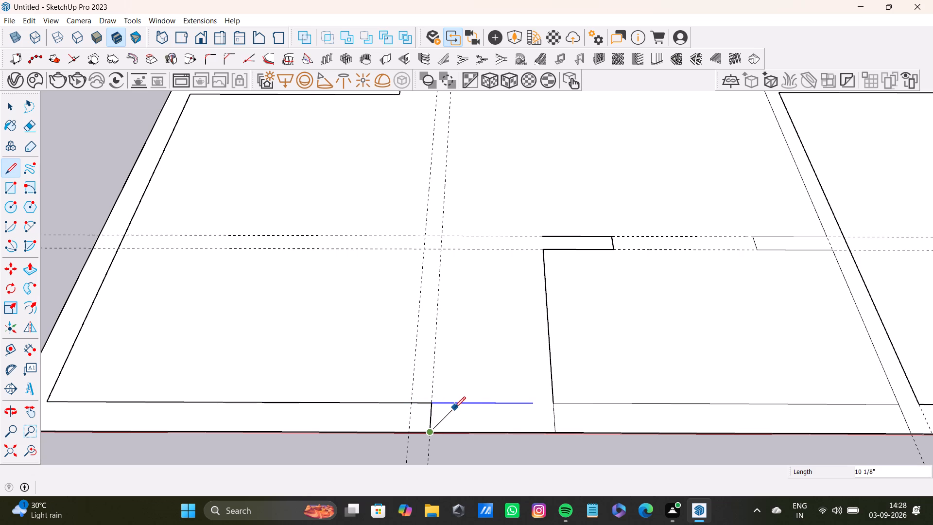
pyautogui.press('space')
pyautogui.click(470, 403)
pyautogui.press('Delete')
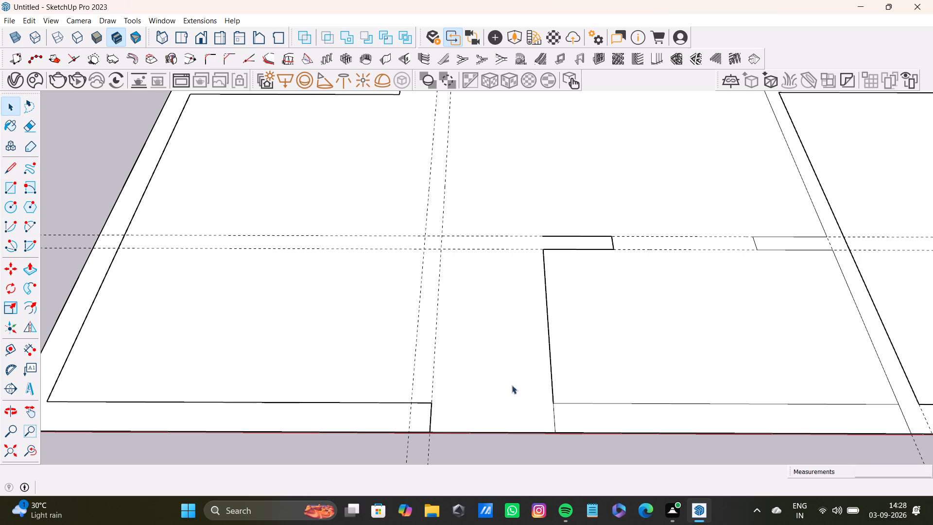
# Delete the three outline lines of the short wall stub along the crosswise guides and the leftover partition line running from it to the front wall.
pyautogui.scroll(-2, 480, 283)
pyautogui.scroll(3, 532, 253)
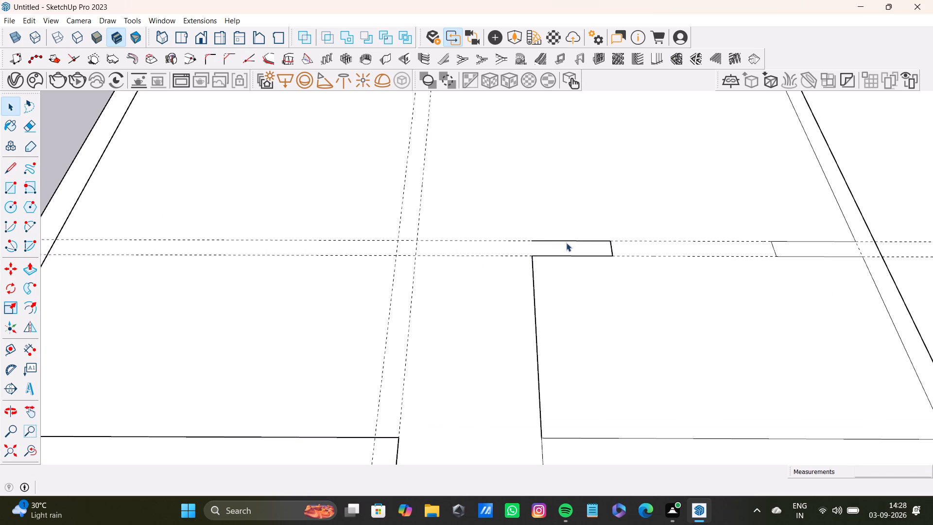
pyautogui.click(569, 242)
pyautogui.press('Delete')
pyautogui.click(572, 253)
pyautogui.click(573, 257)
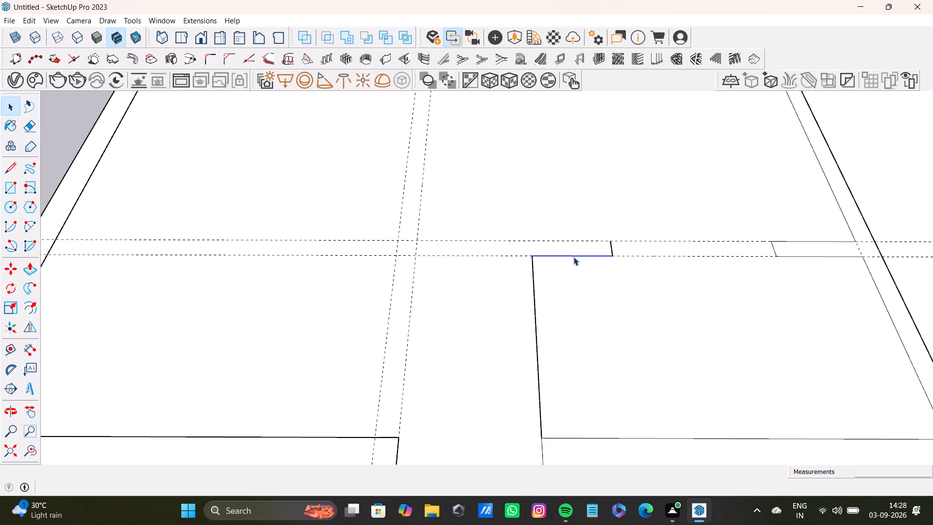
pyautogui.press('Delete')
pyautogui.click(612, 250)
pyautogui.press('Delete')
pyautogui.click(538, 361)
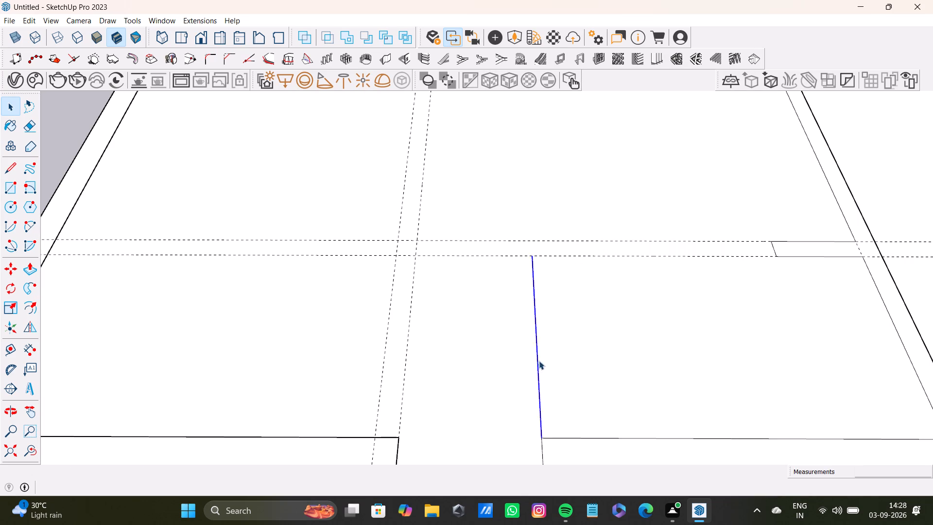
pyautogui.press('Delete')
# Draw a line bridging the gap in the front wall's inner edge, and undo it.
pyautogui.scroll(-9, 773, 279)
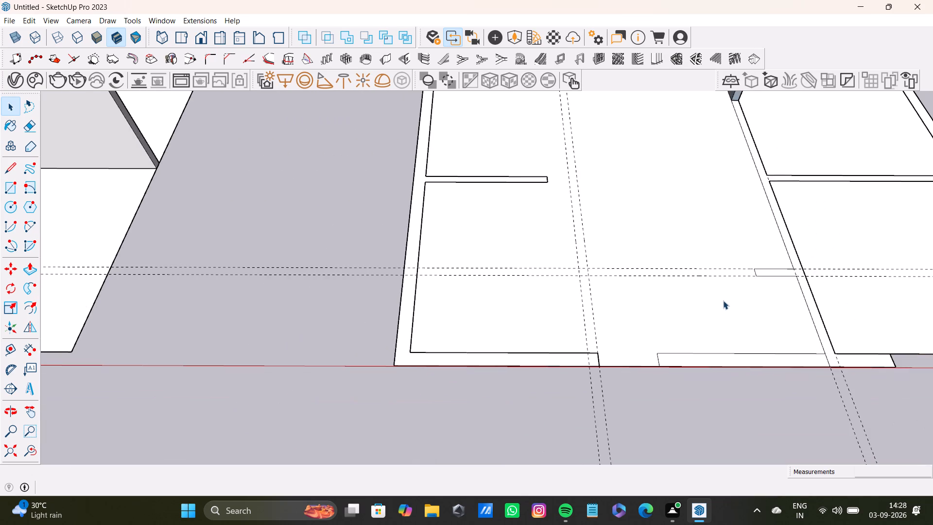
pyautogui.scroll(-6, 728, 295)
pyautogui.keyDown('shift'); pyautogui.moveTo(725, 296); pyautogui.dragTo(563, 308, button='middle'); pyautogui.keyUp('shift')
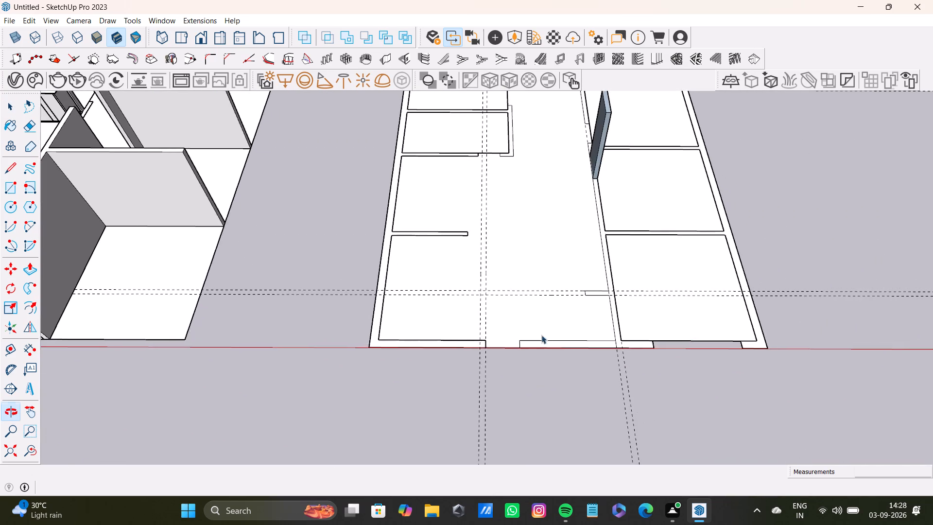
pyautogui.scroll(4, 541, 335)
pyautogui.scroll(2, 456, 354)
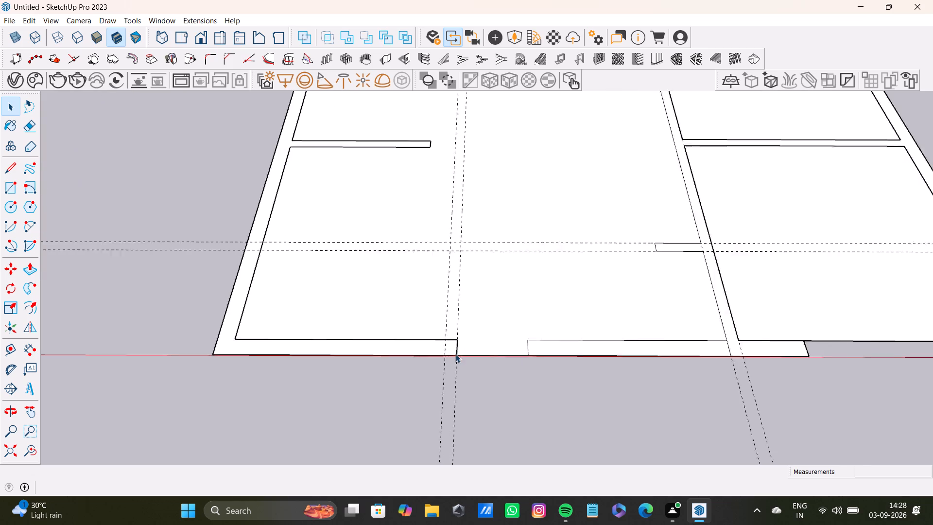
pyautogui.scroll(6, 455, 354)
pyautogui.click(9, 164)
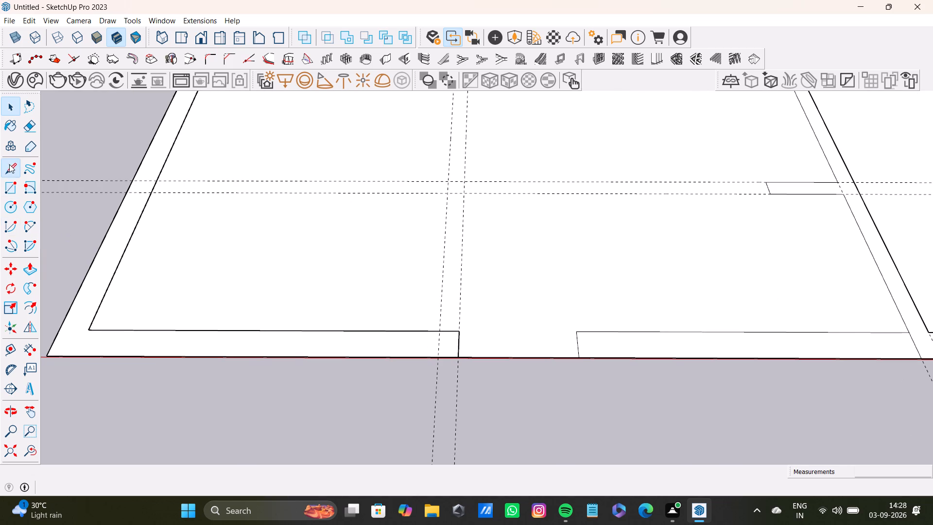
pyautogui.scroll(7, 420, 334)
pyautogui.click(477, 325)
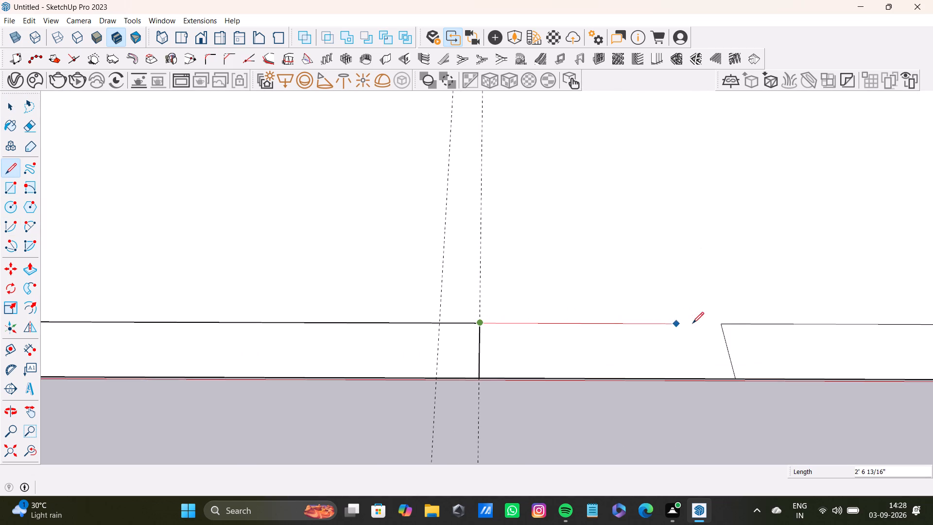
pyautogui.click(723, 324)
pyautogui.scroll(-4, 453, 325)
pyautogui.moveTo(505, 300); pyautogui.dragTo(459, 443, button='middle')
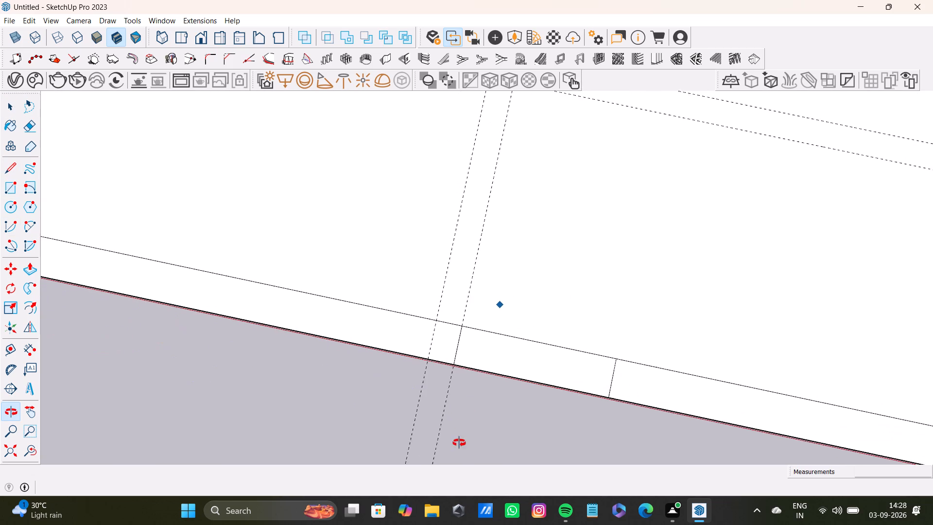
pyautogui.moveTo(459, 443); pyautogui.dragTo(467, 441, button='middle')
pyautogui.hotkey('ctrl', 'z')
# Draw a 3' line closing the gap in the front wall's inner edge.
pyautogui.moveTo(474, 401); pyautogui.dragTo(480, 390, button='middle')
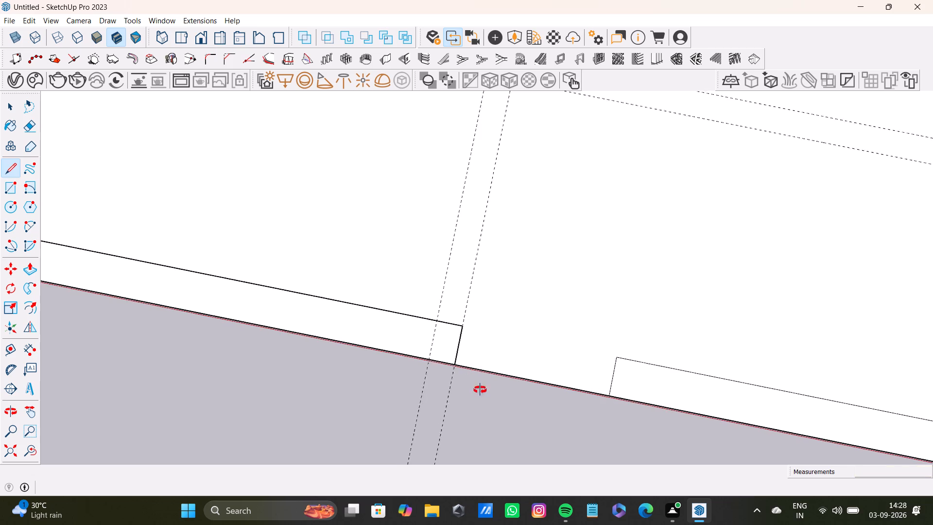
pyautogui.moveTo(480, 390); pyautogui.dragTo(526, 316, button='middle')
pyautogui.scroll(7, 468, 351)
pyautogui.scroll(-6, 466, 371)
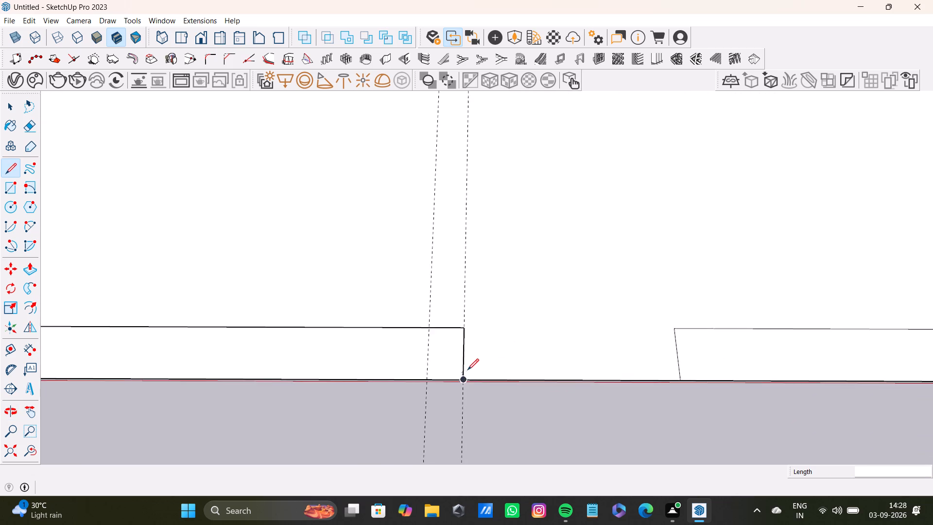
pyautogui.scroll(-3, 467, 370)
pyautogui.click(618, 343)
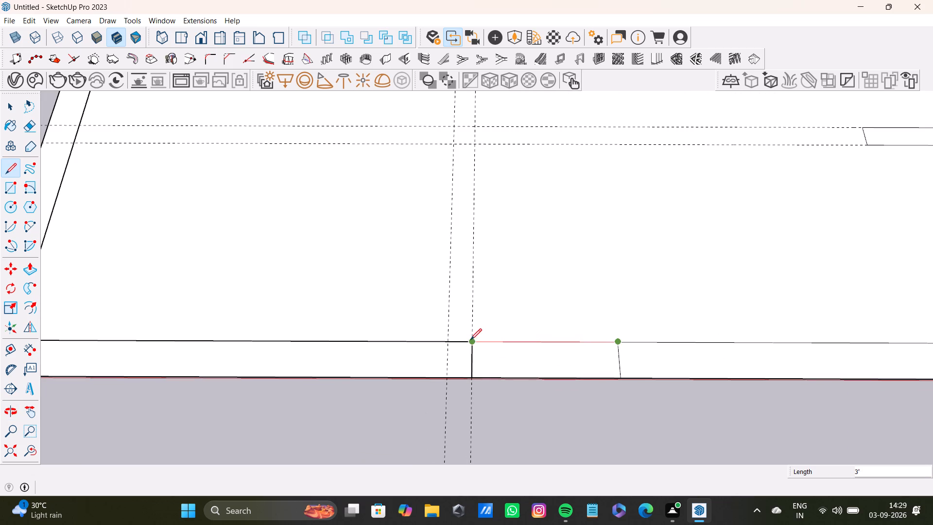
pyautogui.click(470, 340)
pyautogui.press('space')
# Outline the new partition between the two lengthwise guides, about 12' 5" long from the front wall's inner edge to the corner room's back wall level.
pyautogui.scroll(-4, 480, 345)
pyautogui.scroll(1, 482, 362)
pyautogui.scroll(-9, 475, 354)
pyautogui.keyDown('shift'); pyautogui.moveTo(460, 262); pyautogui.dragTo(460, 312, button='middle'); pyautogui.keyUp('shift')
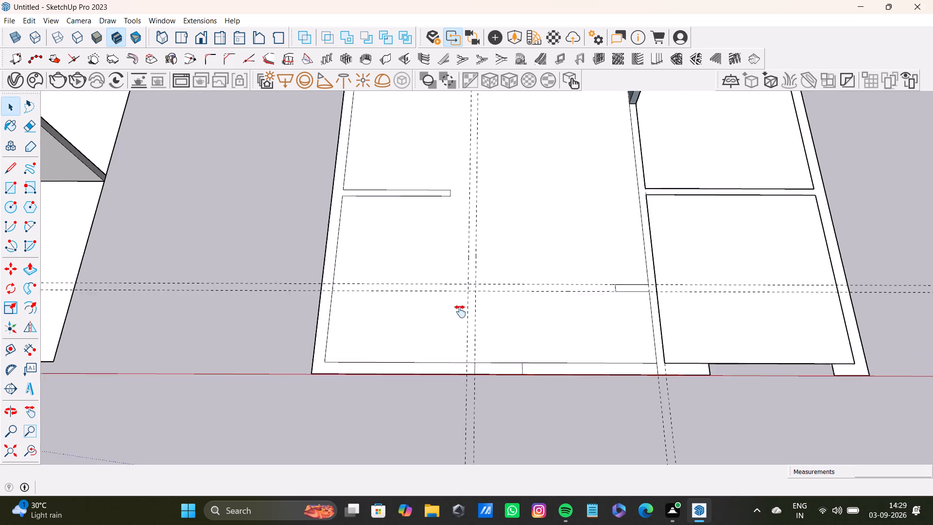
pyautogui.keyDown('shift'); pyautogui.moveTo(460, 312); pyautogui.dragTo(456, 345, button='middle'); pyautogui.keyUp('shift')
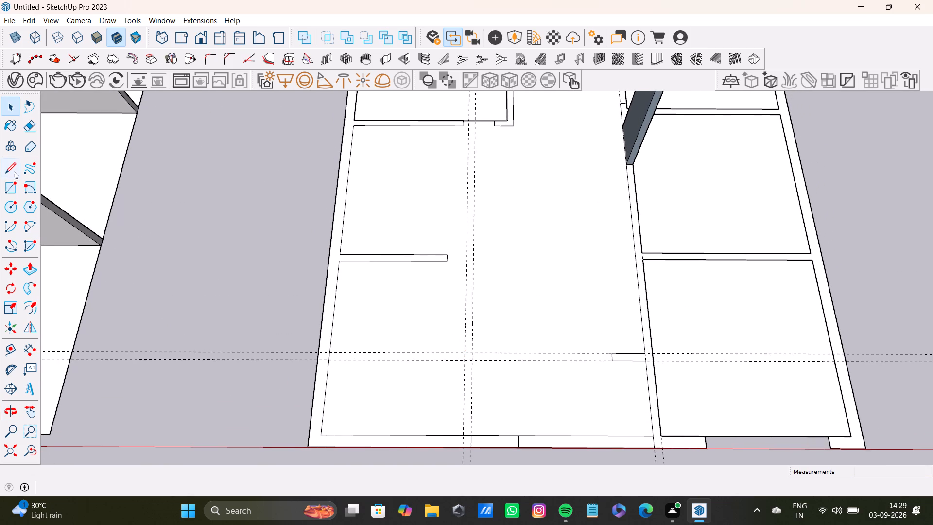
pyautogui.click(13, 164)
pyautogui.scroll(3, 402, 426)
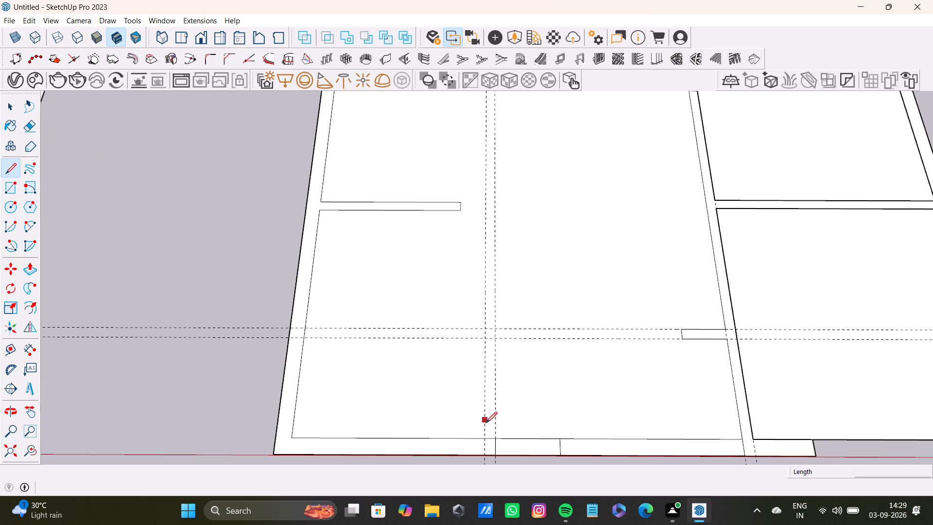
pyautogui.click(484, 437)
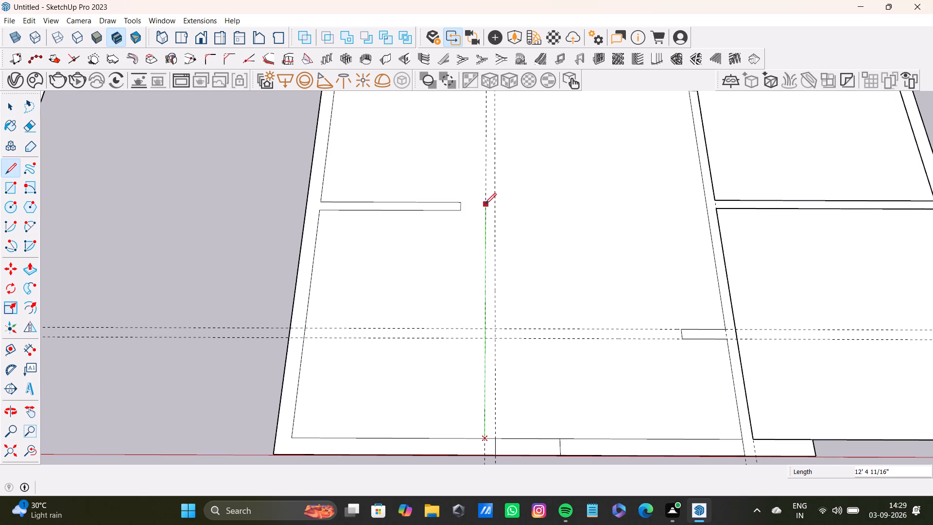
pyautogui.click(485, 203)
pyautogui.click(495, 202)
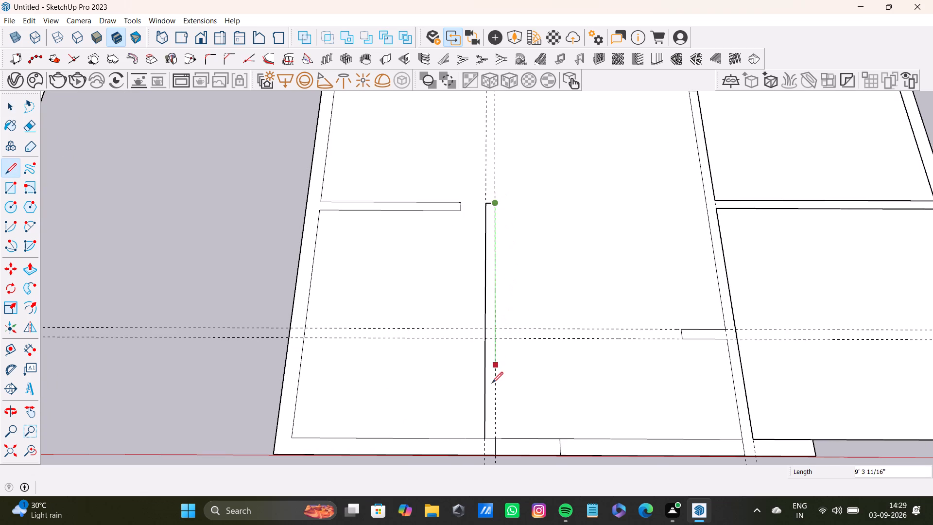
pyautogui.click(496, 440)
pyautogui.press('space')
# Shorten the corner room's back wall by removing its end line, drawing a 6" line across it farther back, and deleting the segments beyond.
pyautogui.scroll(7, 498, 440)
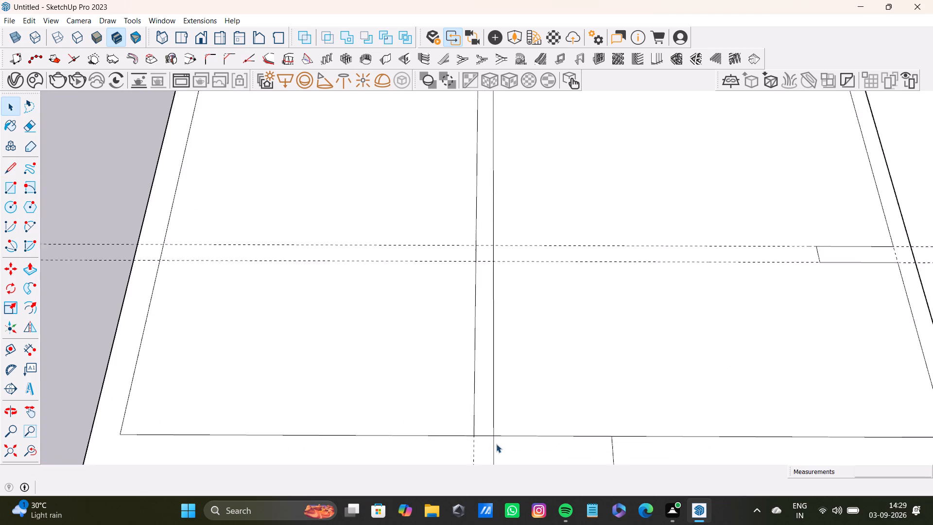
pyautogui.scroll(-10, 433, 355)
pyautogui.keyDown('shift'); pyautogui.moveTo(458, 252); pyautogui.dragTo(484, 349, button='middle'); pyautogui.keyUp('shift')
pyautogui.scroll(9, 455, 287)
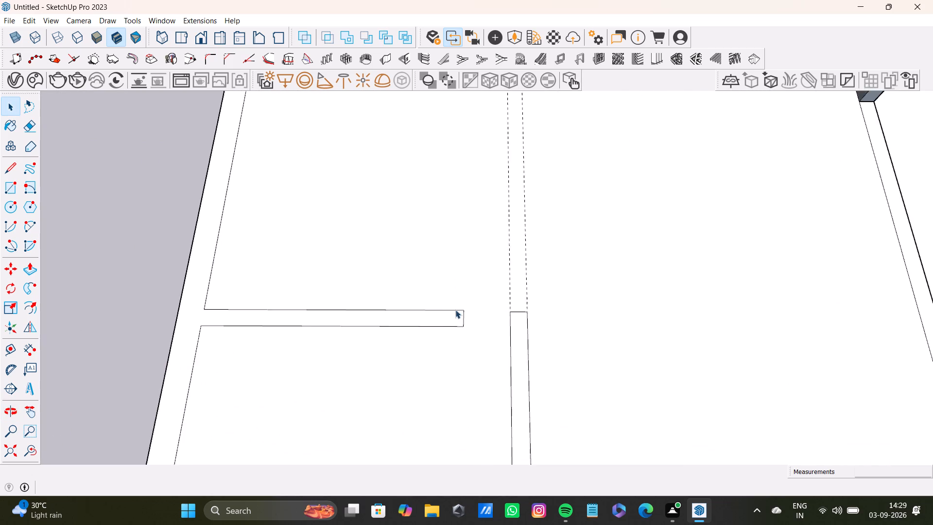
pyautogui.scroll(3, 455, 310)
pyautogui.click(466, 317)
pyautogui.press('Delete')
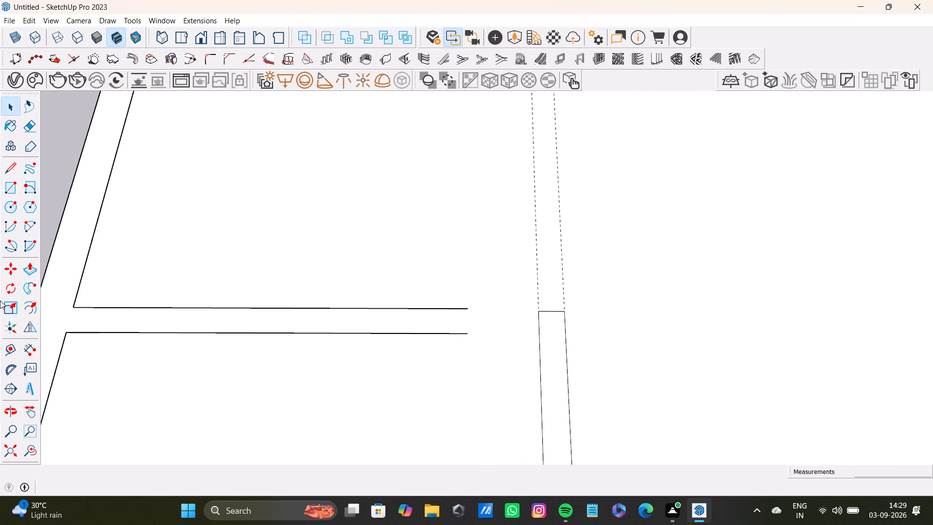
pyautogui.click(6, 165)
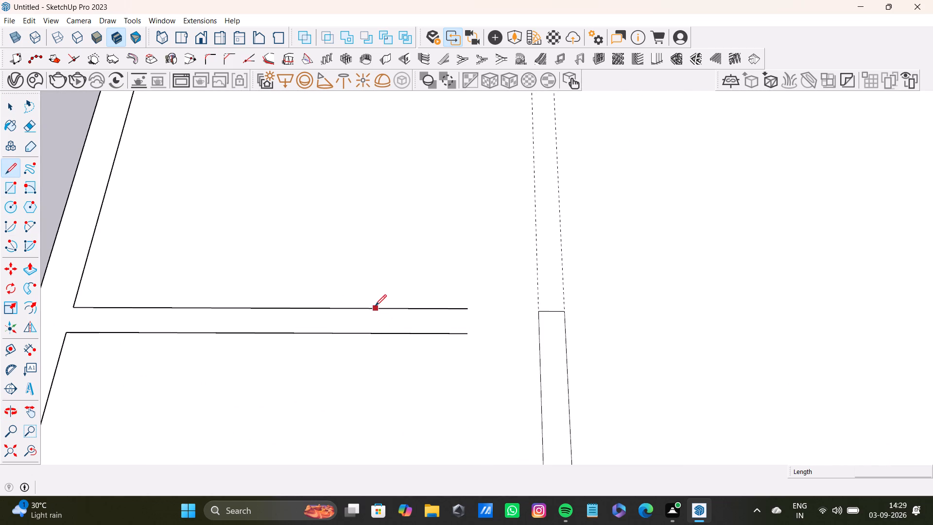
pyautogui.click(343, 309)
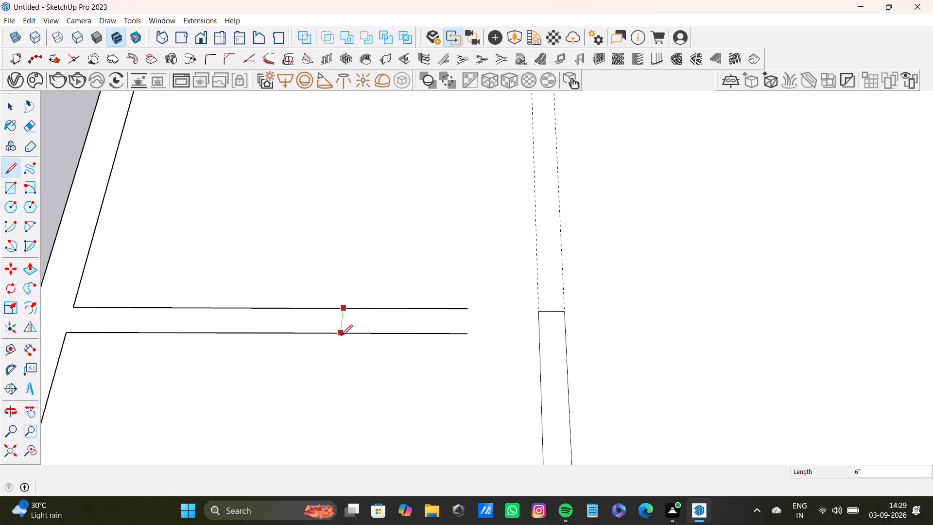
pyautogui.click(341, 336)
pyautogui.press('space')
pyautogui.click(385, 307)
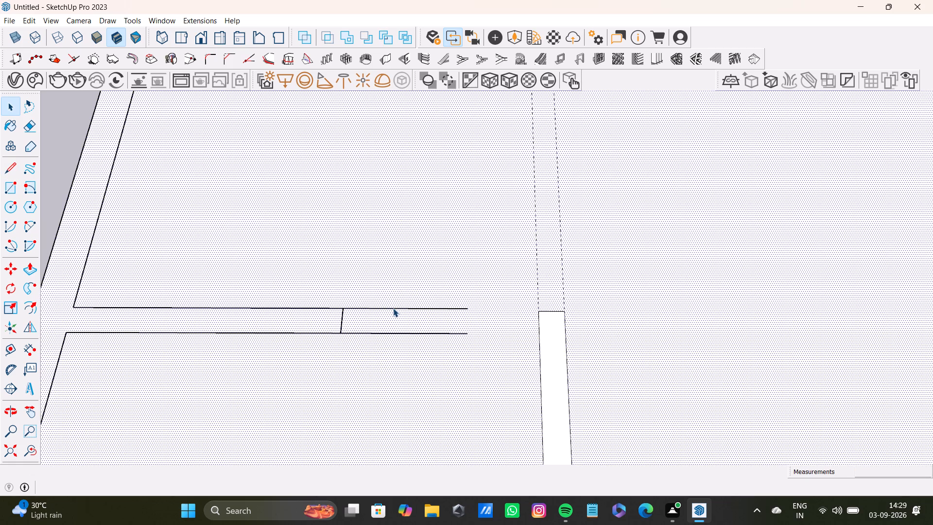
pyautogui.click(394, 308)
pyautogui.press('Delete')
pyautogui.click(418, 333)
pyautogui.press('Delete')
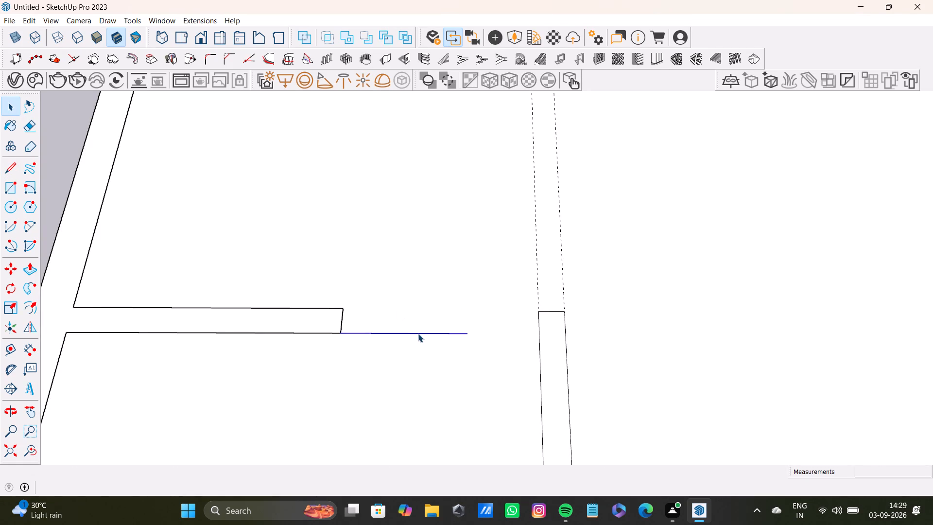
# Draw a line from the shortened back wall's end to the new partition and outline a short wall stub at the partition's back end.
pyautogui.moveTo(373, 321); pyautogui.dragTo(339, 421, button='middle')
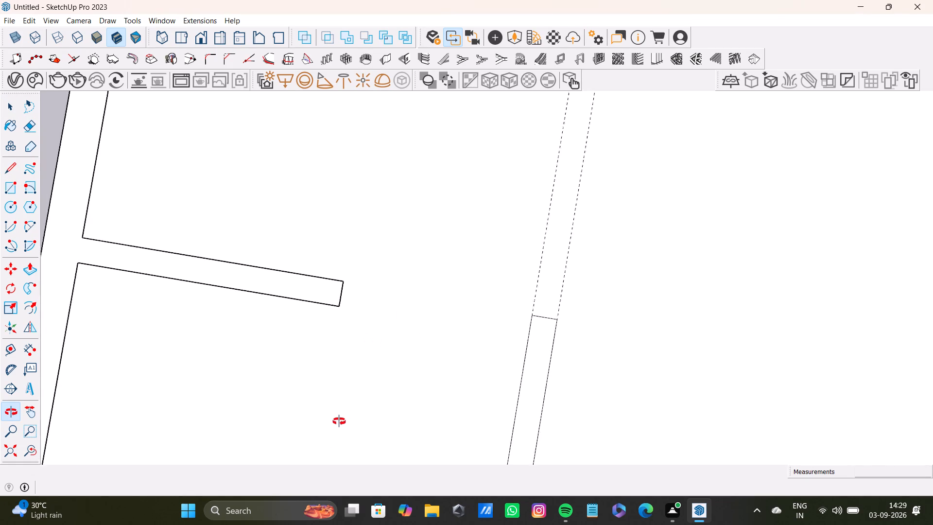
pyautogui.moveTo(339, 421); pyautogui.dragTo(449, 286, button='middle')
pyautogui.scroll(-6, 466, 332)
pyautogui.keyDown('shift'); pyautogui.moveTo(479, 343); pyautogui.dragTo(476, 256, button='middle'); pyautogui.keyUp('shift')
pyautogui.moveTo(470, 289); pyautogui.dragTo(397, 305, button='middle')
pyautogui.scroll(2, 519, 236)
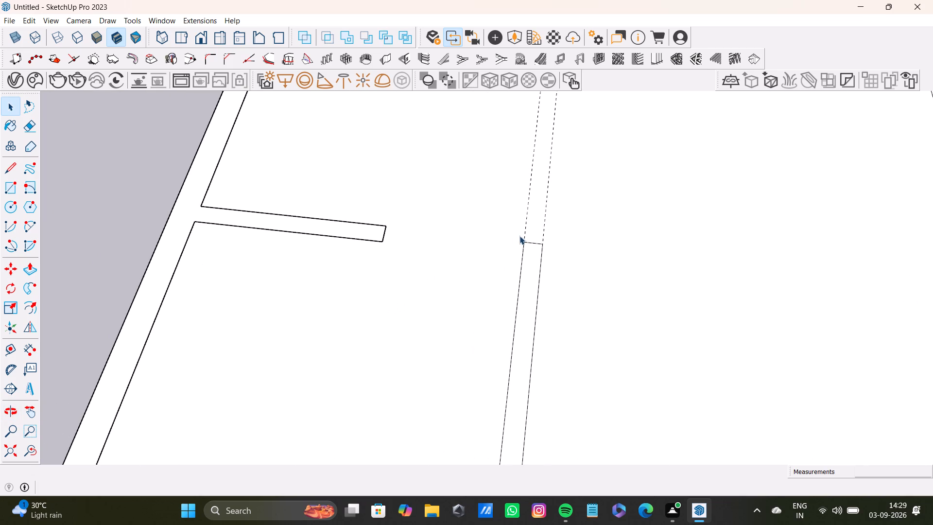
pyautogui.click(7, 167)
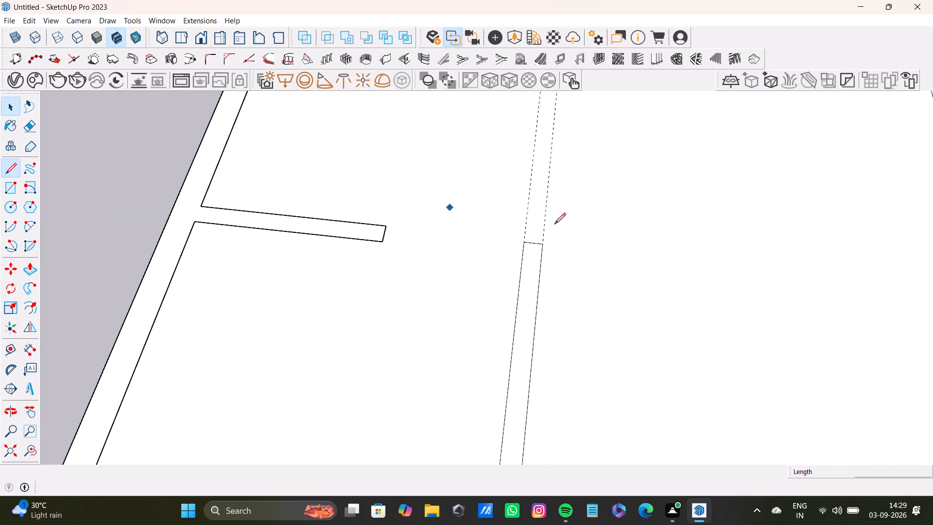
pyautogui.scroll(3, 553, 249)
pyautogui.click(324, 238)
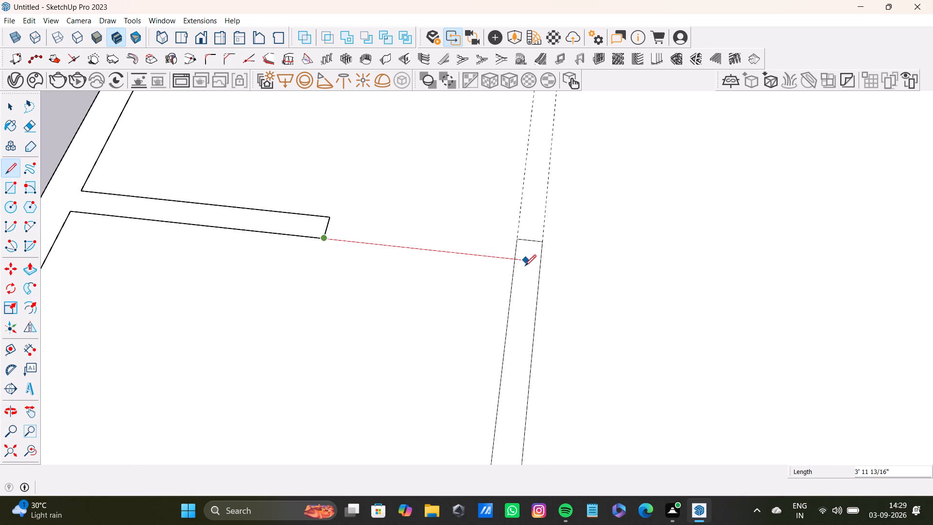
pyautogui.click(517, 263)
pyautogui.click(519, 238)
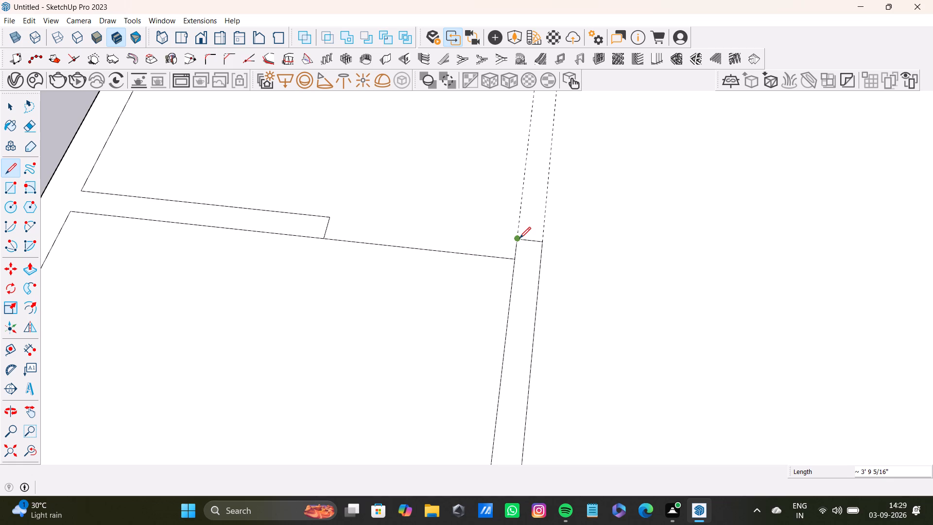
pyautogui.click(473, 232)
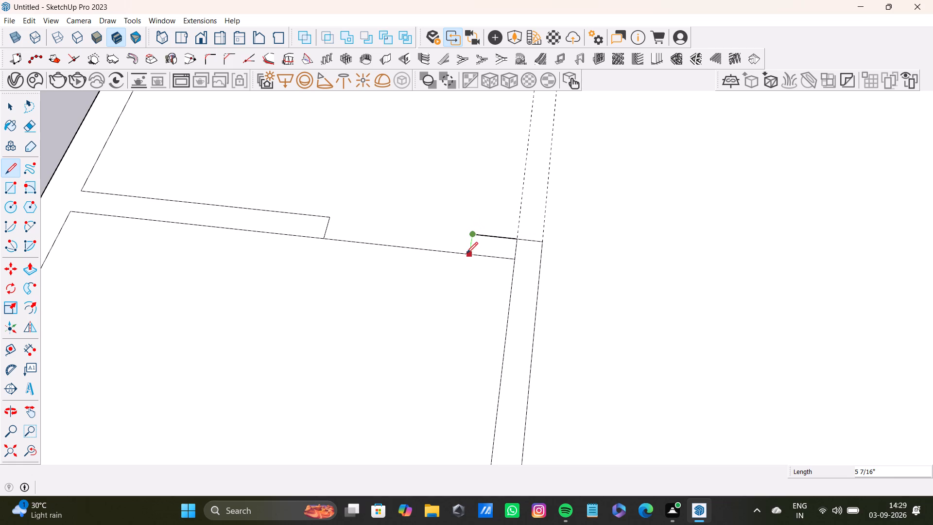
pyautogui.click(466, 253)
pyautogui.press('space')
# Delete the line crossing the doorway opening and the line separating the short stub from the new partition.
pyautogui.click(443, 251)
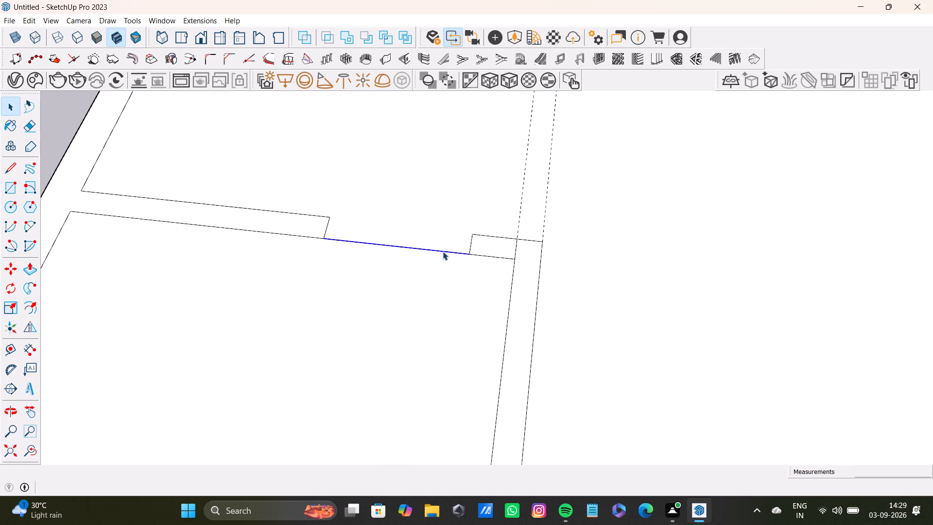
pyautogui.press('F12')
pyautogui.press('Delete')
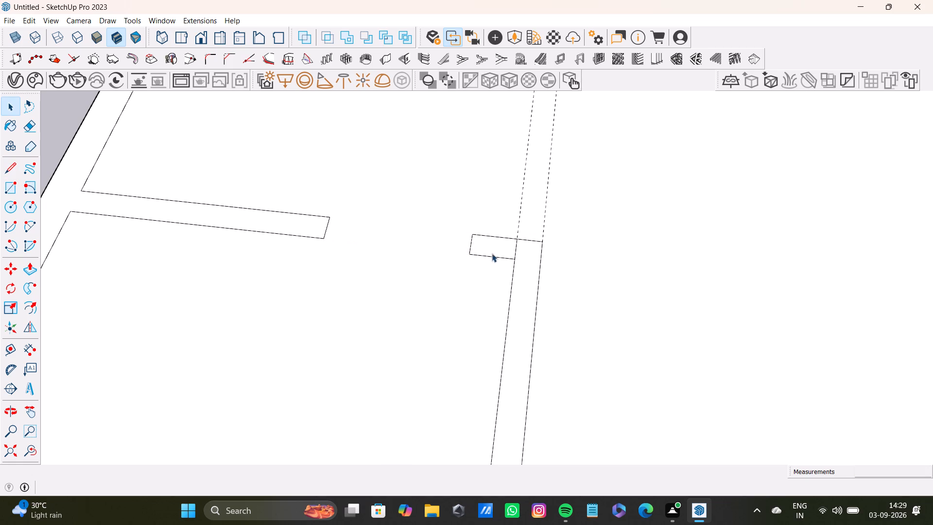
pyautogui.click(515, 248)
pyautogui.press('Delete')
# Delete the short line crossing the front wall's thickness at the new partition's far edge.
pyautogui.scroll(-10, 512, 257)
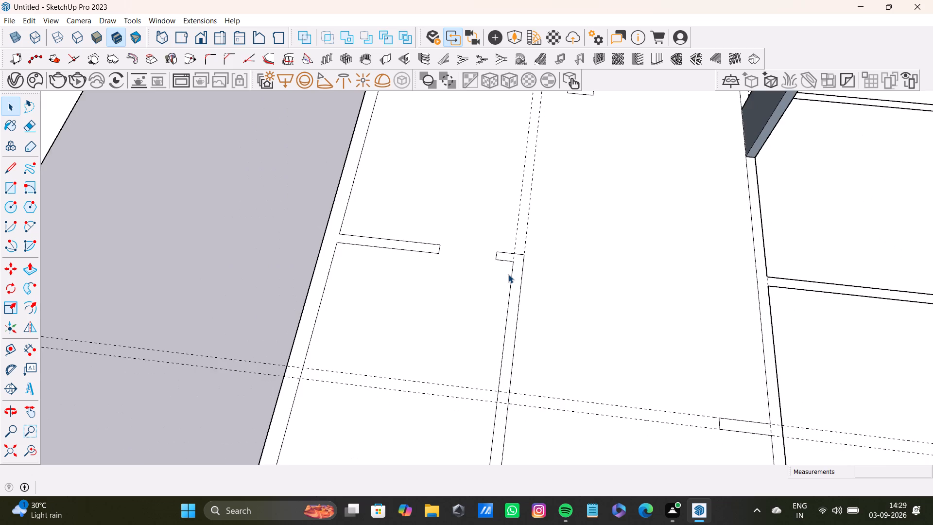
pyautogui.scroll(-8, 508, 274)
pyautogui.keyDown('shift'); pyautogui.moveTo(487, 327); pyautogui.dragTo(487, 251, button='middle'); pyautogui.keyUp('shift')
pyautogui.scroll(13, 497, 306)
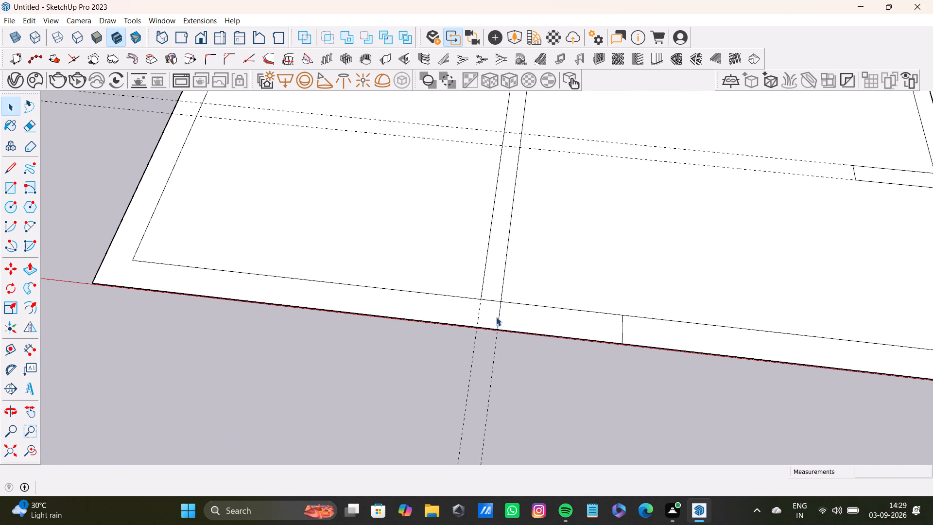
pyautogui.click(500, 317)
pyautogui.press('Delete')
# Delete the line between the new partition and the front wall, and the leftover short line crossing the front wall's thickness.
pyautogui.click(493, 299)
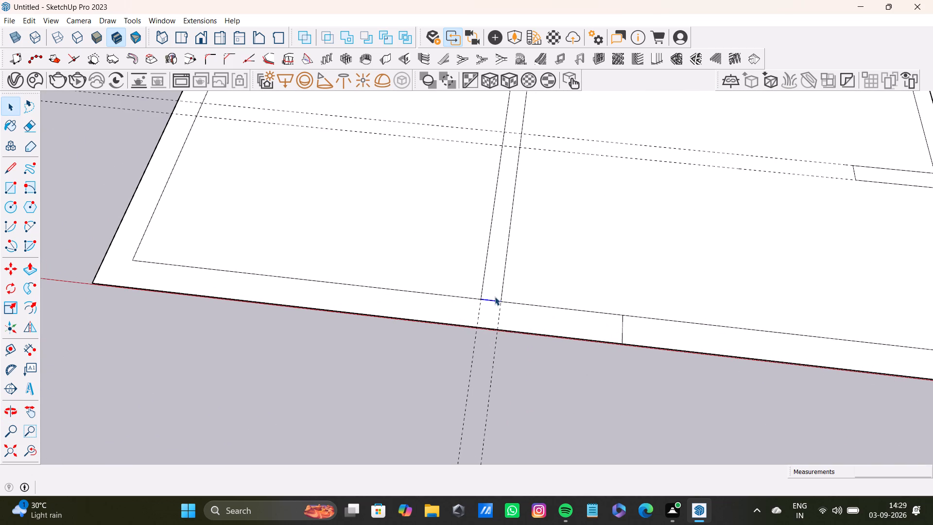
pyautogui.press('Delete')
pyautogui.scroll(-8, 539, 320)
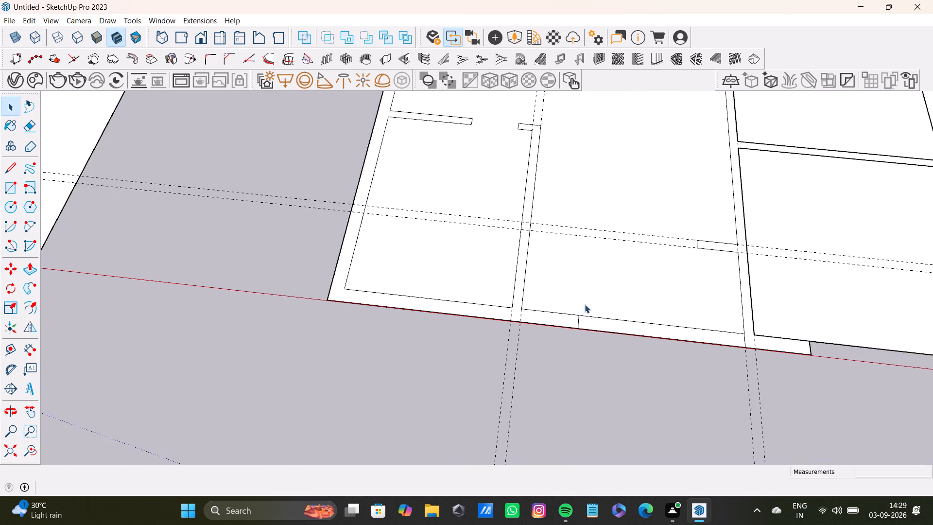
pyautogui.keyDown('shift'); pyautogui.moveTo(587, 294); pyautogui.dragTo(506, 259, button='middle'); pyautogui.keyUp('shift')
pyautogui.scroll(7, 494, 282)
pyautogui.click(497, 293)
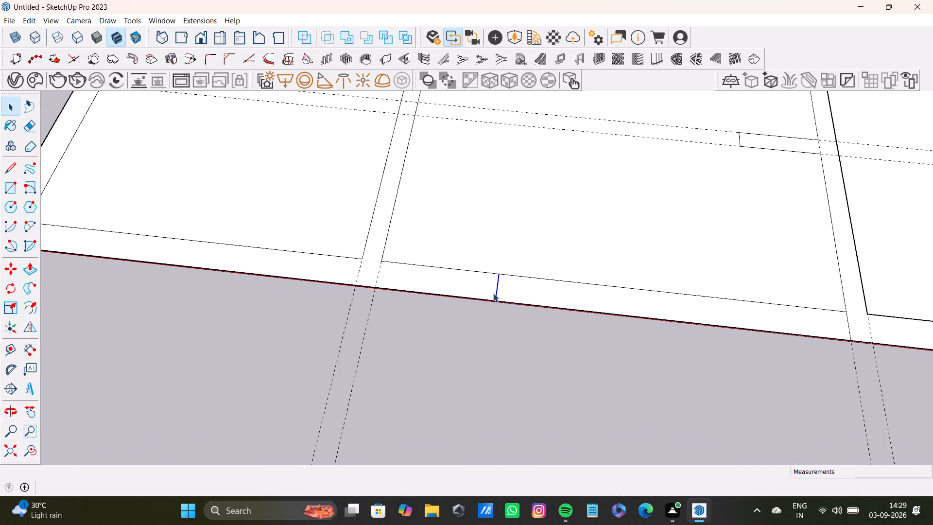
pyautogui.press('Delete')
# Draw a wall stub about 2' 6" long from the new partition between the guides, opposite the existing stub, and delete the line separating them at the partition.
pyautogui.scroll(-4, 509, 283)
pyautogui.scroll(-7, 432, 133)
pyautogui.keyDown('shift'); pyautogui.moveTo(494, 158); pyautogui.dragTo(444, 259, button='middle'); pyautogui.keyUp('shift')
pyautogui.moveTo(446, 270); pyautogui.dragTo(483, 260, button='middle')
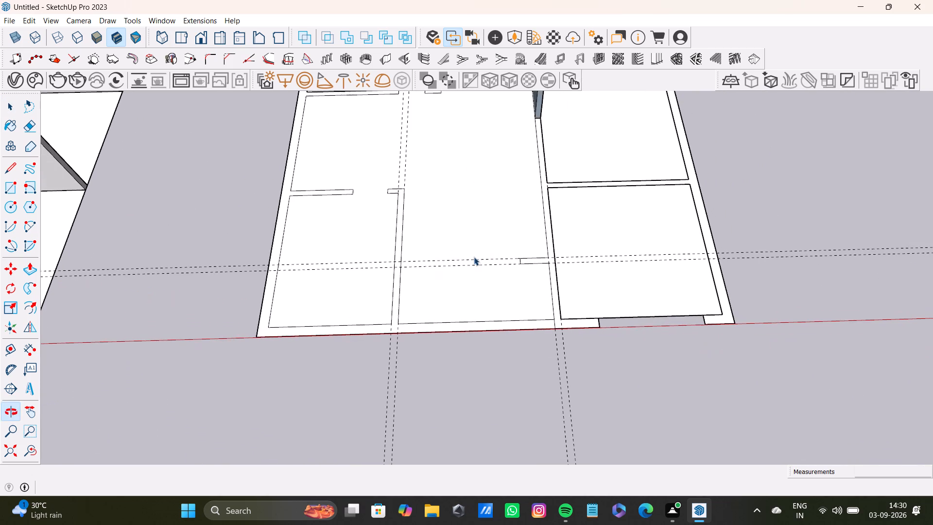
pyautogui.click(0, 173)
pyautogui.click(8, 174)
pyautogui.scroll(8, 387, 322)
pyautogui.keyDown('shift'); pyautogui.moveTo(446, 229); pyautogui.dragTo(424, 342, button='middle'); pyautogui.keyUp('shift')
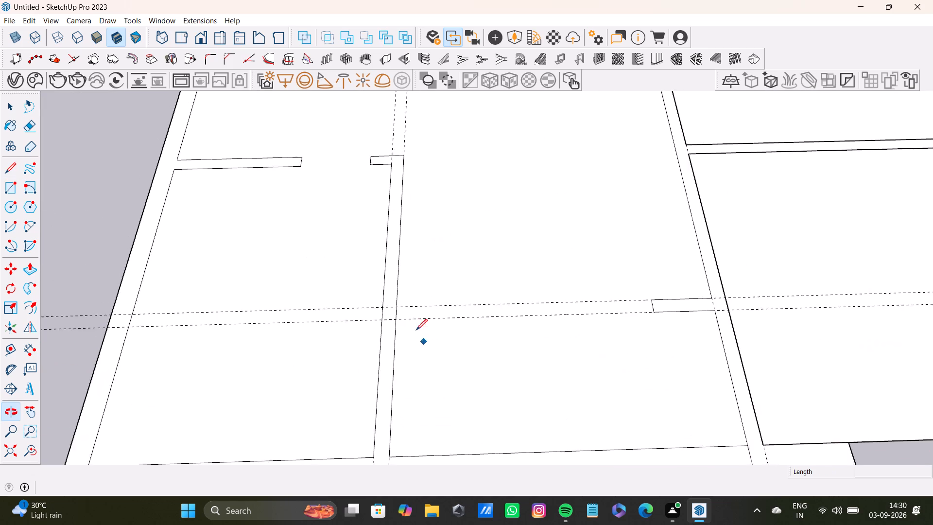
pyautogui.scroll(4, 415, 319)
pyautogui.click(384, 298)
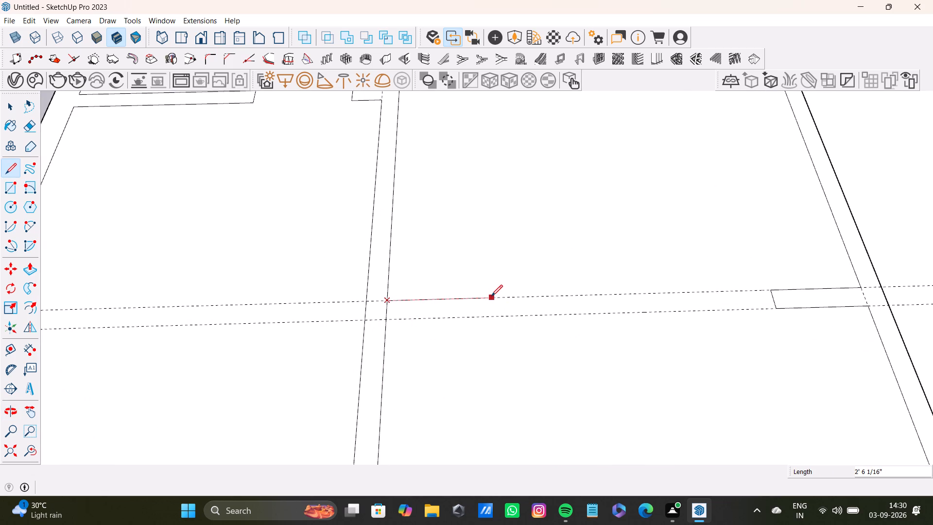
pyautogui.click(494, 296)
pyautogui.click(494, 319)
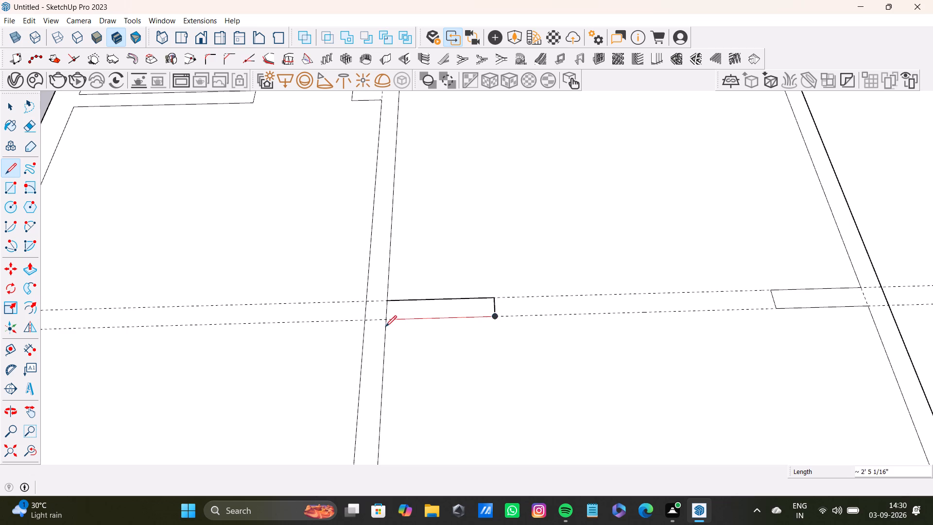
pyautogui.click(383, 321)
pyautogui.press('space')
pyautogui.click(385, 315)
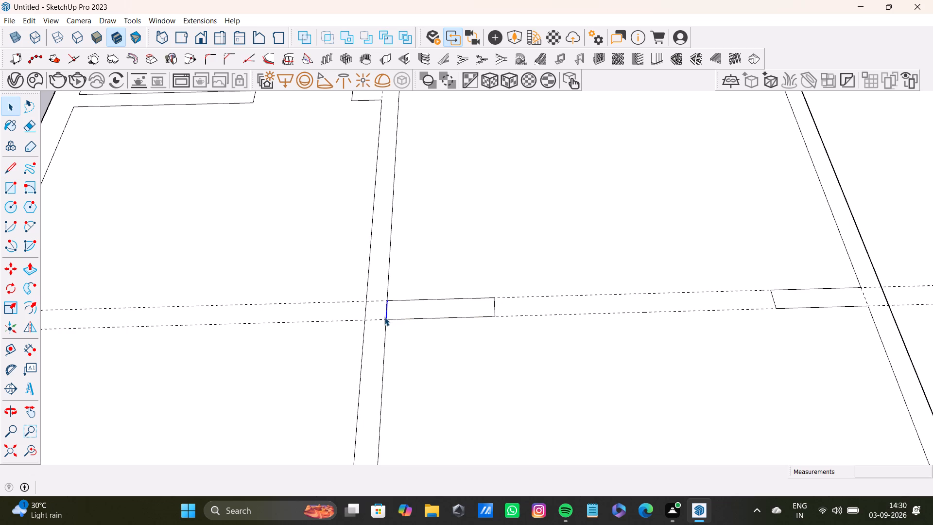
pyautogui.press('Delete')
# Draw a 9" line across the front wall's thickness at the partition's far face to close off the wall outline.
pyautogui.scroll(-8, 409, 304)
pyautogui.moveTo(531, 328); pyautogui.dragTo(433, 299, button='middle')
pyautogui.scroll(8, 555, 280)
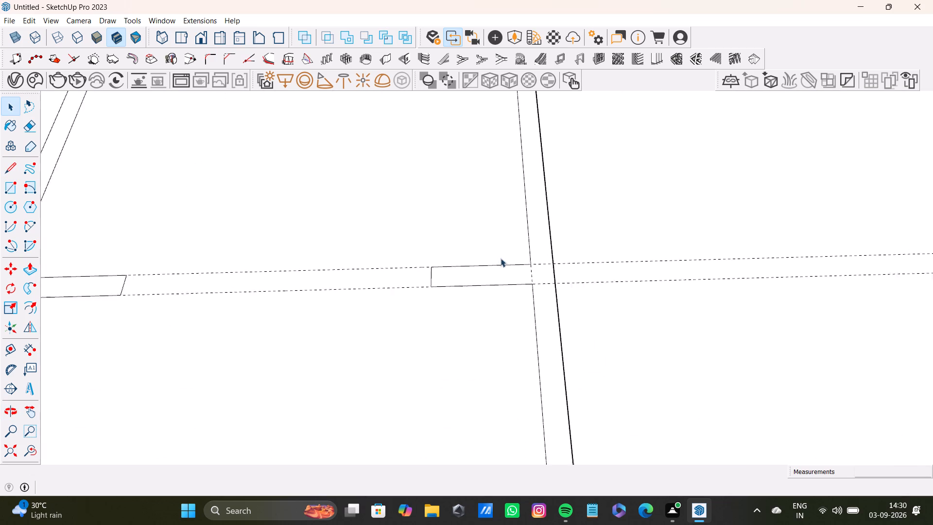
pyautogui.scroll(1, 501, 258)
pyautogui.scroll(-10, 507, 252)
pyautogui.moveTo(687, 293); pyautogui.dragTo(662, 457, button='middle')
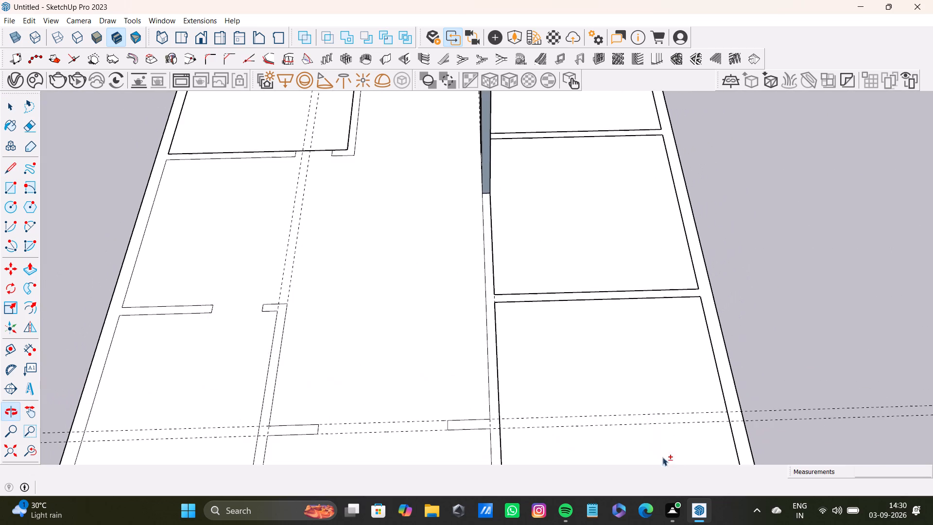
pyautogui.moveTo(662, 457); pyautogui.dragTo(658, 461, button='middle')
pyautogui.scroll(-4, 548, 344)
pyautogui.scroll(4, 543, 254)
pyautogui.moveTo(527, 230); pyautogui.dragTo(432, 265, button='middle')
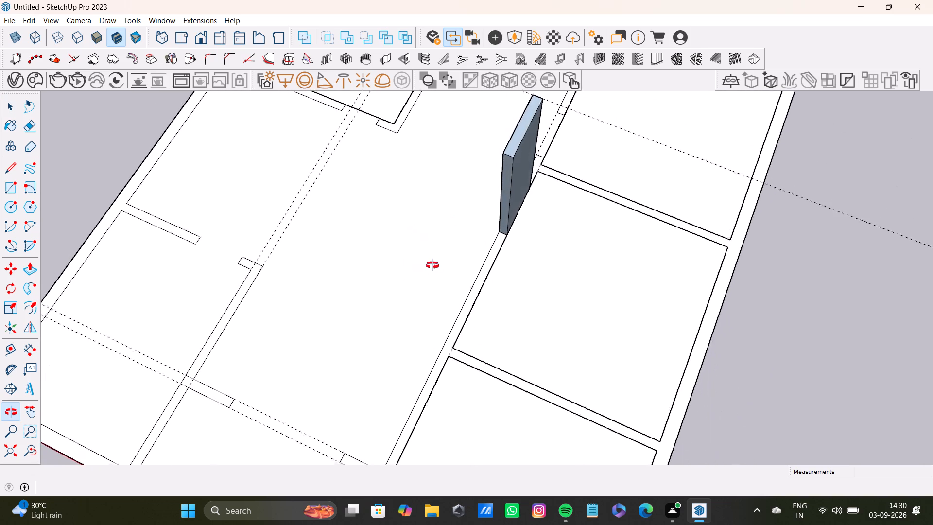
pyautogui.moveTo(432, 265); pyautogui.dragTo(584, 175, button='middle')
pyautogui.keyDown('shift'); pyautogui.scroll(-5, 536, 306); pyautogui.keyUp('shift')
pyautogui.keyDown('shift'); pyautogui.moveTo(536, 325); pyautogui.dragTo(531, 198, button='middle'); pyautogui.keyUp('shift')
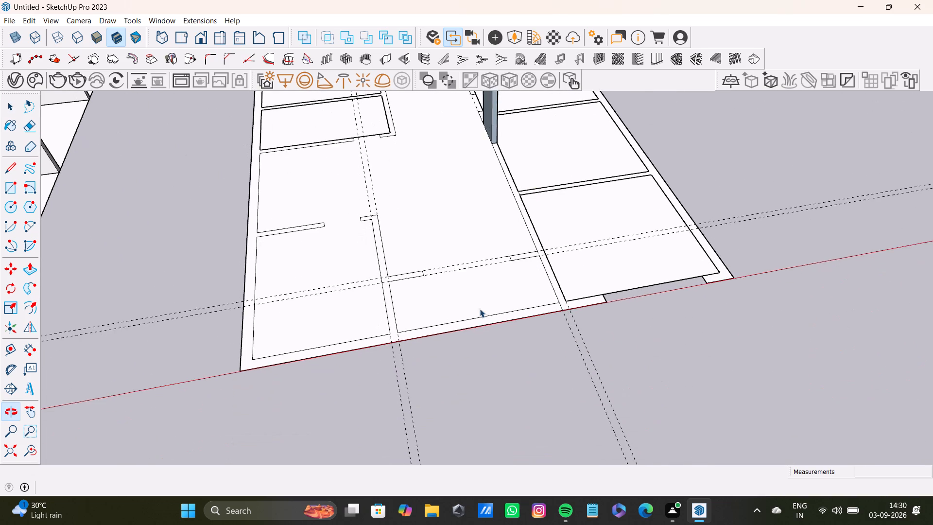
pyautogui.scroll(4, 443, 322)
pyautogui.moveTo(423, 331); pyautogui.dragTo(394, 327, button='middle')
pyautogui.click(14, 174)
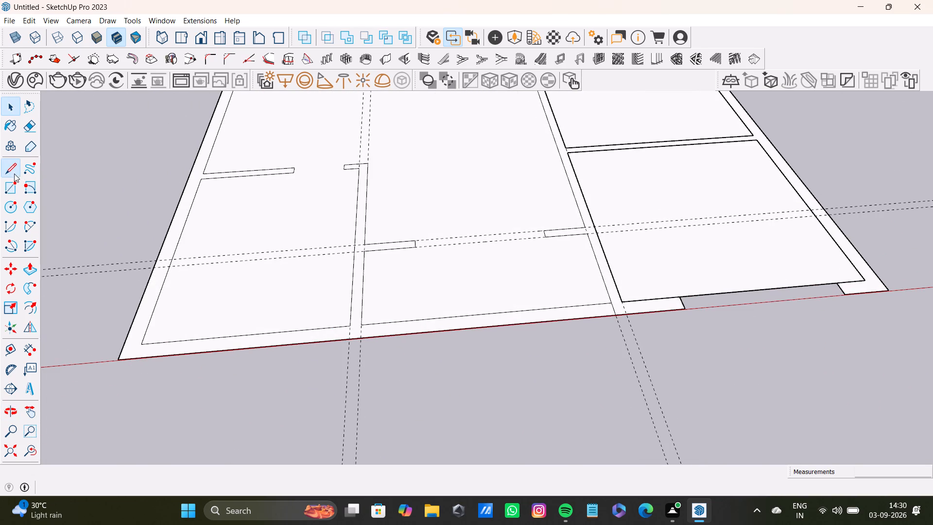
pyautogui.scroll(6, 408, 338)
pyautogui.click(338, 312)
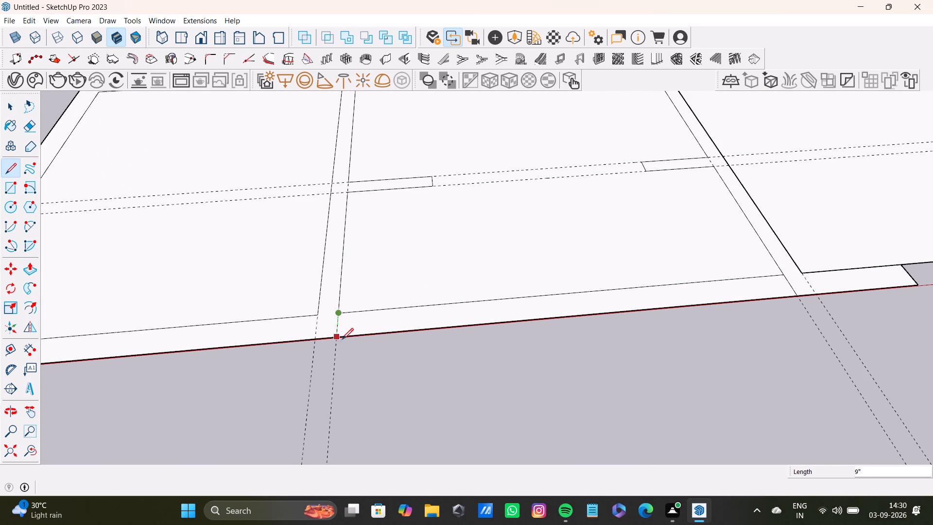
pyautogui.click(341, 339)
pyautogui.press('space')
# Check the extents of the front entrance strip, the connected wall face and the floor face by selecting each.
pyautogui.scroll(-5, 695, 333)
pyautogui.moveTo(769, 324); pyautogui.dragTo(732, 331, button='middle')
pyautogui.click(613, 334)
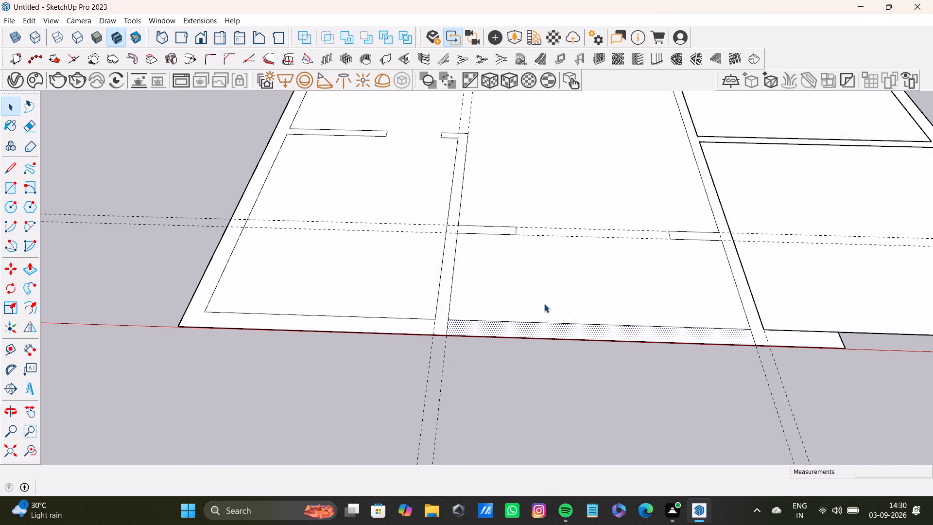
pyautogui.click(444, 303)
pyautogui.scroll(-5, 467, 267)
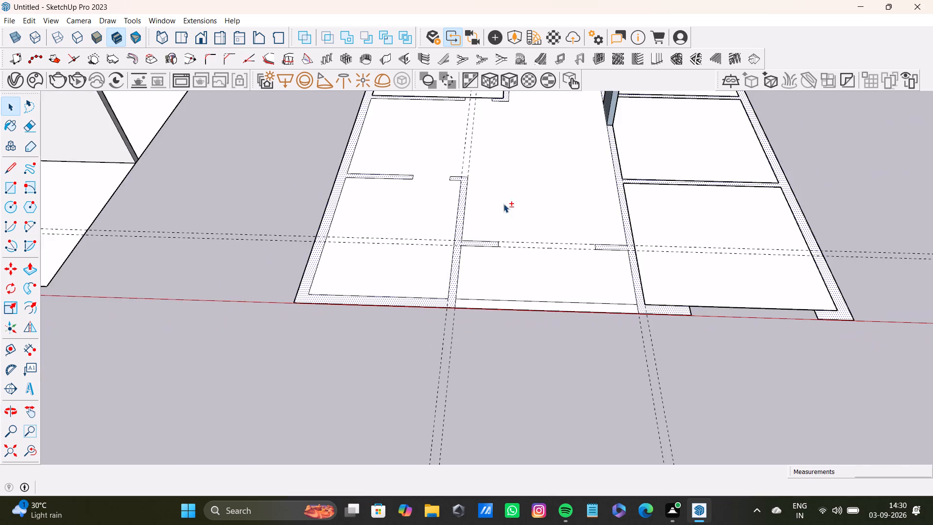
pyautogui.keyDown('shift'); pyautogui.moveTo(503, 204); pyautogui.dragTo(494, 346, button='middle'); pyautogui.keyUp('shift')
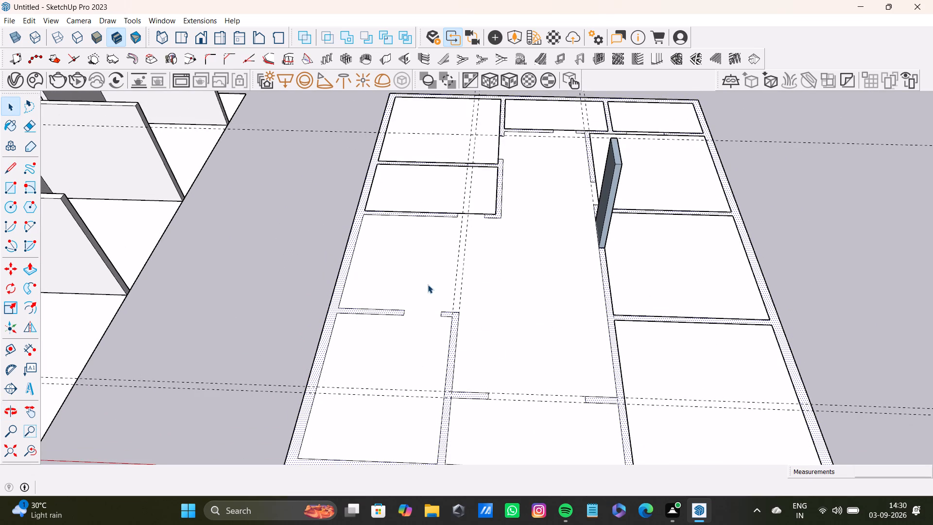
pyautogui.scroll(-3, 438, 333)
pyautogui.click(439, 340)
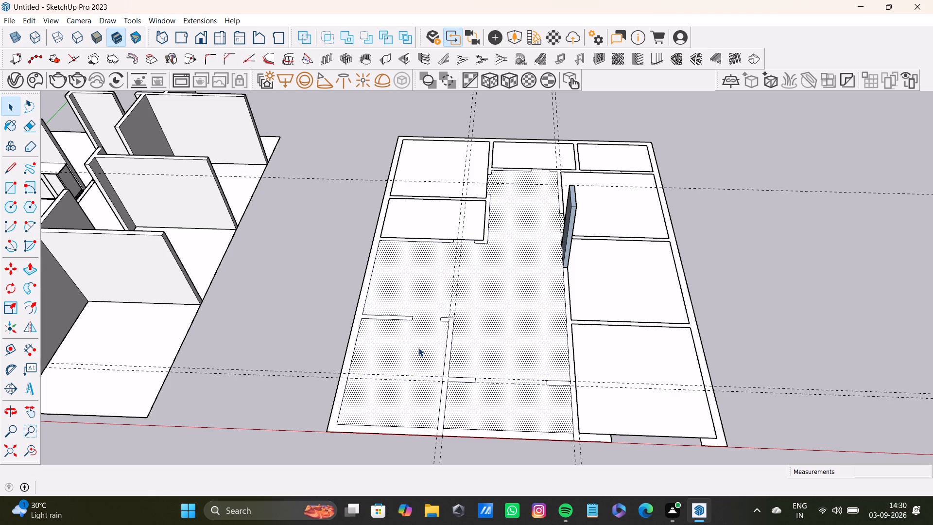
pyautogui.scroll(-4, 418, 348)
pyautogui.keyDown('shift'); pyautogui.moveTo(424, 349); pyautogui.dragTo(443, 285, button='middle'); pyautogui.keyUp('shift')
pyautogui.click(750, 227)
# Draw a 12' by 9' rectangle over the front corner room's floor and make it a group.
pyautogui.scroll(5, 405, 325)
pyautogui.moveTo(414, 314); pyautogui.dragTo(453, 385, button='middle')
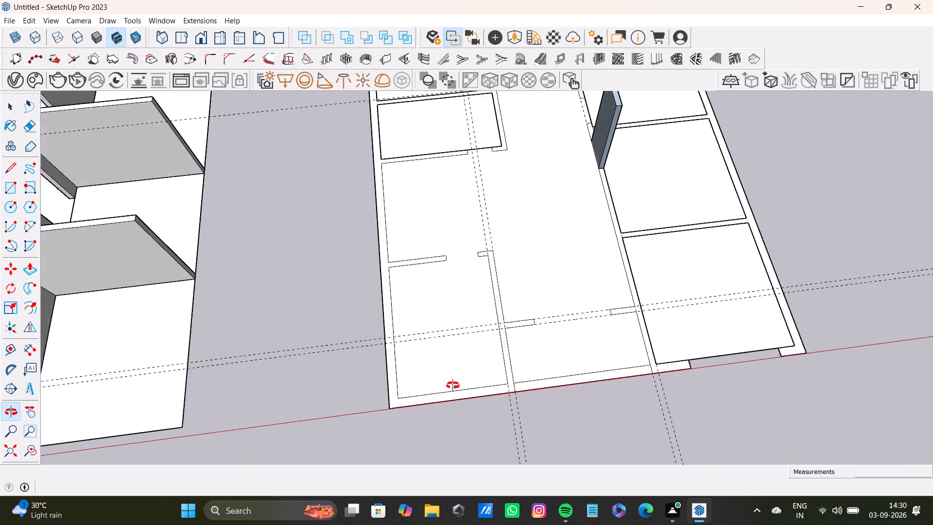
pyautogui.moveTo(453, 385); pyautogui.dragTo(417, 385, button='middle')
pyautogui.click(9, 191)
pyautogui.scroll(6, 366, 240)
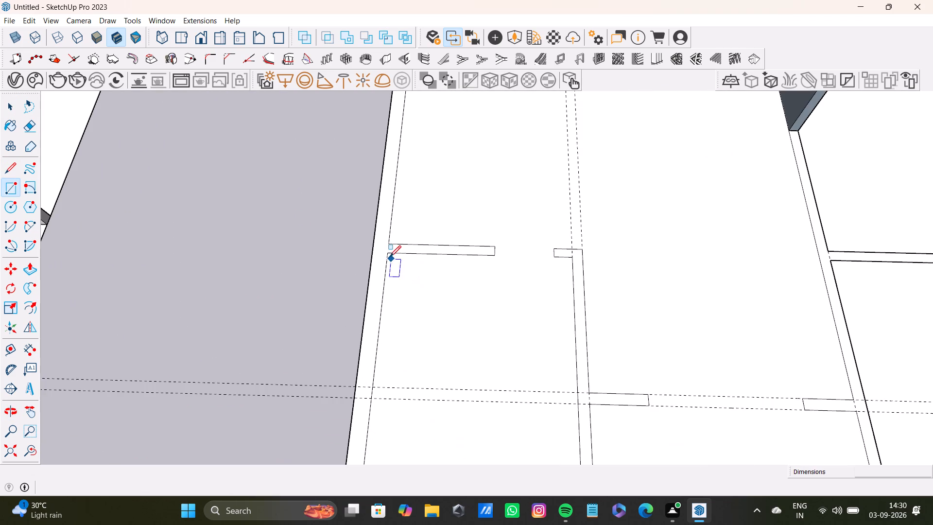
pyautogui.click(389, 255)
pyautogui.scroll(-2, 499, 367)
pyautogui.keyDown('shift'); pyautogui.moveTo(498, 373); pyautogui.dragTo(477, 280, button='middle'); pyautogui.keyUp('shift')
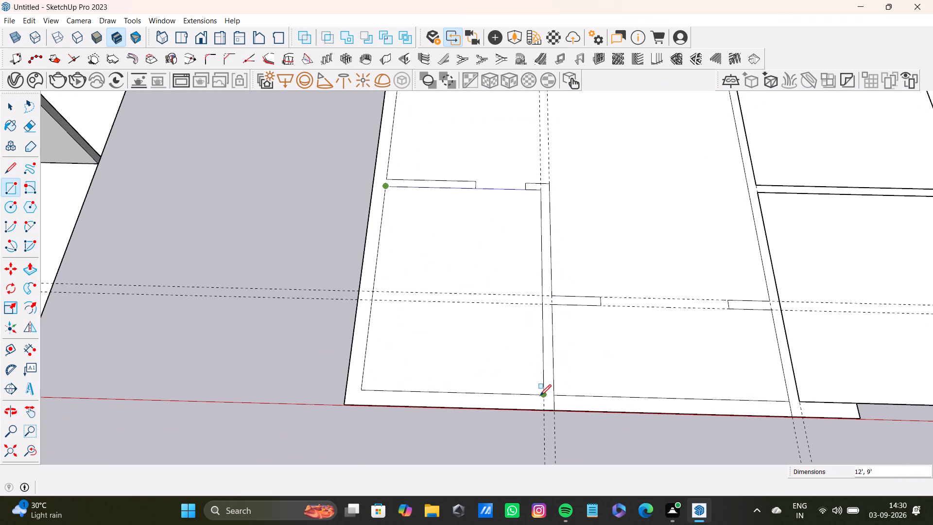
pyautogui.click(540, 396)
pyautogui.press('space')
pyautogui.click(490, 338)
pyautogui.doubleClick(490, 338)
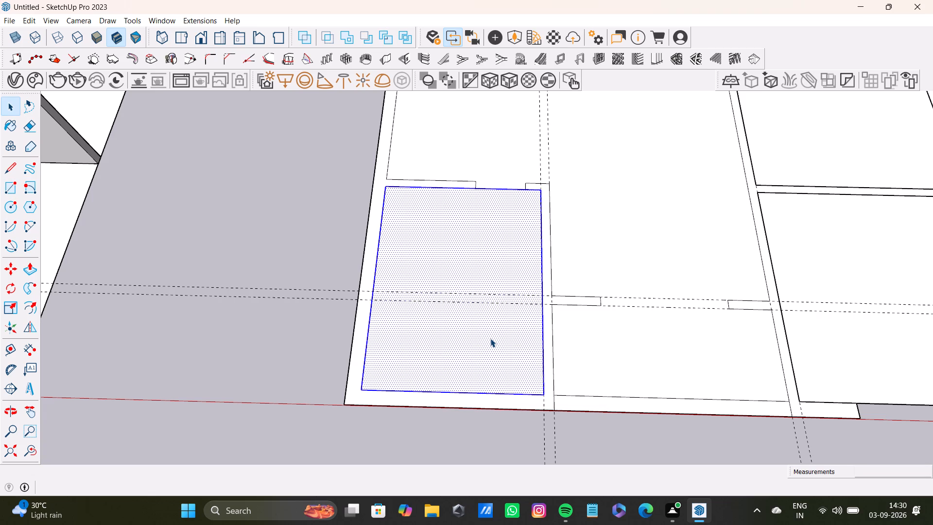
pyautogui.rightClick(490, 338)
pyautogui.rightClick(490, 338)
pyautogui.click(534, 215)
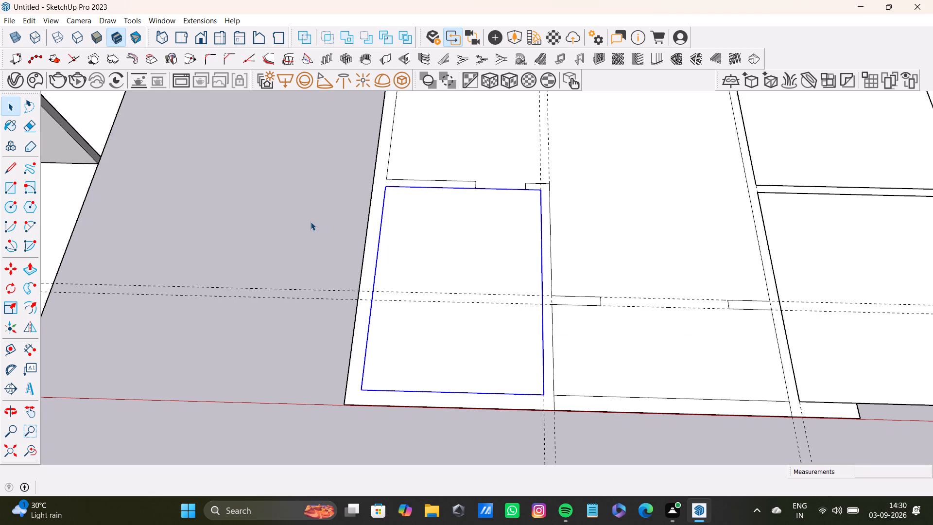
# Push/pull the plan's connected wall face up 10'.
pyautogui.click(309, 222)
pyautogui.click(371, 287)
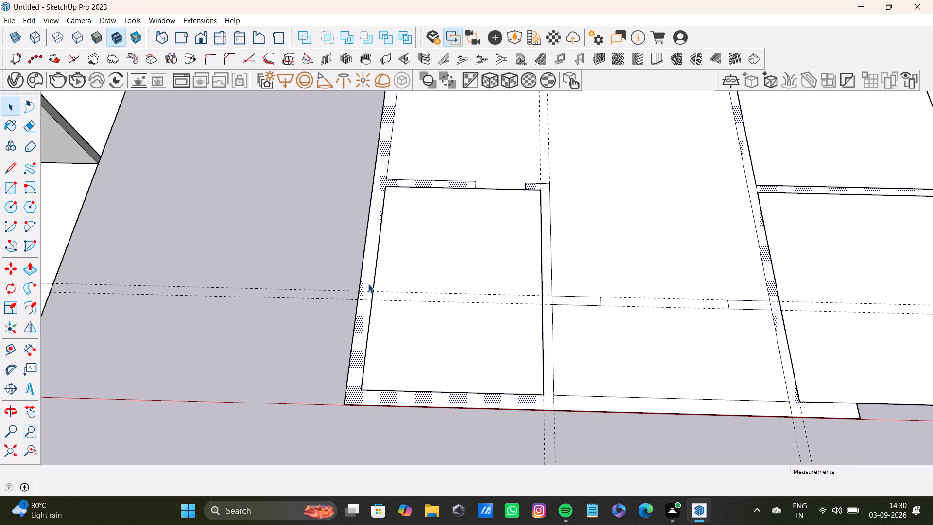
pyautogui.scroll(5, 580, 312)
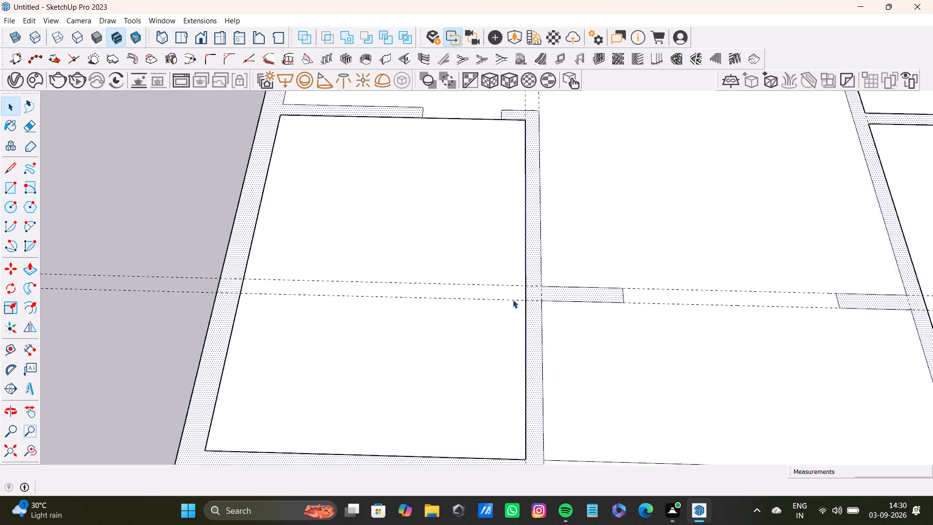
pyautogui.scroll(5, 513, 299)
pyautogui.scroll(-15, 520, 314)
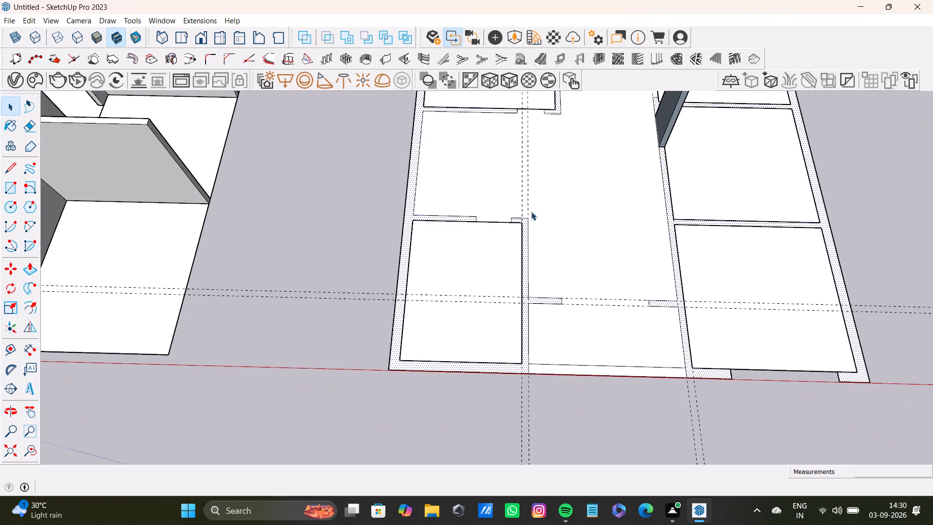
pyautogui.scroll(-8, 525, 186)
pyautogui.keyDown('shift'); pyautogui.moveTo(527, 192); pyautogui.dragTo(452, 273, button='middle'); pyautogui.keyUp('shift')
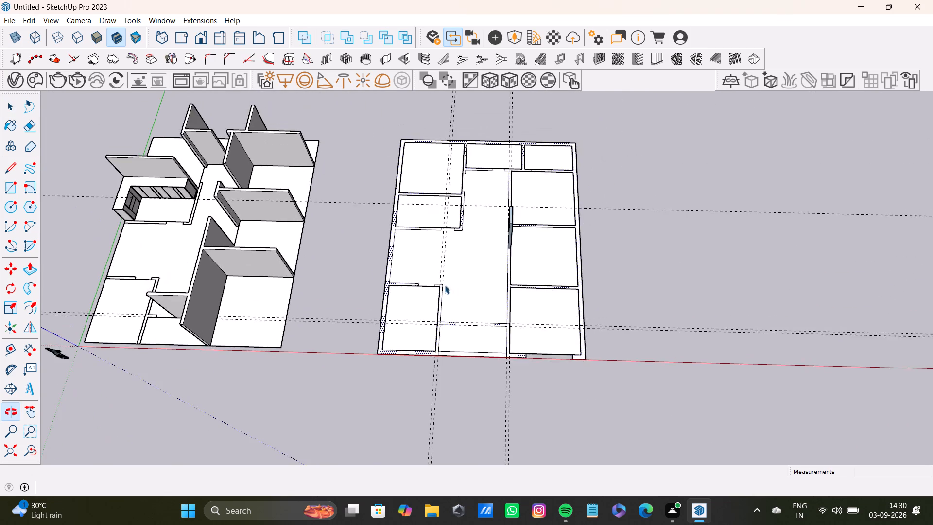
pyautogui.scroll(4, 445, 296)
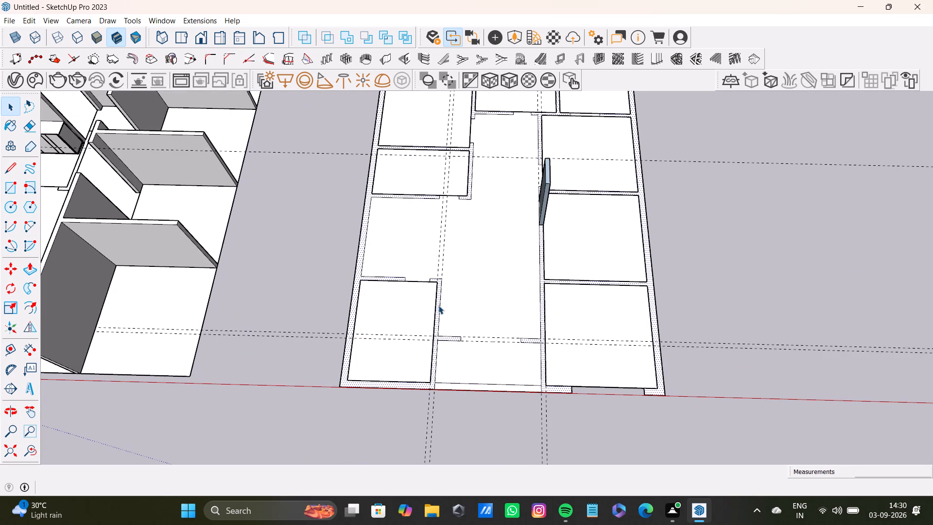
pyautogui.scroll(8, 436, 308)
pyautogui.click(439, 309)
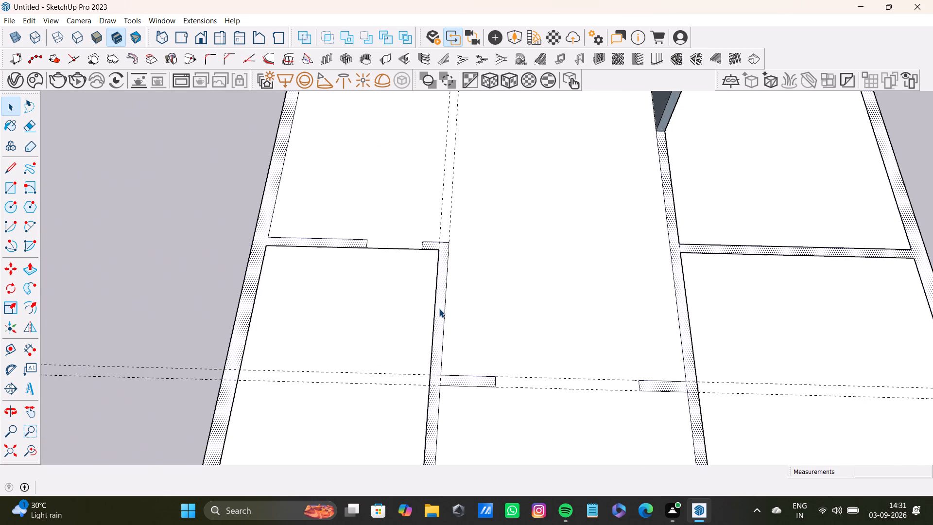
pyautogui.press('p')
pyautogui.moveTo(439, 309); pyautogui.dragTo(412, 192)
pyautogui.write("10'")
pyautogui.press('Return')
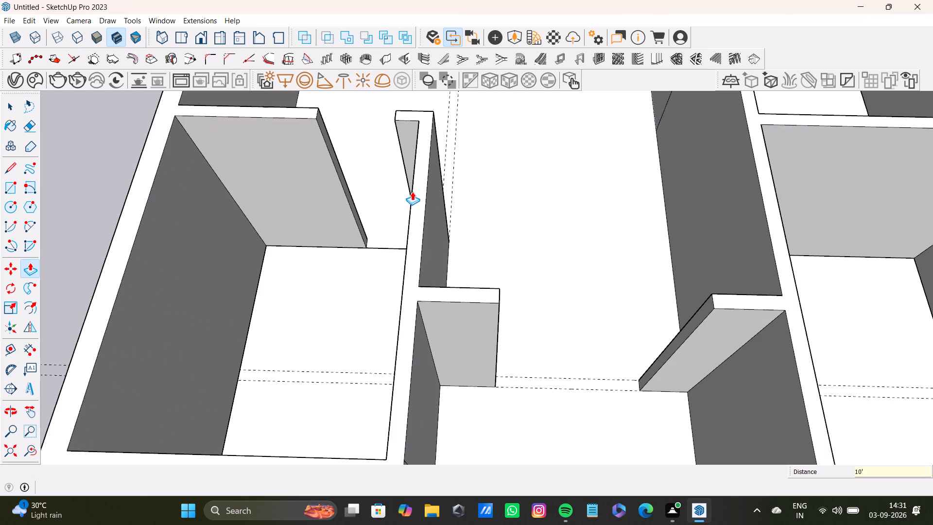
# Examine the raised walls, doorway openings and stubs around the corner room and entrance from several angles.
pyautogui.scroll(-7, 468, 245)
pyautogui.moveTo(508, 321); pyautogui.dragTo(518, 321, button='middle')
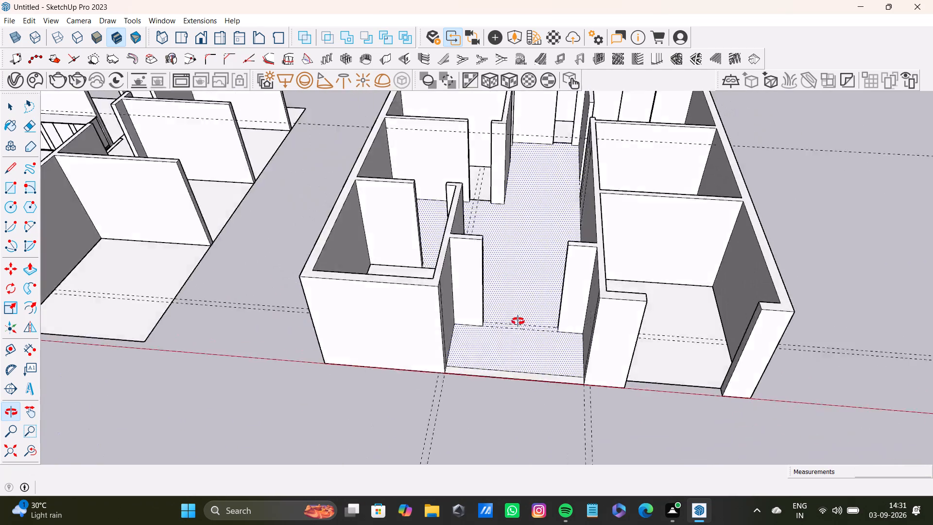
pyautogui.moveTo(518, 321); pyautogui.dragTo(242, 329, button='middle')
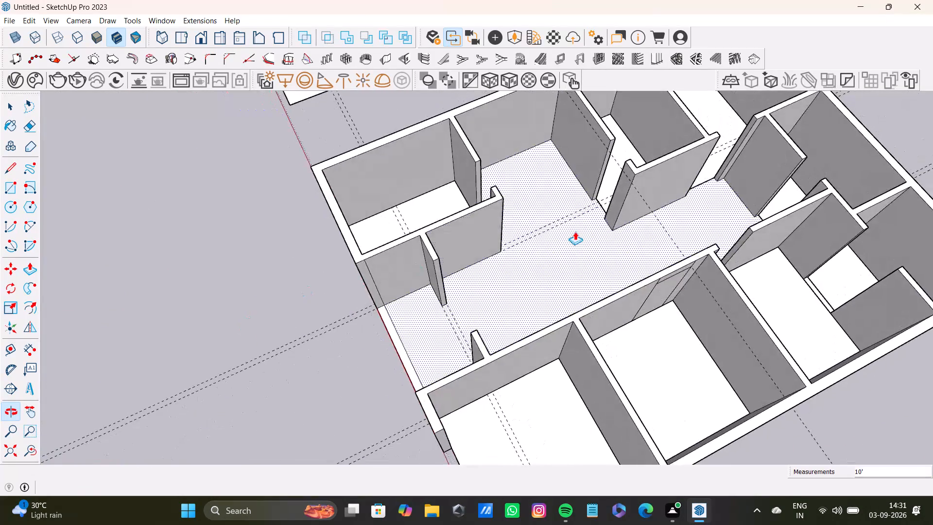
pyautogui.scroll(4, 574, 232)
pyautogui.moveTo(566, 226); pyautogui.dragTo(318, 242, button='middle')
pyautogui.scroll(4, 553, 168)
pyautogui.keyDown('shift'); pyautogui.moveTo(608, 199); pyautogui.dragTo(627, 222, button='middle'); pyautogui.keyUp('shift')
pyautogui.moveTo(677, 267); pyautogui.dragTo(462, 231, button='middle')
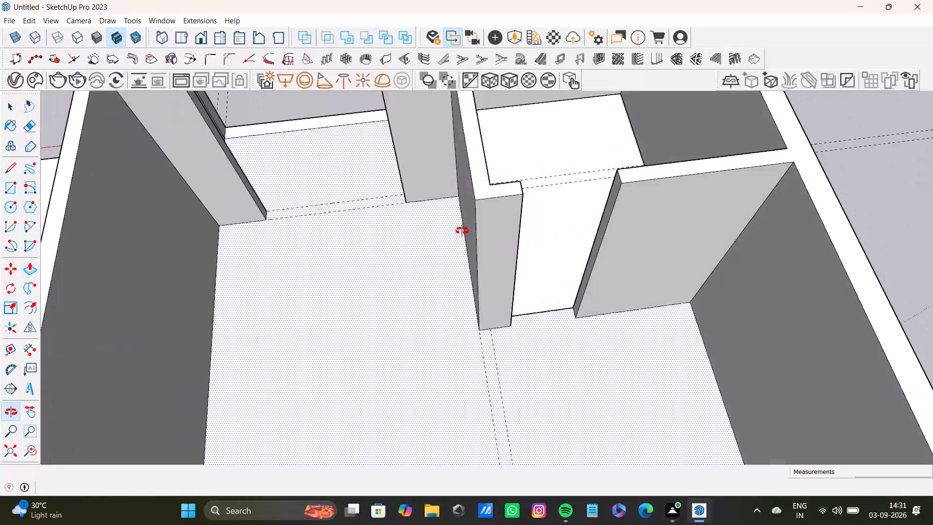
pyautogui.moveTo(462, 231); pyautogui.dragTo(820, 248, button='middle')
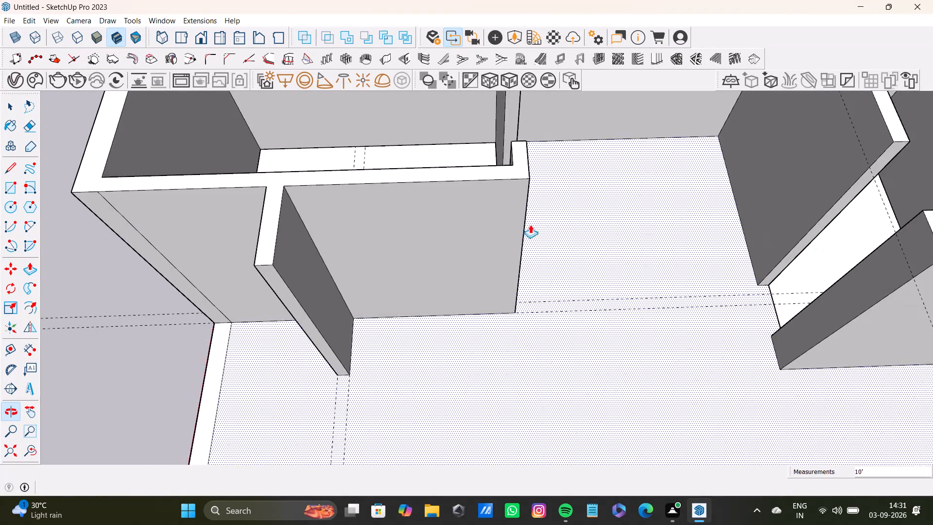
# Delete the two wall faces filling the doorway in the long corridor wall so the opening passes through.
pyautogui.scroll(-8, 496, 239)
pyautogui.moveTo(512, 253); pyautogui.dragTo(791, 249, button='middle')
pyautogui.scroll(3, 377, 247)
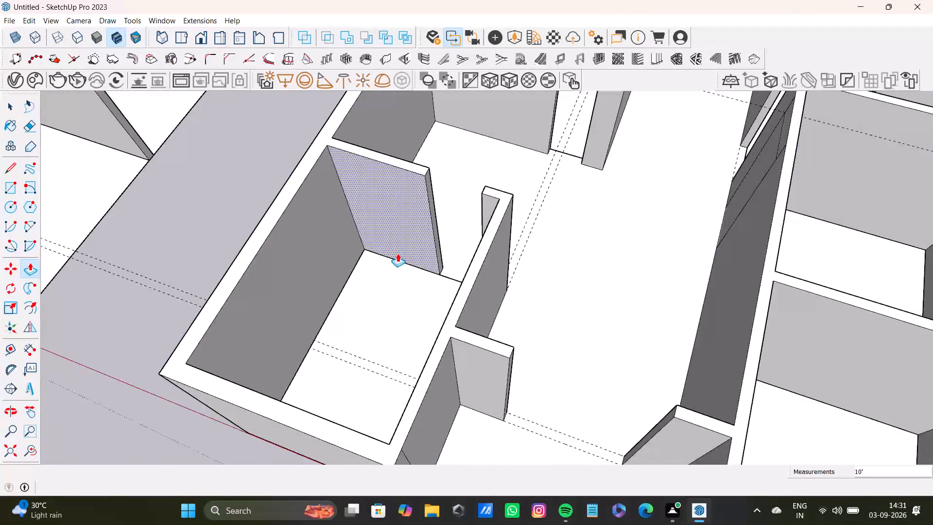
pyautogui.moveTo(397, 253); pyautogui.dragTo(447, 216, button='middle')
pyautogui.scroll(-4, 449, 219)
pyautogui.keyDown('shift'); pyautogui.moveTo(492, 188); pyautogui.dragTo(484, 239, button='middle'); pyautogui.keyUp('shift')
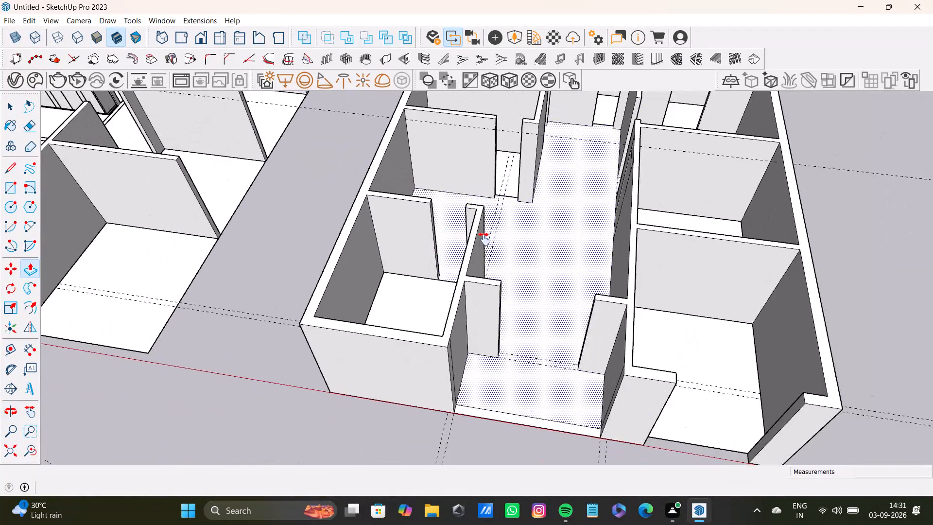
pyautogui.keyDown('shift'); pyautogui.moveTo(484, 239); pyautogui.dragTo(475, 300, button='middle'); pyautogui.keyUp('shift')
pyautogui.scroll(1, 540, 294)
pyautogui.moveTo(540, 294); pyautogui.dragTo(676, 279, button='middle')
pyautogui.scroll(4, 619, 231)
pyautogui.press('space')
pyautogui.click(628, 218)
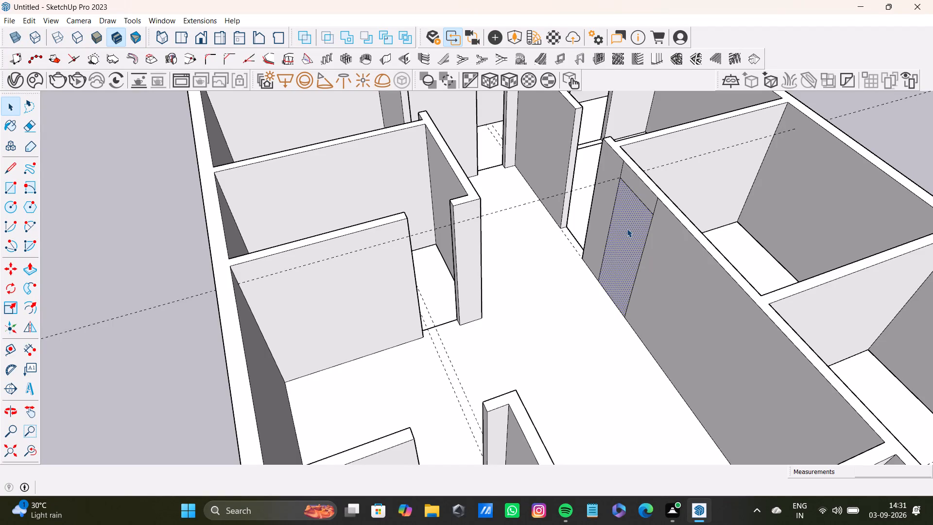
pyautogui.press('Delete')
pyautogui.click(639, 230)
pyautogui.press('Delete')
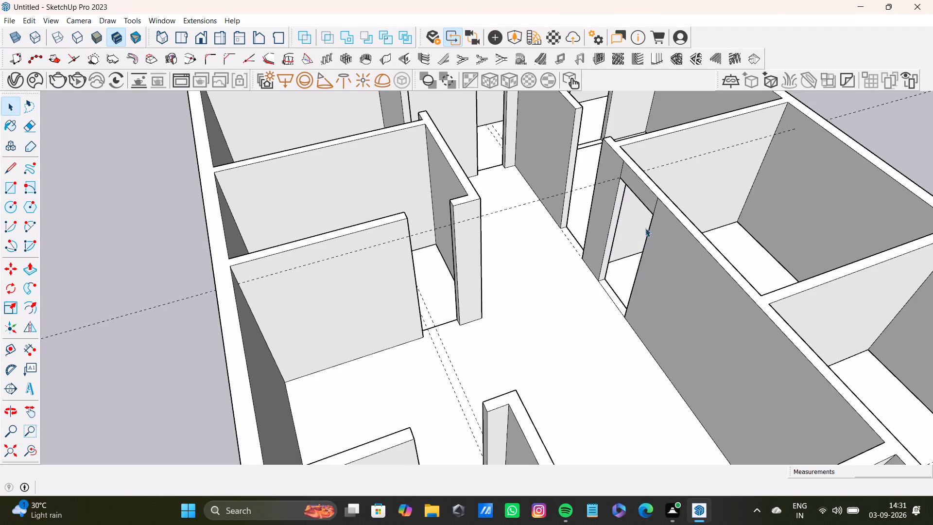
# Delete the leftover vertical edges above that doorway on both the room side and the corridor side of the wall.
pyautogui.moveTo(651, 223); pyautogui.dragTo(387, 210, button='middle')
pyautogui.scroll(4, 599, 272)
pyautogui.moveTo(593, 279); pyautogui.dragTo(479, 264, button='middle')
pyautogui.scroll(4, 480, 250)
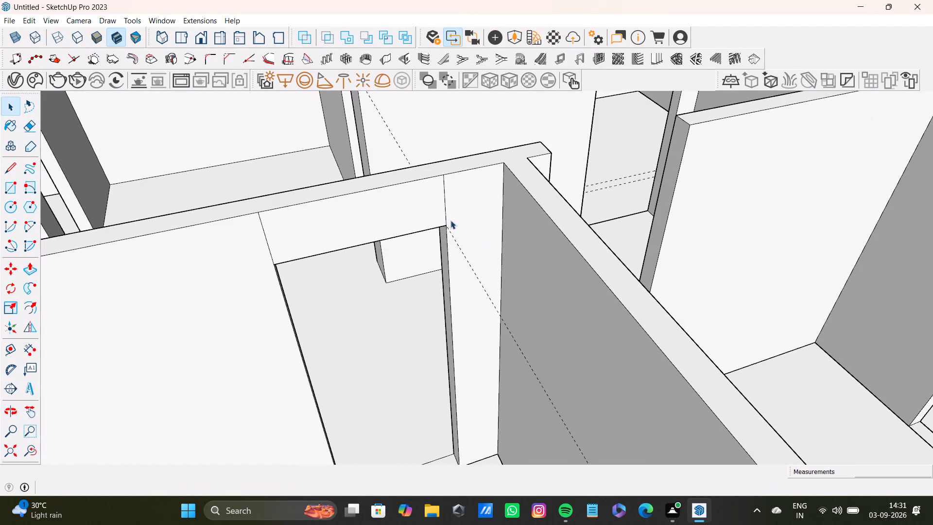
pyautogui.click(444, 216)
pyautogui.press('Delete')
pyautogui.click(270, 252)
pyautogui.press('Delete')
pyautogui.scroll(-2, 305, 262)
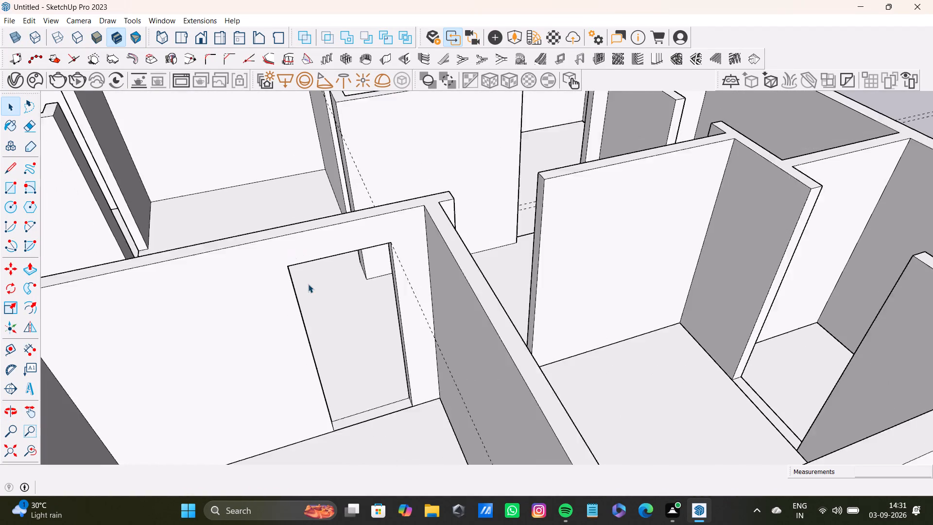
pyautogui.scroll(-5, 308, 284)
pyautogui.moveTo(310, 303); pyautogui.dragTo(693, 279, button='middle')
pyautogui.click(615, 227)
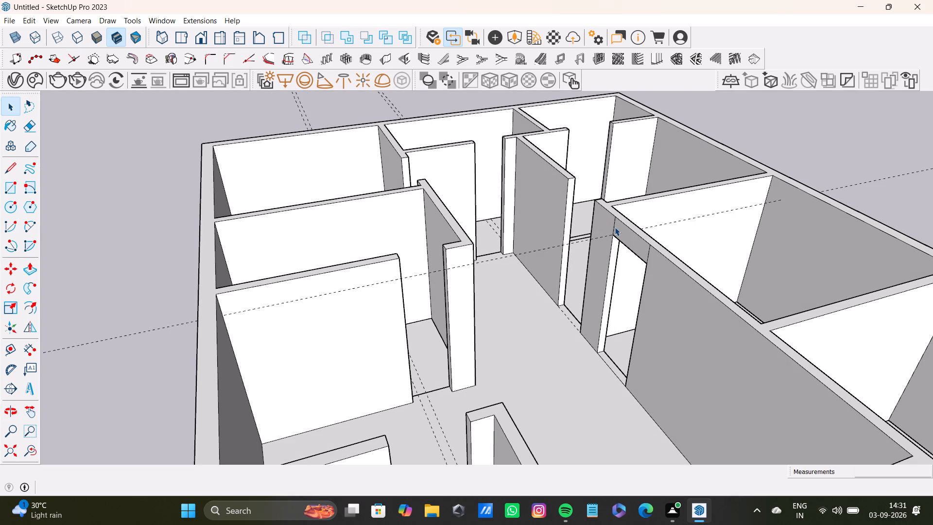
pyautogui.press('Delete')
pyautogui.click(649, 255)
pyautogui.press('Delete')
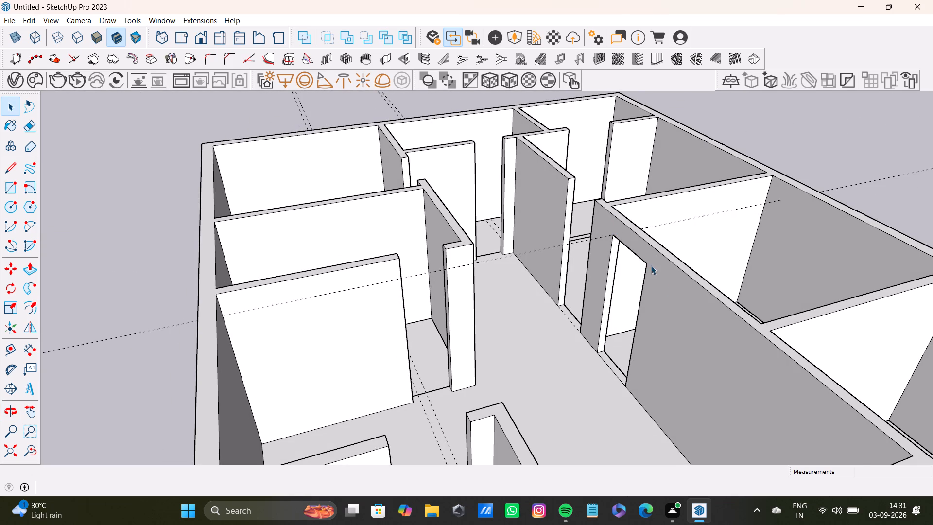
# Place a guide 1'2" below the top edge on the wall end beside the neighbouring doorway gap in the corridor wall.
pyautogui.scroll(-4, 651, 268)
pyautogui.moveTo(657, 277); pyautogui.dragTo(383, 325, button='middle')
pyautogui.scroll(3, 641, 347)
pyautogui.moveTo(606, 340); pyautogui.dragTo(535, 355, button='middle')
pyautogui.scroll(3, 499, 335)
pyautogui.keyDown('shift'); pyautogui.moveTo(523, 325); pyautogui.dragTo(605, 316, button='middle'); pyautogui.keyUp('shift')
pyautogui.scroll(3, 584, 319)
pyautogui.moveTo(588, 319); pyautogui.dragTo(675, 304, button='middle')
pyautogui.scroll(6, 626, 192)
pyautogui.click(671, 179)
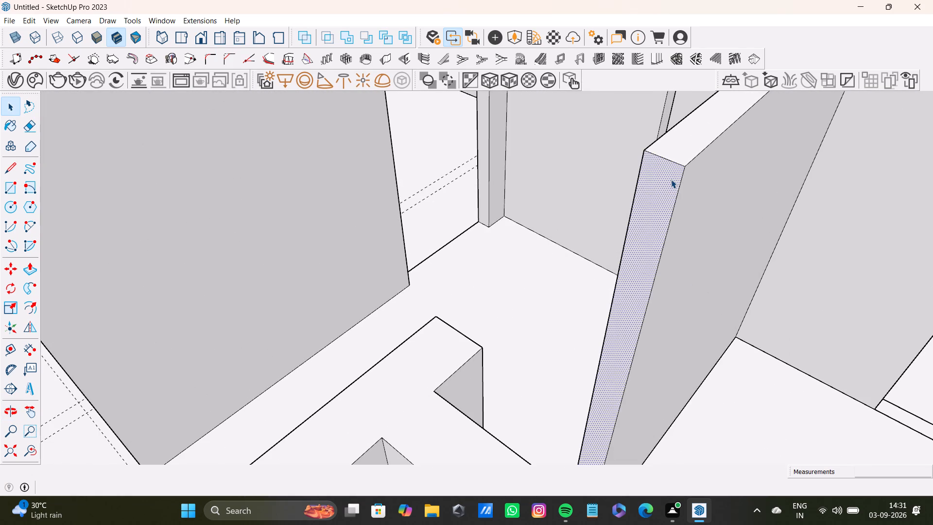
pyautogui.press('t')
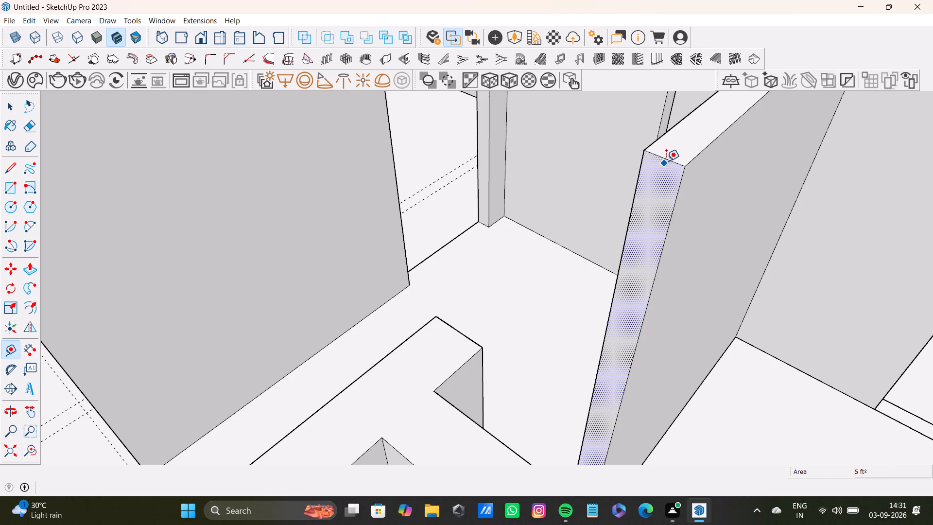
pyautogui.click(667, 159)
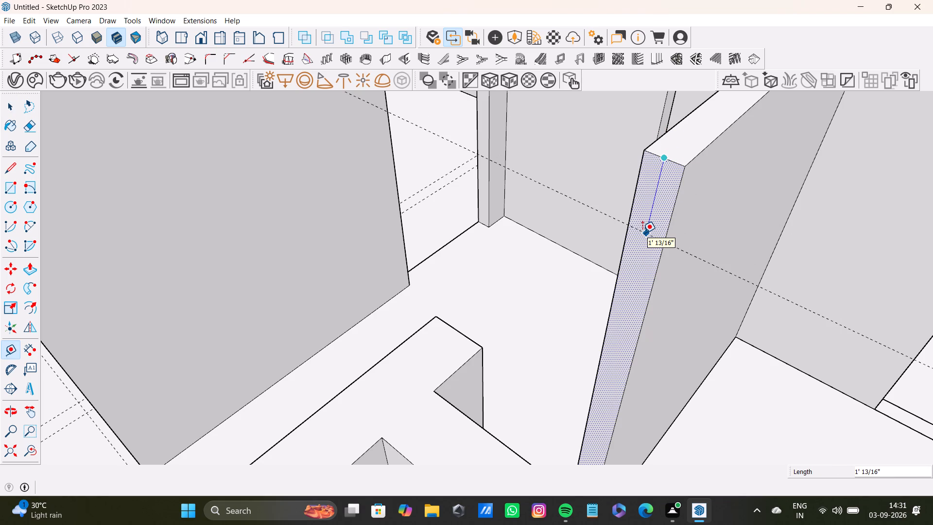
pyautogui.write("1'2")
pyautogui.hotkey('shift', '"')
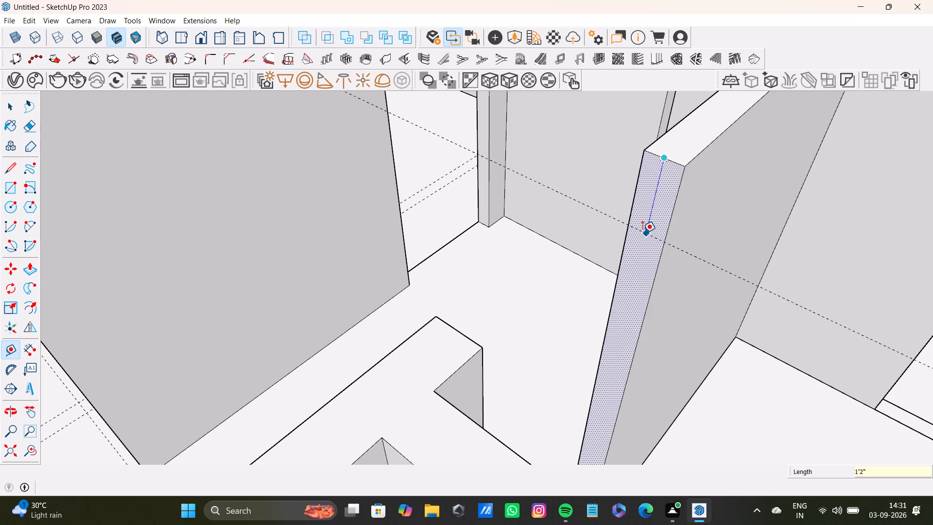
pyautogui.press('Return')
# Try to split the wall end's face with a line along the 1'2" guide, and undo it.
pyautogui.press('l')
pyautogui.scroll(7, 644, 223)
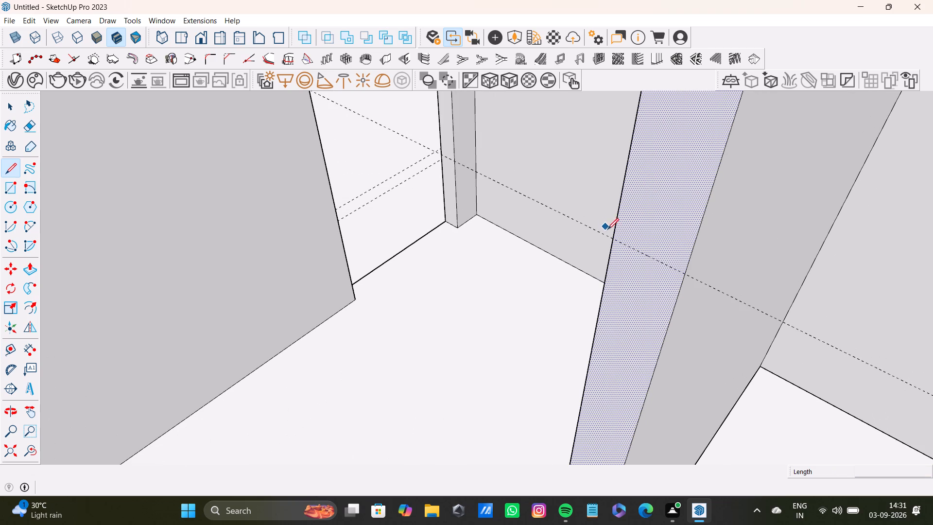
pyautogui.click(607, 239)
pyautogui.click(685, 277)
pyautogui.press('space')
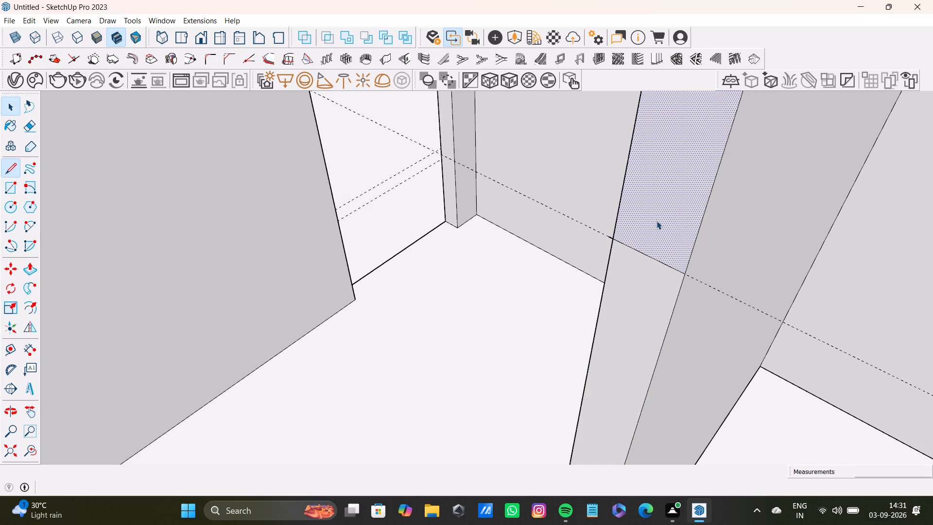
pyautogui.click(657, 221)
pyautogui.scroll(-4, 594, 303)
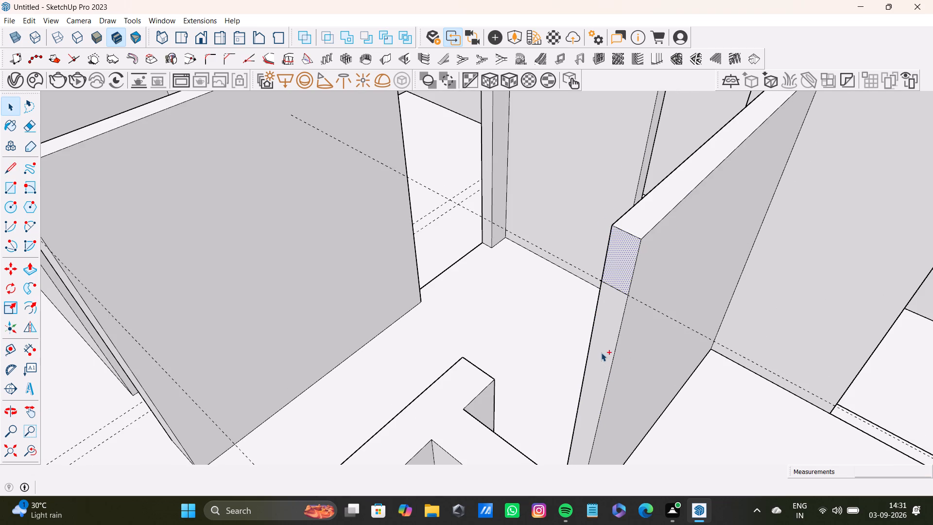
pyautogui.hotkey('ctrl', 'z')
# Draw a line along the guide across the wall end's face to separate its upper part.
pyautogui.press('l')
pyautogui.scroll(3, 613, 276)
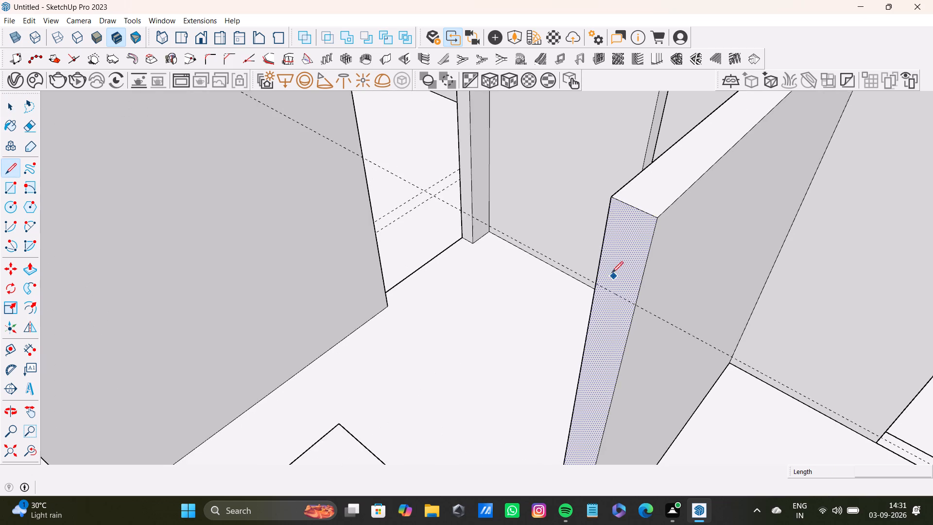
pyautogui.scroll(9, 612, 273)
pyautogui.click(583, 296)
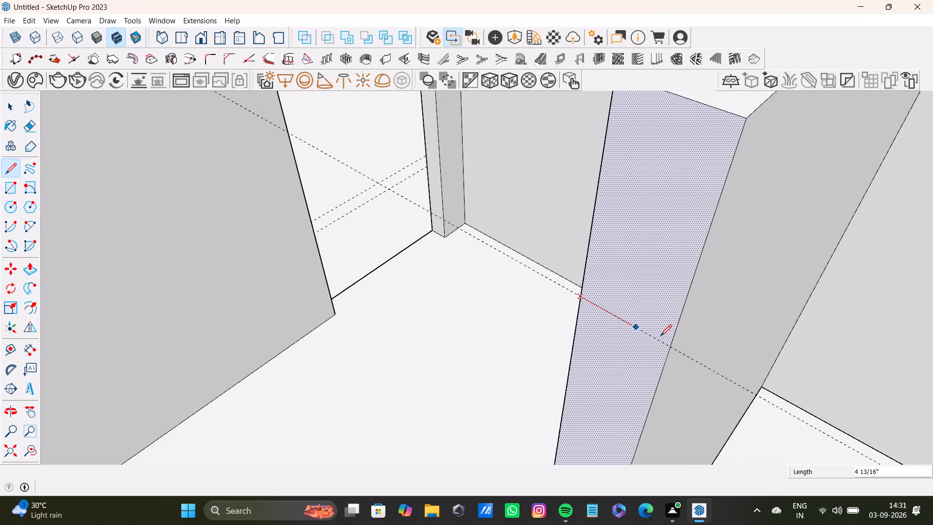
pyautogui.click(674, 345)
# Push/pull the upper part of the wall end across the doorway gap until it meets the facing wall.
pyautogui.press('space')
pyautogui.click(652, 270)
pyautogui.press('p')
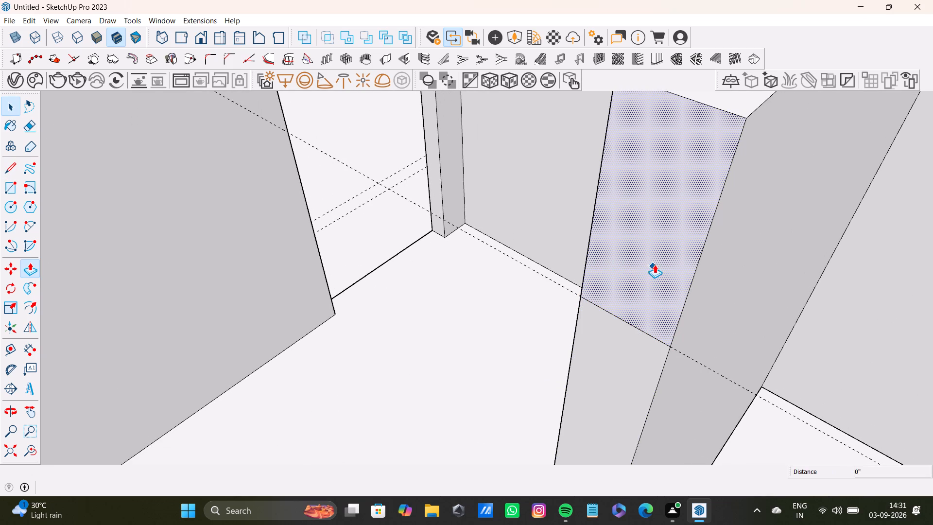
pyautogui.moveTo(655, 264); pyautogui.dragTo(431, 320)
pyautogui.scroll(-12, 409, 319)
pyautogui.keyDown('shift'); pyautogui.moveTo(422, 328); pyautogui.dragTo(432, 276, button='middle'); pyautogui.keyUp('shift')
pyautogui.scroll(4, 426, 277)
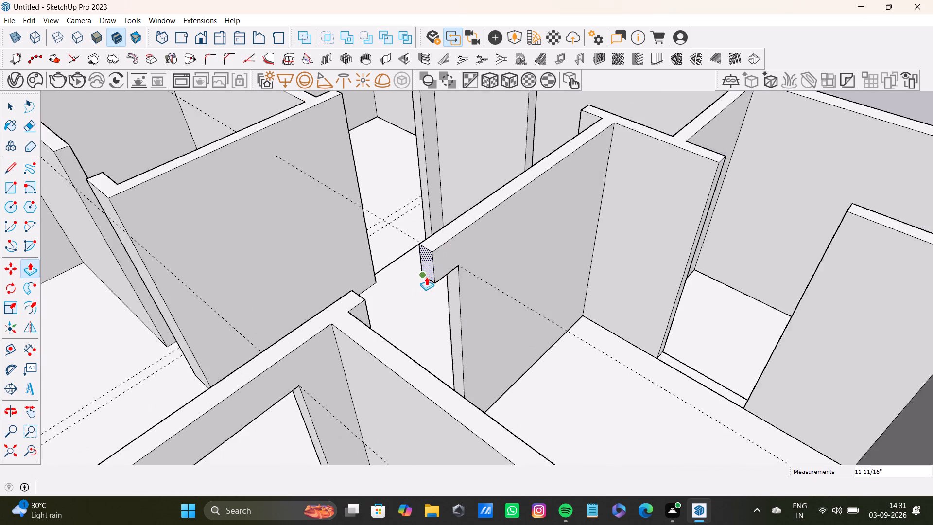
pyautogui.scroll(4, 426, 277)
pyautogui.moveTo(441, 265); pyautogui.dragTo(322, 326)
# Delete the leftover joint edges where the new lintel meets the facing wall, on both sides of the wall.
pyautogui.press('space')
pyautogui.scroll(3, 336, 306)
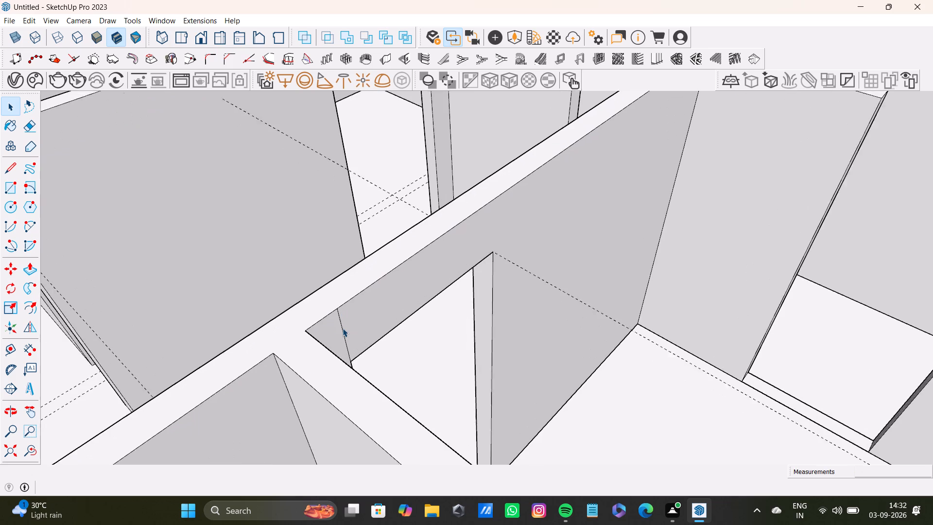
pyautogui.scroll(1, 343, 328)
pyautogui.click(343, 329)
pyautogui.press('Delete')
pyautogui.scroll(-4, 374, 360)
pyautogui.moveTo(303, 369); pyautogui.dragTo(635, 356, button='middle')
pyautogui.scroll(3, 719, 244)
pyautogui.click(652, 318)
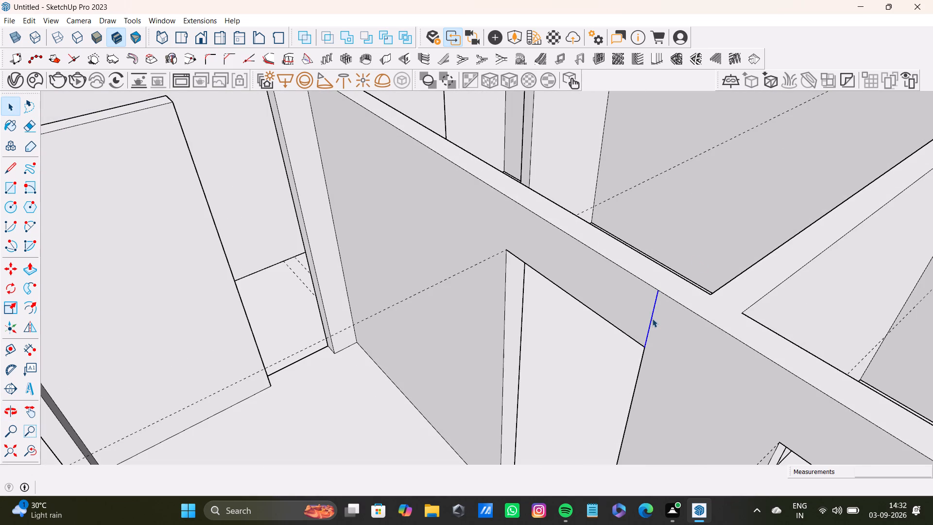
pyautogui.press('Delete')
# Place a guide 1'2" below the top edge on the wall end at the side doorway leading to the small corner room.
pyautogui.scroll(-12, 649, 328)
pyautogui.moveTo(647, 335); pyautogui.dragTo(647, 333, button='middle')
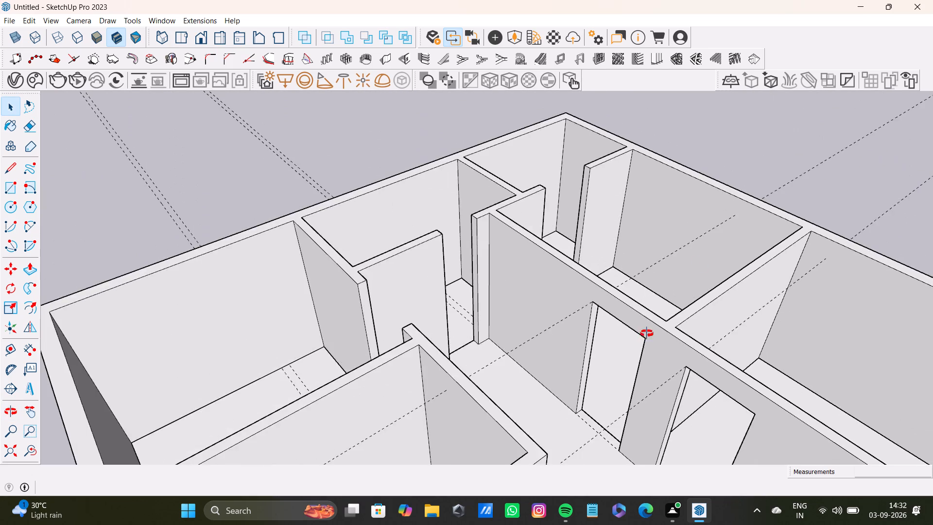
pyautogui.moveTo(647, 333); pyautogui.dragTo(670, 259, button='middle')
pyautogui.moveTo(703, 340); pyautogui.dragTo(429, 339, button='middle')
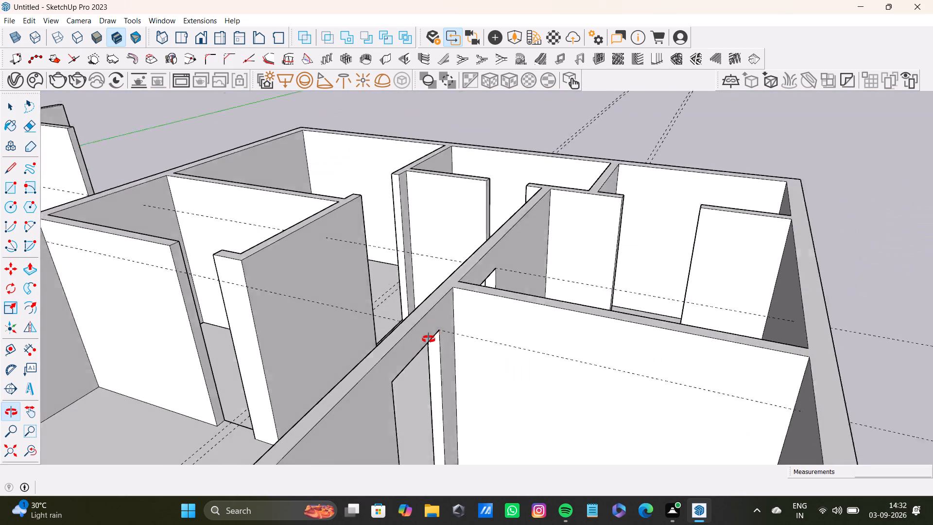
pyautogui.moveTo(429, 339); pyautogui.dragTo(394, 400, button='middle')
pyautogui.scroll(-8, 347, 345)
pyautogui.keyDown('shift'); pyautogui.moveTo(415, 332); pyautogui.dragTo(466, 256, button='middle'); pyautogui.keyUp('shift')
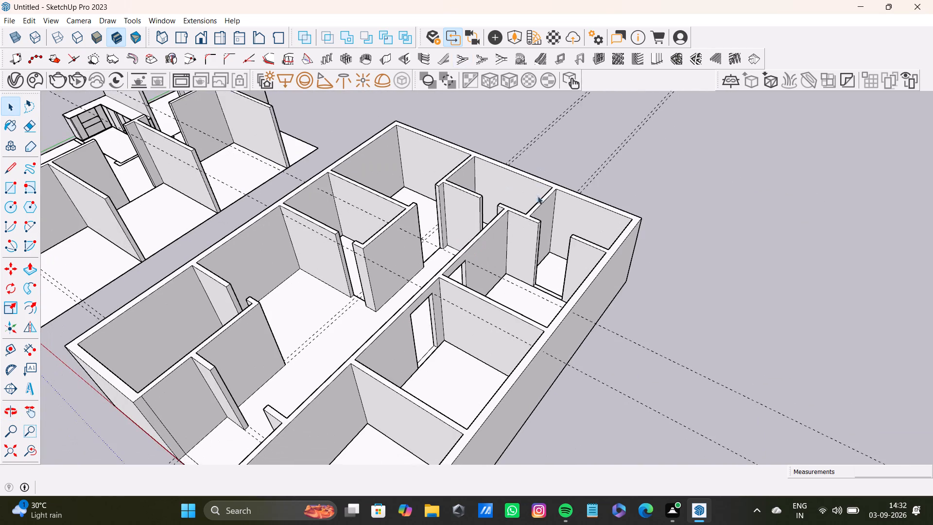
pyautogui.scroll(7, 534, 199)
pyautogui.moveTo(531, 323); pyautogui.dragTo(367, 347, button='middle')
pyautogui.scroll(4, 414, 286)
pyautogui.keyDown('shift'); pyautogui.moveTo(483, 268); pyautogui.dragTo(483, 254, button='middle'); pyautogui.keyUp('shift')
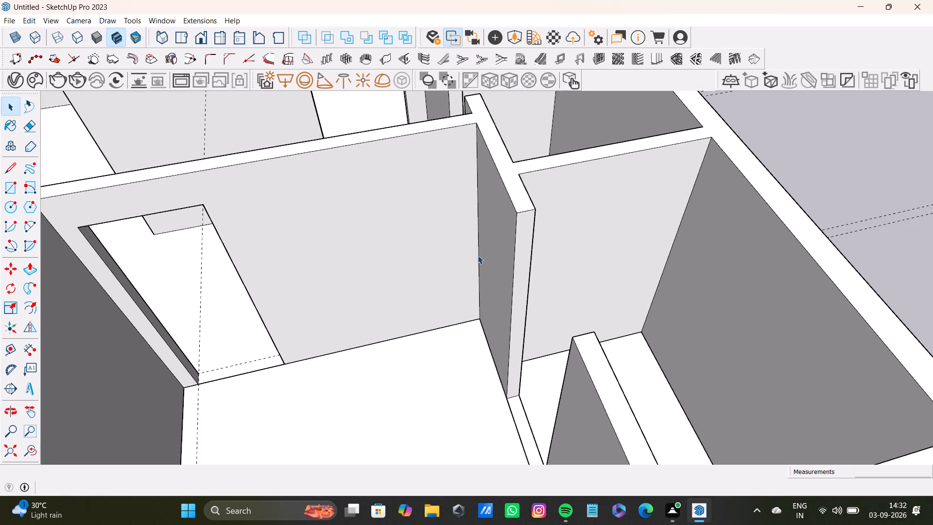
pyautogui.press('t')
pyautogui.scroll(8, 545, 266)
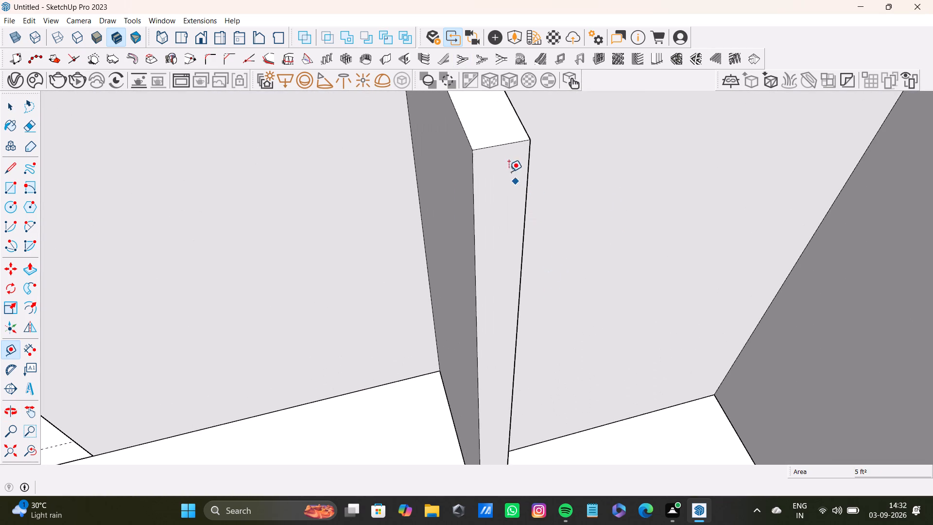
pyautogui.moveTo(504, 143); pyautogui.dragTo(508, 154)
pyautogui.write("1'2")
pyautogui.hotkey('shift', '"')
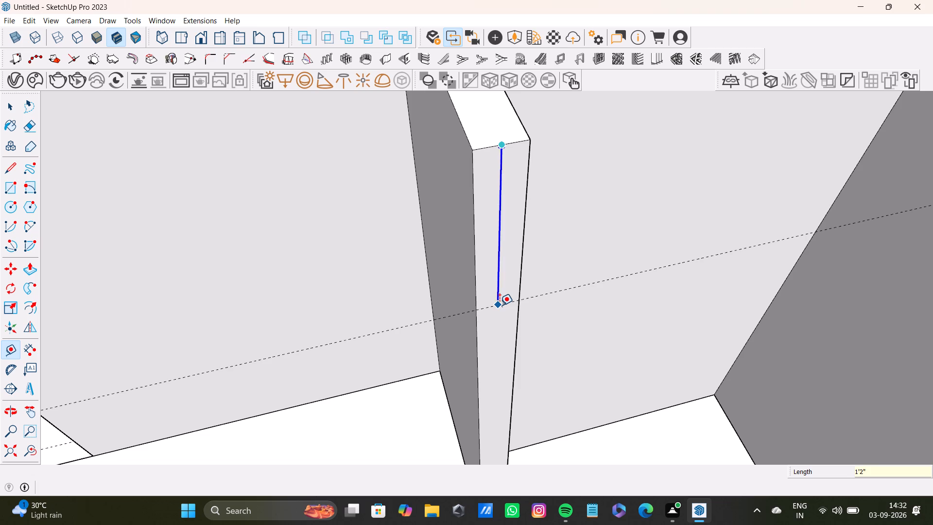
pyautogui.press('Return')
# Draw a line along the guide across this wall end's face.
pyautogui.press('l')
pyautogui.scroll(4, 500, 267)
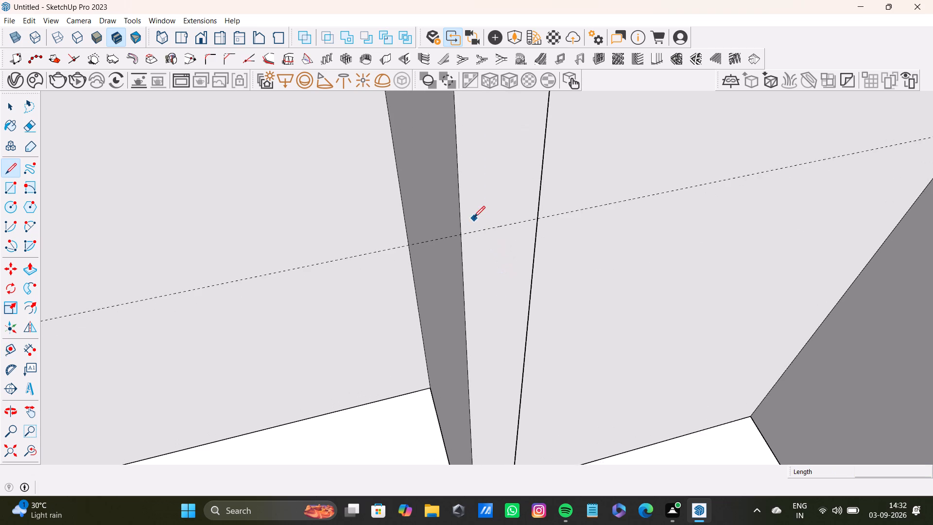
pyautogui.scroll(2, 474, 217)
pyautogui.moveTo(457, 240); pyautogui.dragTo(465, 238)
pyautogui.click(555, 215)
# Push/pull the face above the line across the side doorway until it meets the facing wall.
pyautogui.press('space')
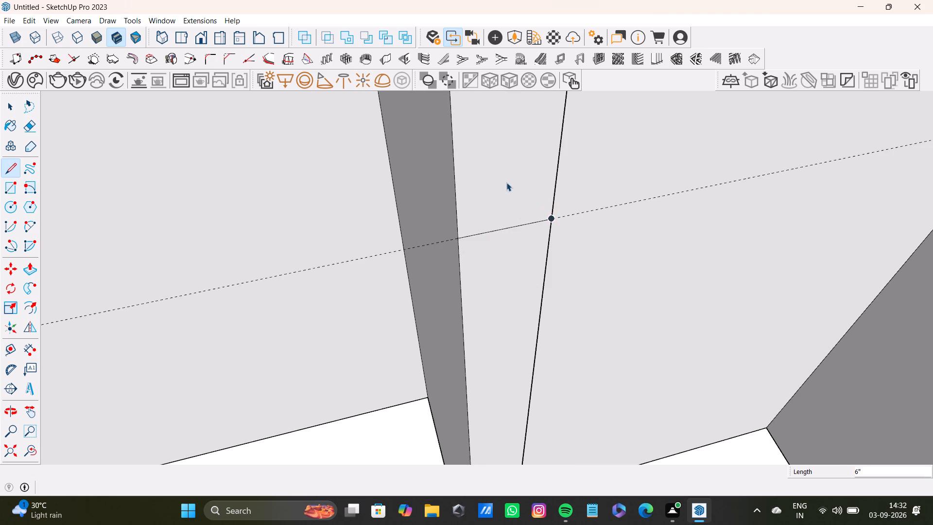
pyautogui.click(508, 170)
pyautogui.scroll(-16, 480, 184)
pyautogui.moveTo(472, 237); pyautogui.dragTo(529, 231, button='middle')
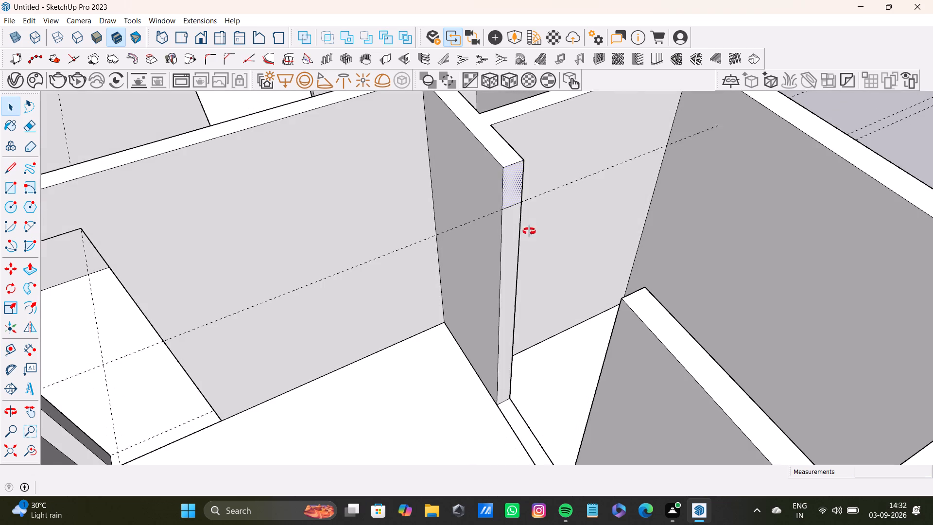
pyautogui.moveTo(529, 231); pyautogui.dragTo(530, 231, button='middle')
pyautogui.press('p')
pyautogui.moveTo(516, 178); pyautogui.dragTo(632, 299)
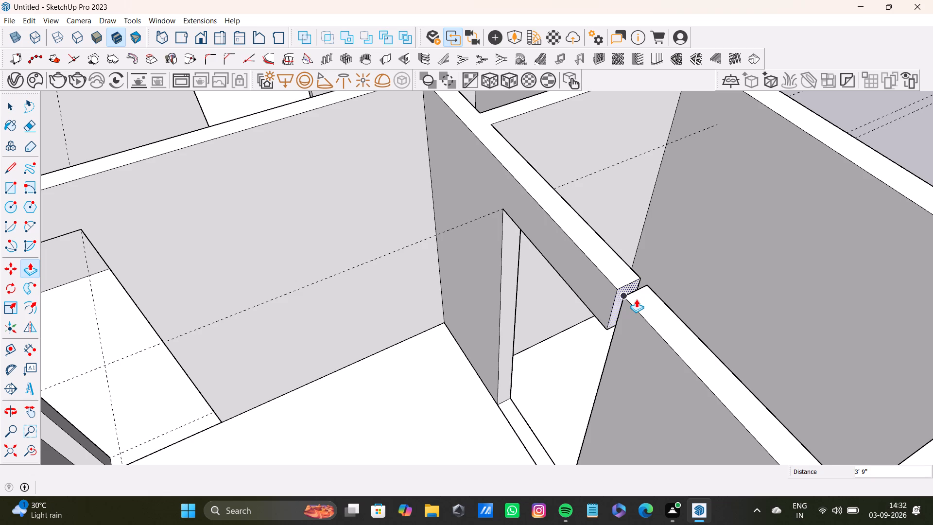
pyautogui.hotkey('ctrl', 'z')
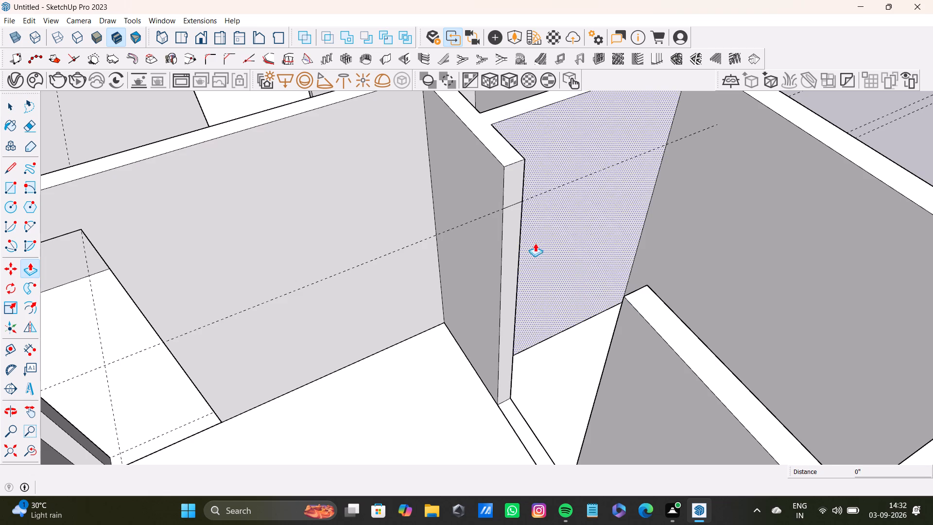
pyautogui.moveTo(520, 181); pyautogui.dragTo(663, 311)
# Delete the leftover joint edges at the far end of the side doorway's lintel on both sides of the wall.
pyautogui.press('space')
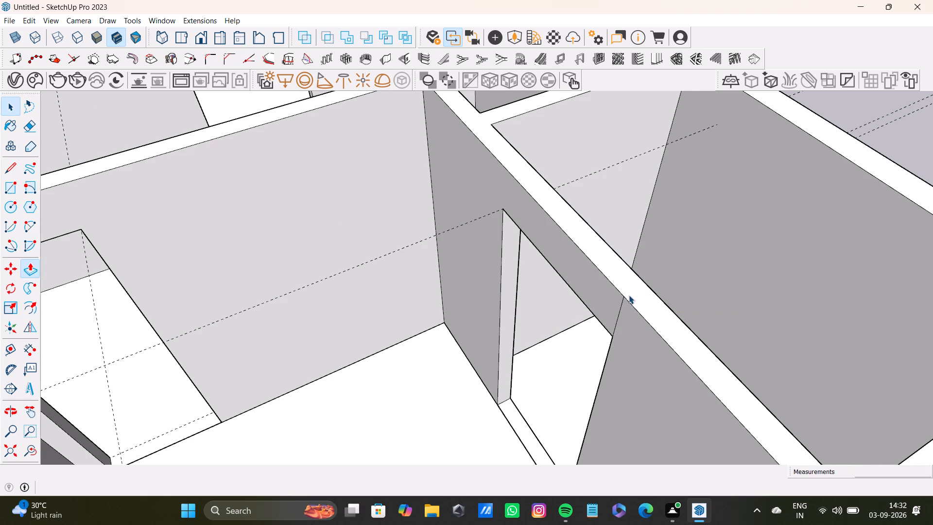
pyautogui.scroll(4, 625, 296)
pyautogui.click(619, 313)
pyautogui.press('Delete')
pyautogui.moveTo(661, 337); pyautogui.dragTo(356, 233, button='middle')
pyautogui.click(445, 309)
pyautogui.press('Delete')
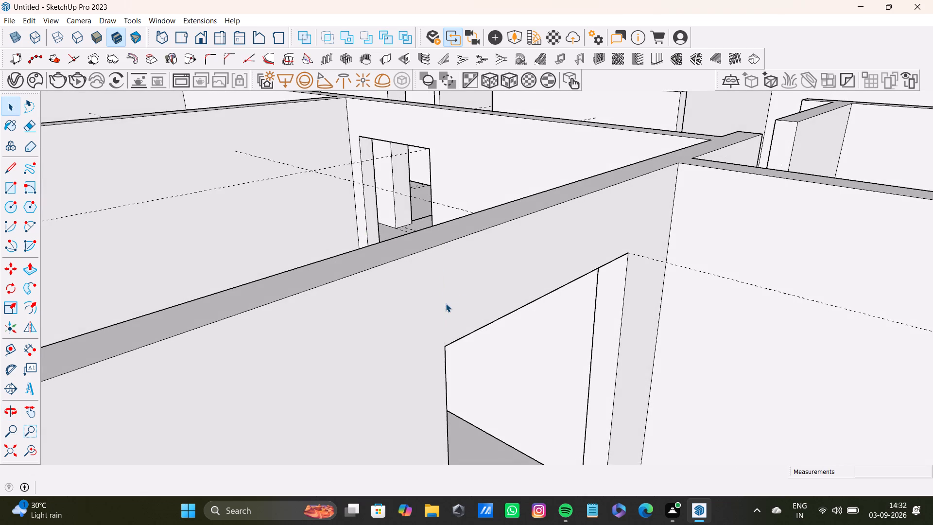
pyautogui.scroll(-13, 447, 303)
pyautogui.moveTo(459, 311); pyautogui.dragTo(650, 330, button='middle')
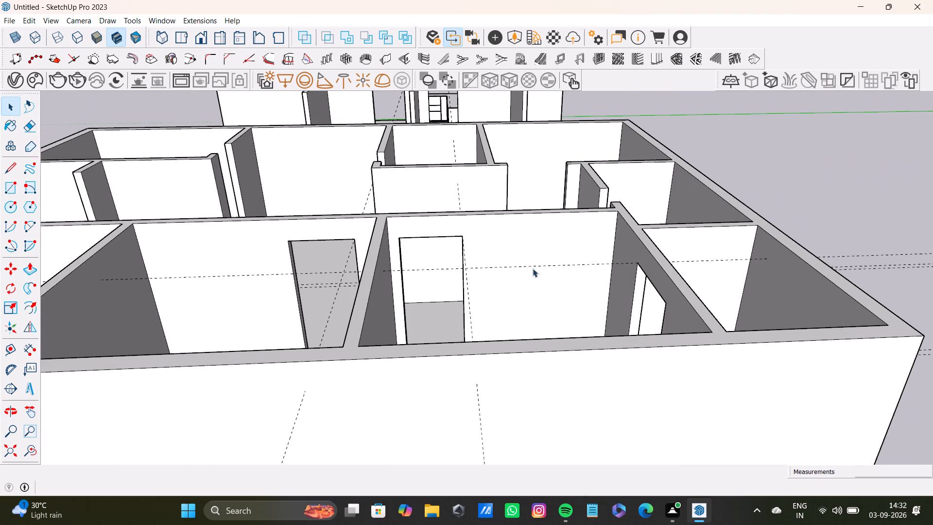
# Place a guide 1'2" below the top edge on the short wall end at the entrance opening beside the front corner room.
pyautogui.scroll(-7, 538, 284)
pyautogui.keyDown('shift'); pyautogui.moveTo(578, 227); pyautogui.dragTo(661, 200, button='middle'); pyautogui.keyUp('shift')
pyautogui.scroll(4, 388, 256)
pyautogui.moveTo(483, 224); pyautogui.dragTo(524, 361, button='middle')
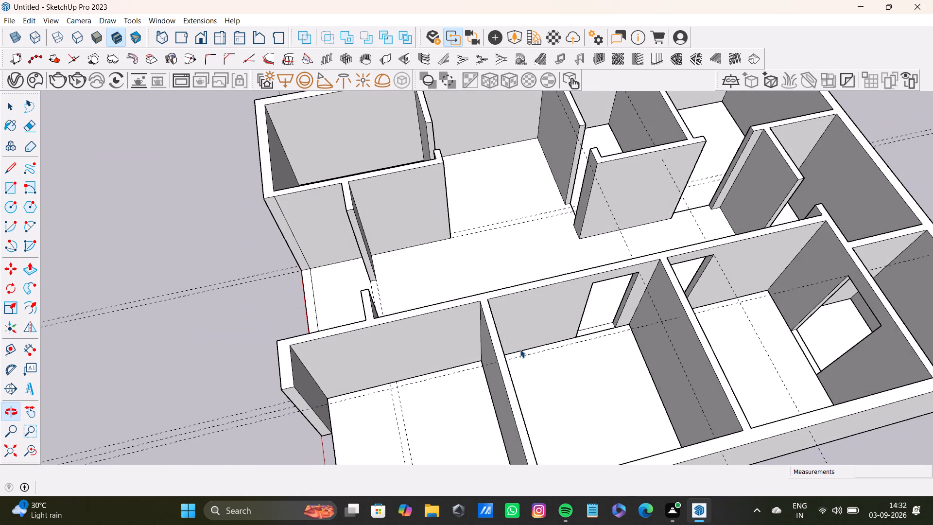
pyautogui.scroll(-4, 518, 348)
pyautogui.keyDown('shift'); pyautogui.moveTo(405, 289); pyautogui.dragTo(380, 333, button='middle'); pyautogui.keyUp('shift')
pyautogui.moveTo(379, 304); pyautogui.dragTo(634, 193, button='middle')
pyautogui.scroll(3, 562, 324)
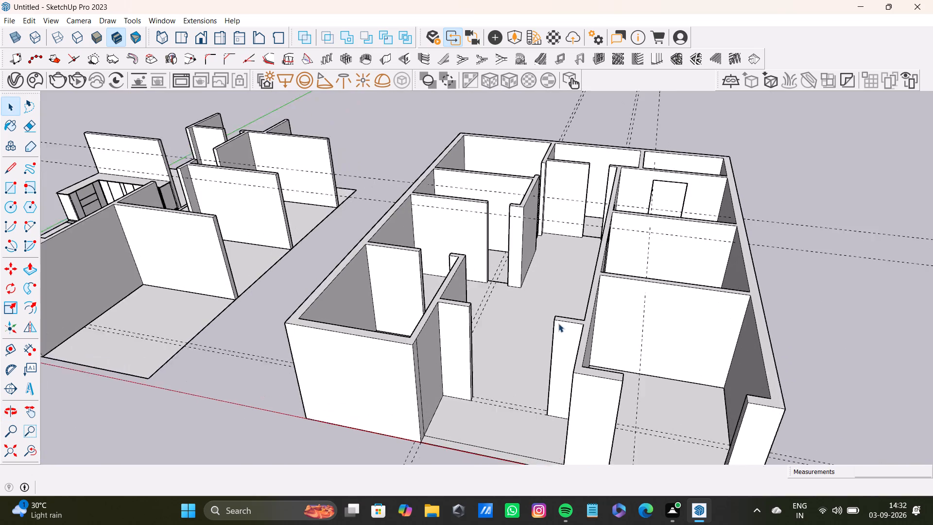
pyautogui.moveTo(556, 324); pyautogui.dragTo(310, 378, button='middle')
pyautogui.scroll(-4, 307, 302)
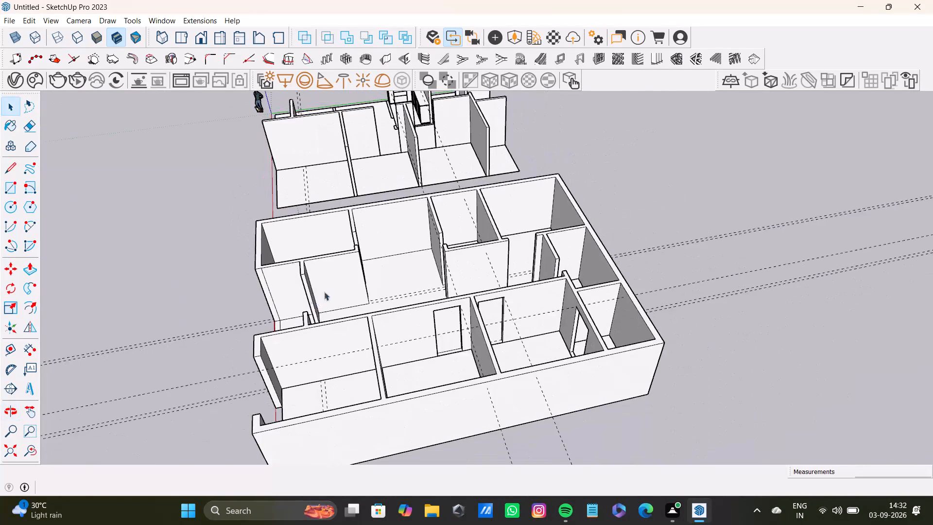
pyautogui.keyDown('shift'); pyautogui.moveTo(329, 280); pyautogui.dragTo(360, 283, button='middle'); pyautogui.keyUp('shift')
pyautogui.scroll(18, 301, 269)
pyautogui.moveTo(354, 292); pyautogui.dragTo(350, 277, button='middle')
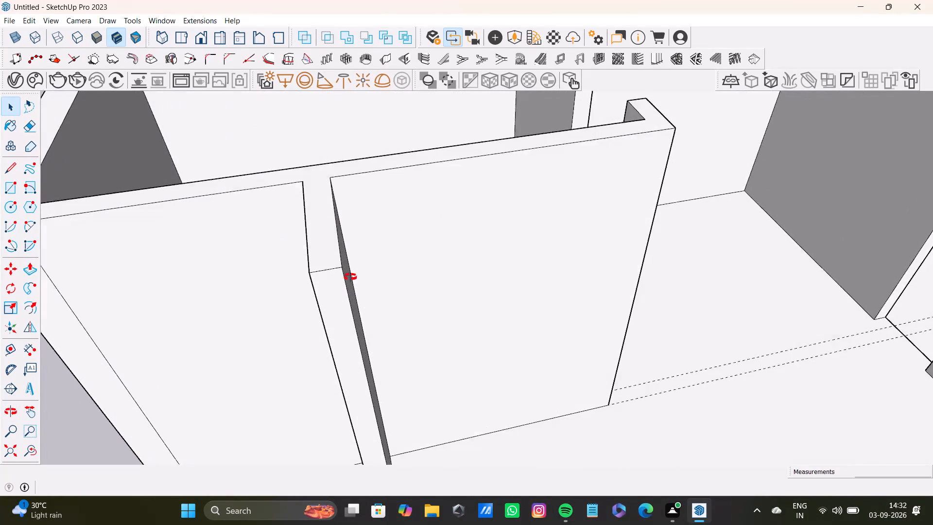
pyautogui.moveTo(350, 277); pyautogui.dragTo(330, 217, button='middle')
pyautogui.moveTo(361, 191); pyautogui.dragTo(410, 325, button='middle')
pyautogui.press('t')
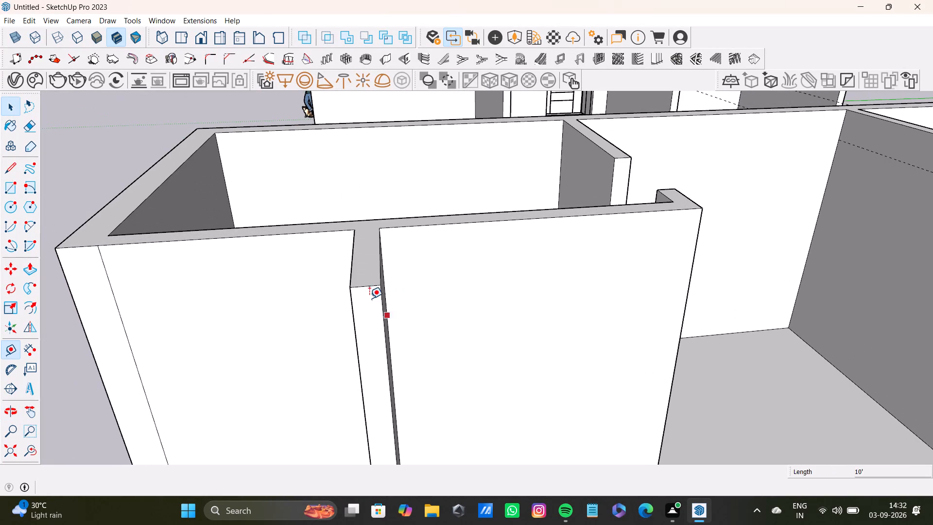
pyautogui.scroll(7, 369, 297)
pyautogui.click(362, 276)
pyautogui.scroll(-3, 382, 396)
pyautogui.moveTo(382, 389); pyautogui.dragTo(377, 306, button='middle')
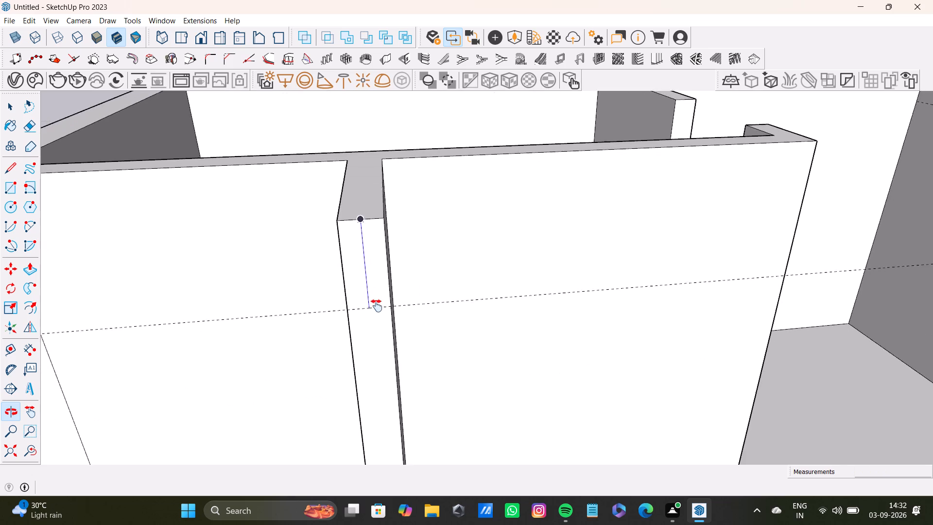
pyautogui.moveTo(377, 306); pyautogui.dragTo(423, 267, button='middle')
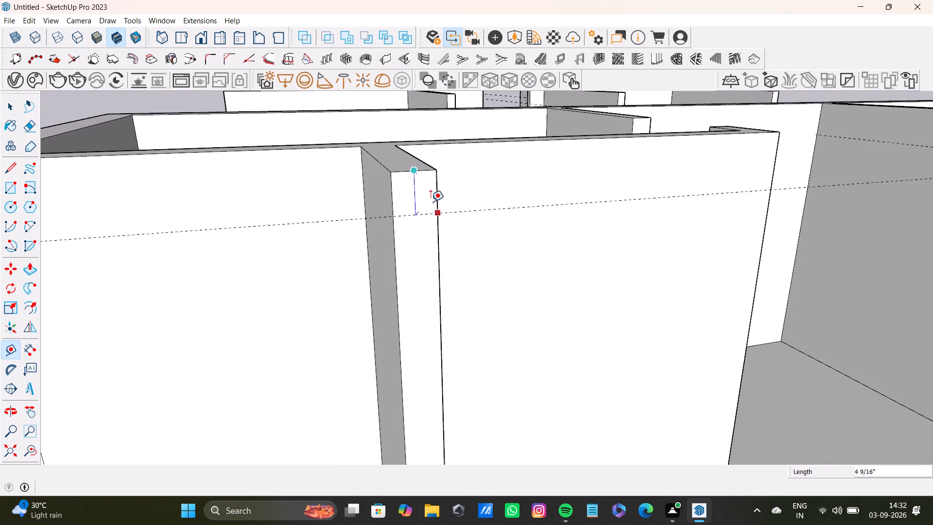
pyautogui.write("1'")
pyautogui.press('2')
pyautogui.hotkey('shift', '"')
pyautogui.press('Return')
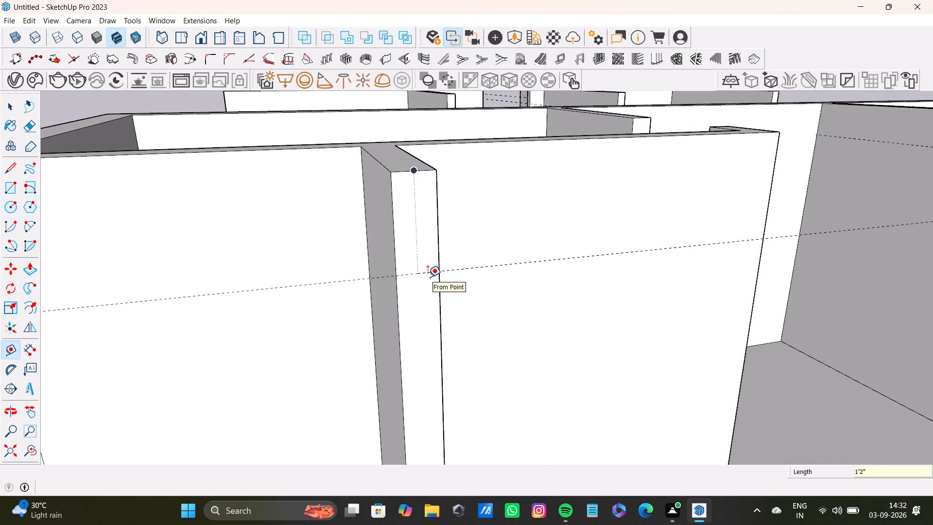
# Draw a 6" line along the guide across this wall end's face.
pyautogui.press('l')
pyautogui.click(394, 278)
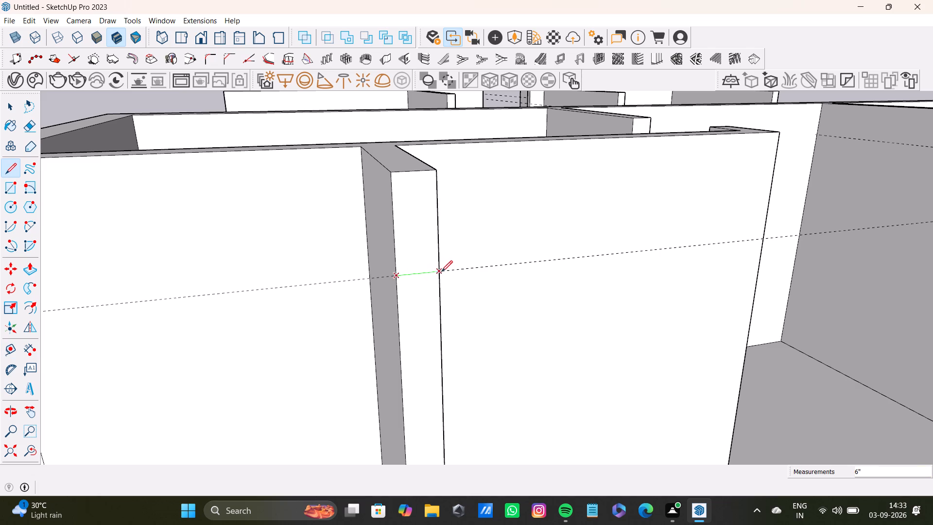
pyautogui.click(443, 272)
# Push/pull the face above the line across the entrance opening until it meets the facing long wall.
pyautogui.press('space')
pyautogui.click(426, 240)
pyautogui.scroll(-12, 410, 245)
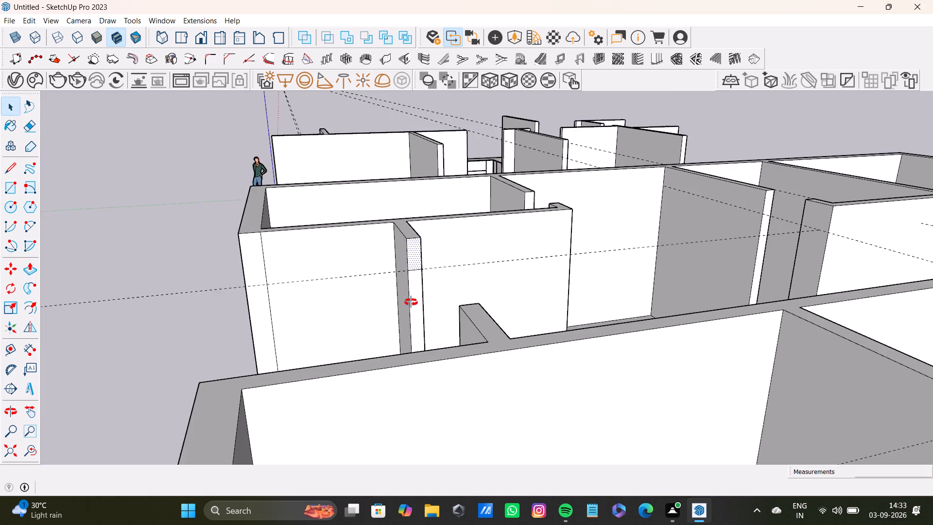
pyautogui.moveTo(411, 302); pyautogui.dragTo(553, 332, button='middle')
pyautogui.scroll(3, 539, 315)
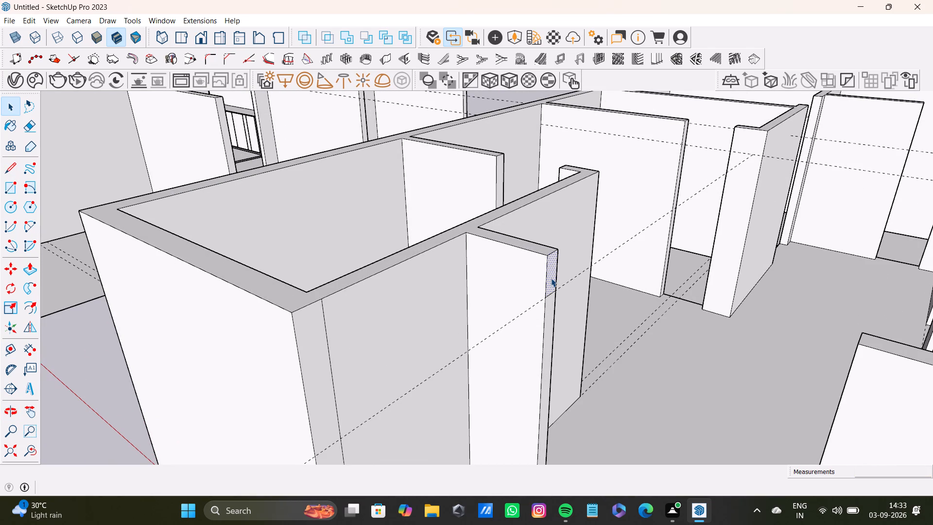
pyautogui.press('p')
pyautogui.moveTo(551, 278); pyautogui.dragTo(868, 348)
pyautogui.press('space')
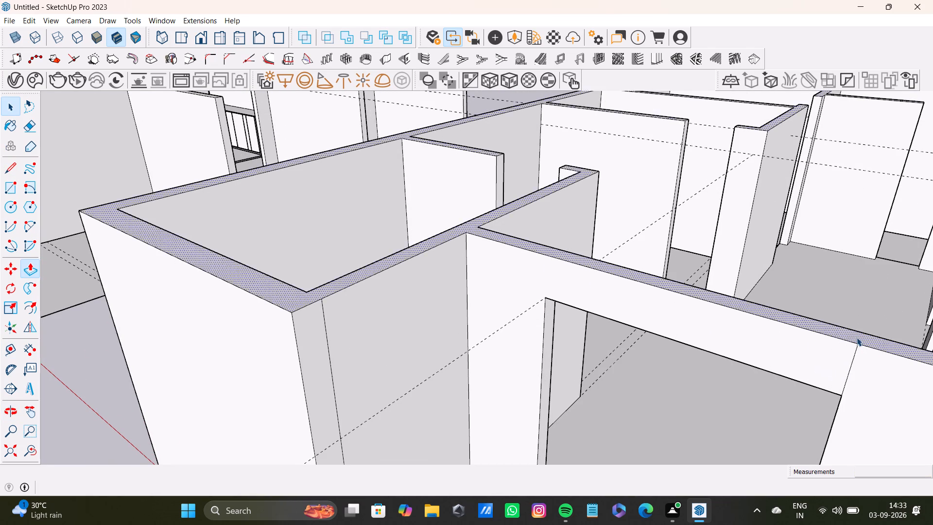
# Delete the leftover vertical joint edges at the far end of the entrance lintel on both sides of the wall.
pyautogui.scroll(3, 857, 337)
pyautogui.click(852, 363)
pyautogui.press('Delete')
pyautogui.scroll(-5, 771, 377)
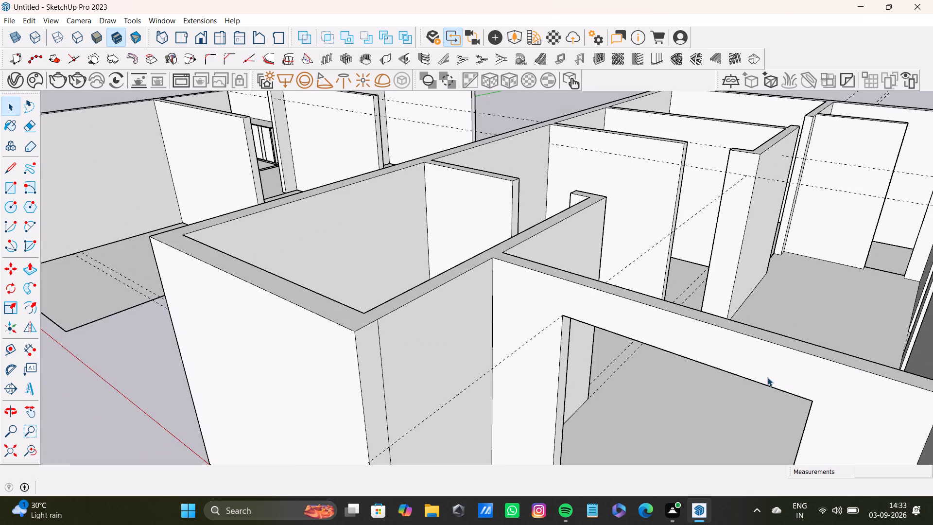
pyautogui.scroll(-2, 689, 395)
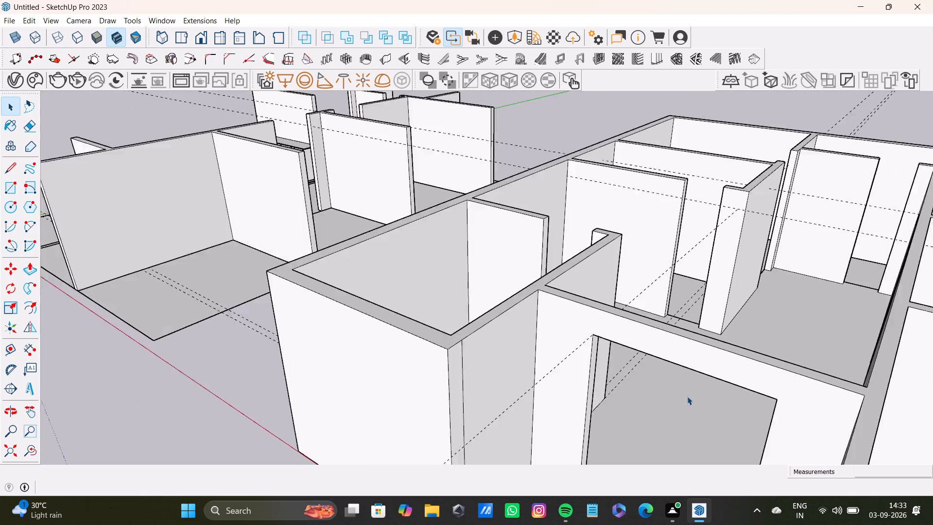
pyautogui.scroll(-7, 687, 396)
pyautogui.keyDown('shift'); pyautogui.moveTo(739, 399); pyautogui.dragTo(622, 318, button='middle'); pyautogui.keyUp('shift')
pyautogui.scroll(7, 630, 326)
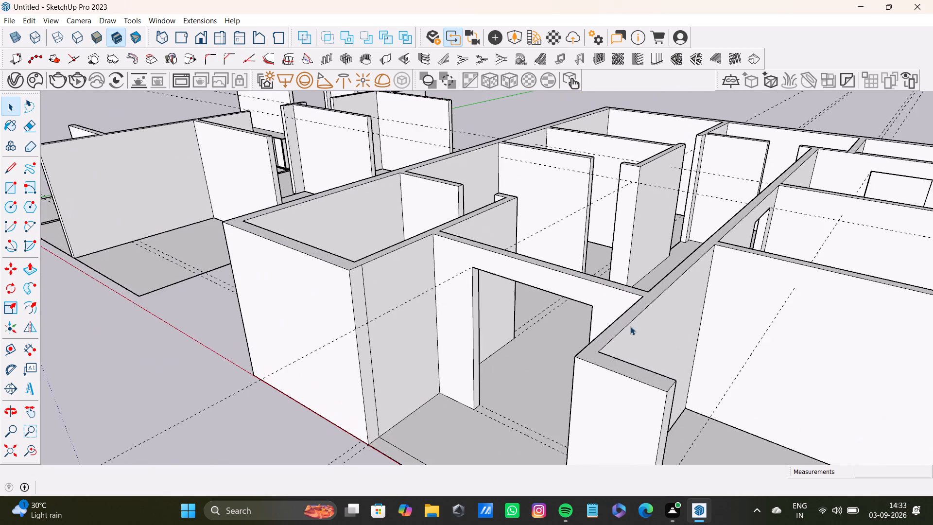
pyautogui.moveTo(630, 326); pyautogui.dragTo(241, 413, button='middle')
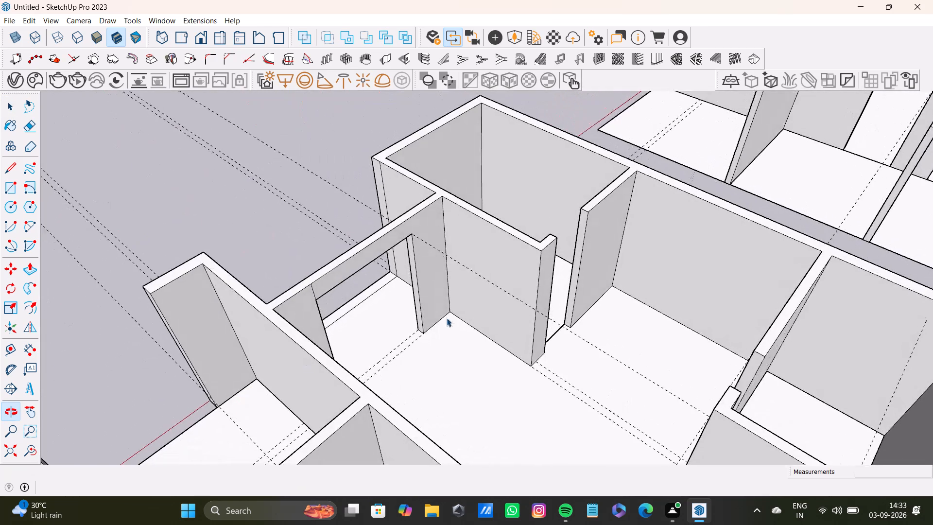
pyautogui.scroll(4, 587, 252)
pyautogui.moveTo(587, 247); pyautogui.dragTo(571, 249, button='middle')
pyautogui.click(116, 306)
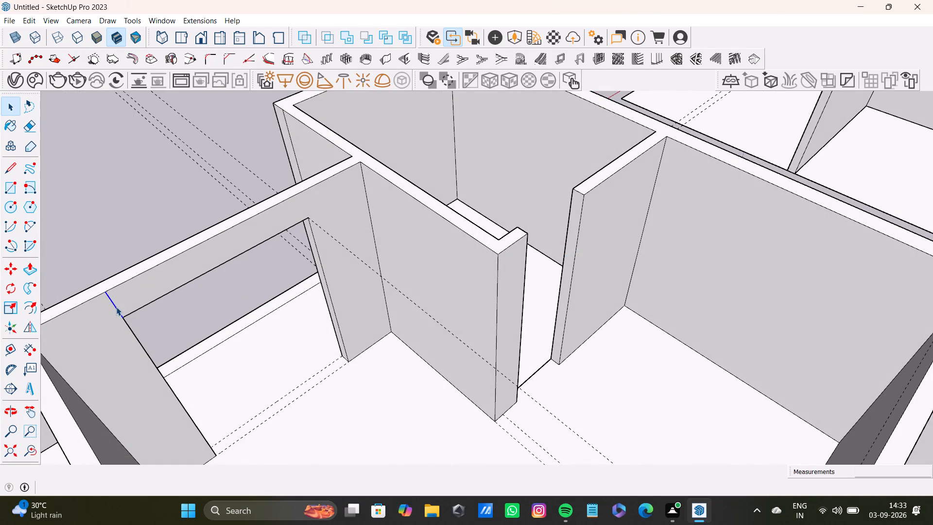
pyautogui.press('Delete')
# Place a guide 1'2" below the top edge on the partition wall end at the front corner room's inner doorway.
pyautogui.scroll(-7, 409, 254)
pyautogui.keyDown('shift'); pyautogui.moveTo(514, 299); pyautogui.dragTo(519, 352, button='middle'); pyautogui.keyUp('shift')
pyautogui.scroll(2, 532, 325)
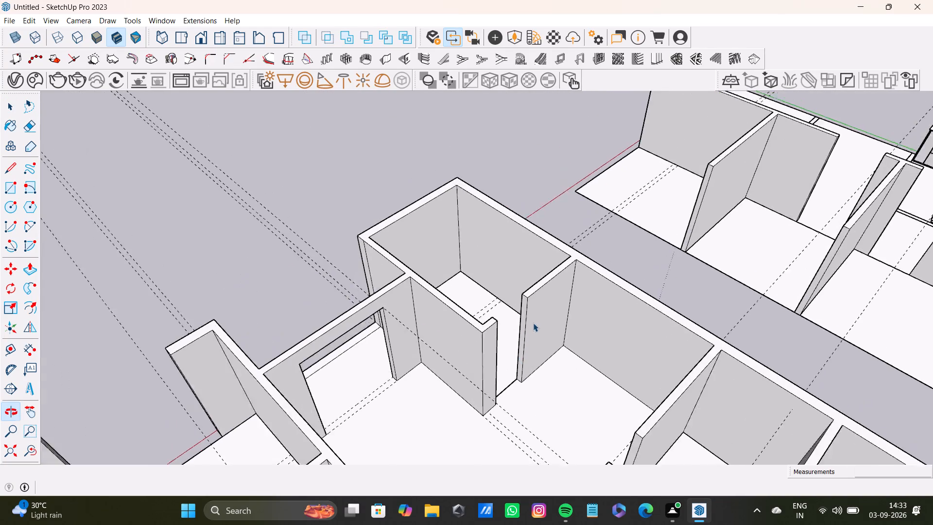
pyautogui.scroll(6, 533, 323)
pyautogui.moveTo(524, 304); pyautogui.dragTo(535, 299, button='middle')
pyautogui.press('t')
pyautogui.scroll(7, 516, 297)
pyautogui.moveTo(522, 279); pyautogui.dragTo(540, 278, button='middle')
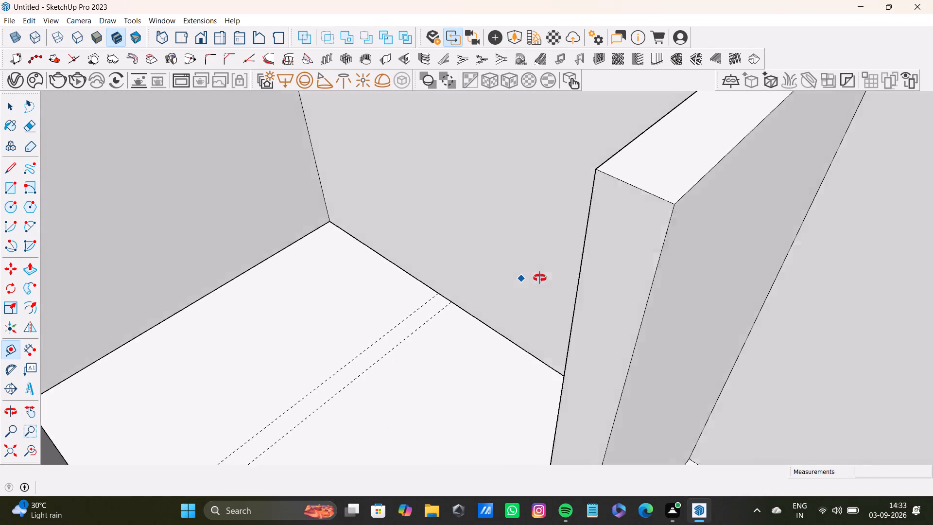
pyautogui.moveTo(540, 278); pyautogui.dragTo(547, 279, button='middle')
pyautogui.scroll(-11, 585, 266)
pyautogui.scroll(2, 587, 290)
pyautogui.moveTo(587, 290); pyautogui.dragTo(624, 285, button='middle')
pyautogui.scroll(-1, 627, 279)
pyautogui.scroll(4, 625, 261)
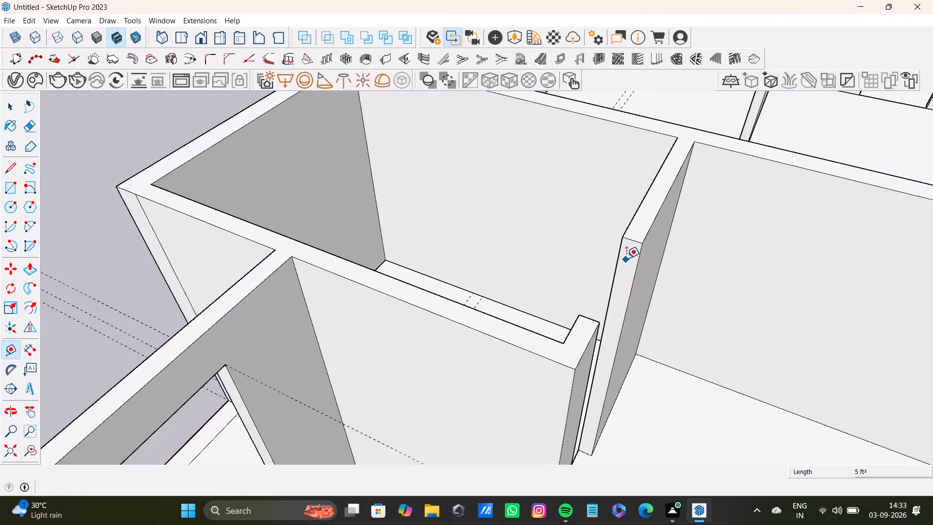
pyautogui.scroll(3, 626, 258)
pyautogui.click(638, 234)
pyautogui.write("1'2")
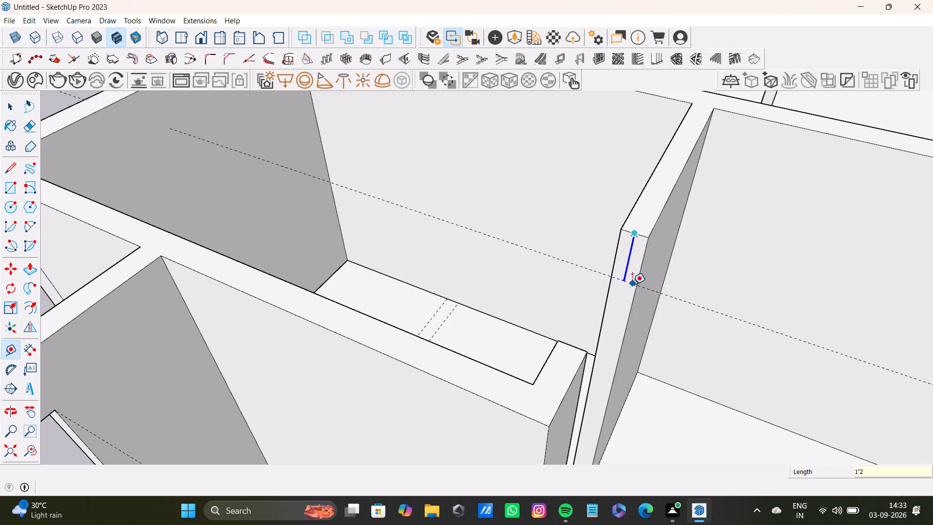
pyautogui.hotkey('shift', '"')
pyautogui.press('Return')
# Draw a line along the guide across the partition wall's end face.
pyautogui.press('l')
pyautogui.scroll(4, 630, 276)
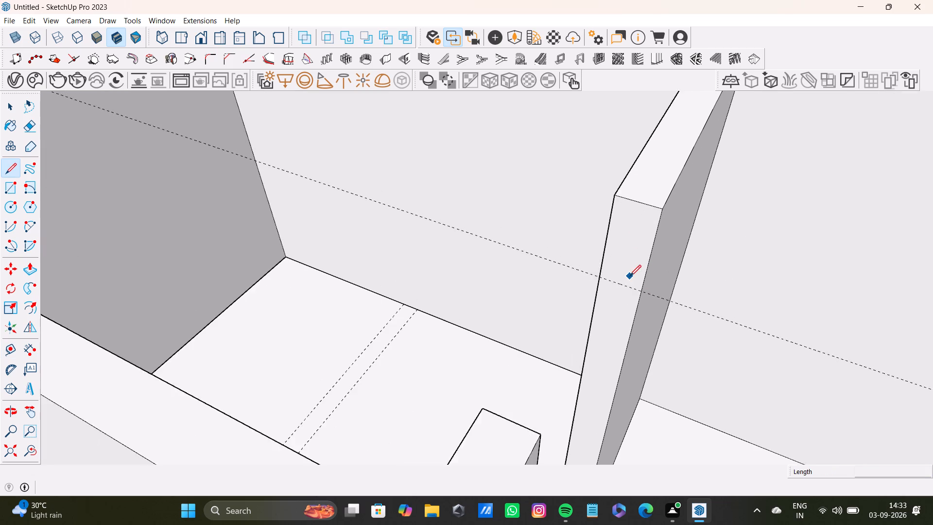
pyautogui.scroll(5, 630, 276)
pyautogui.click(586, 277)
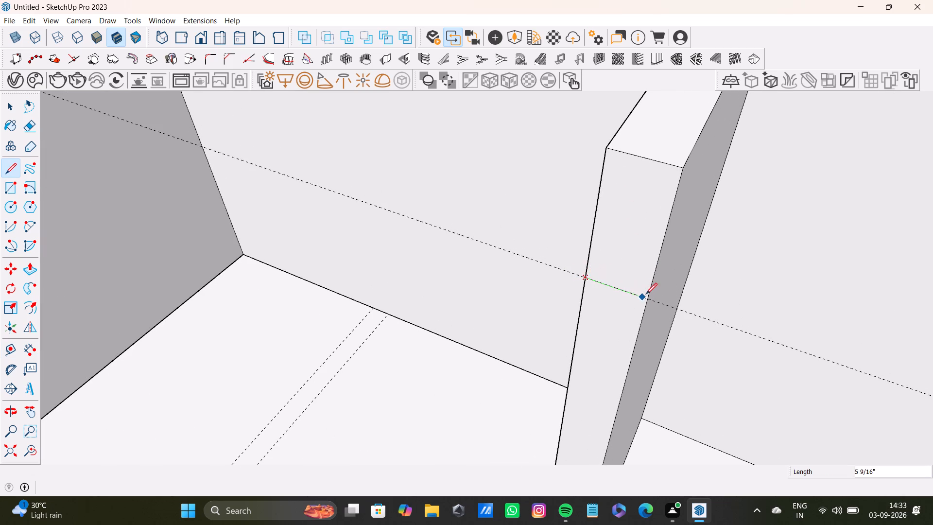
pyautogui.click(648, 295)
# Push/pull the face above the line across the corner room's inner doorway until it meets the facing wall stub.
pyautogui.press('space')
pyautogui.click(634, 252)
pyautogui.scroll(-15, 634, 254)
pyautogui.moveTo(660, 289); pyautogui.dragTo(596, 290, button='middle')
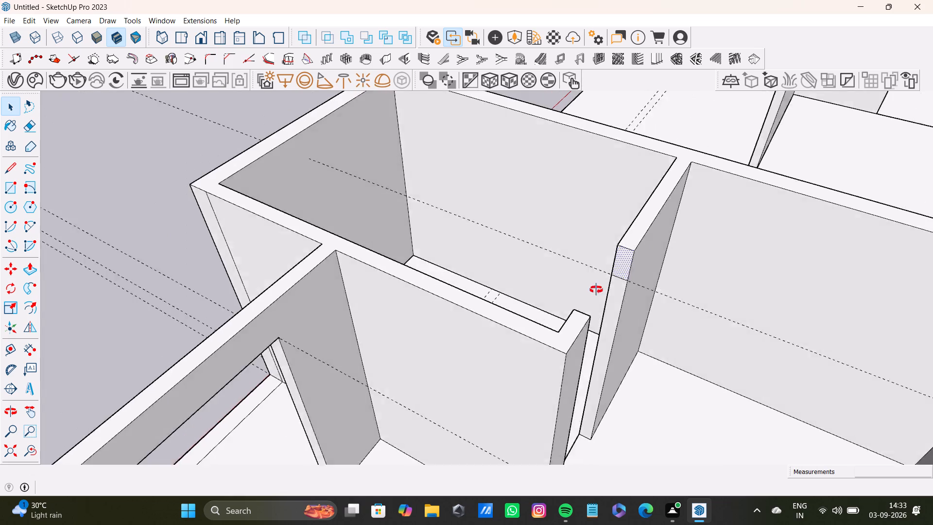
pyautogui.moveTo(596, 290); pyautogui.dragTo(563, 287, button='middle')
pyautogui.press('l')
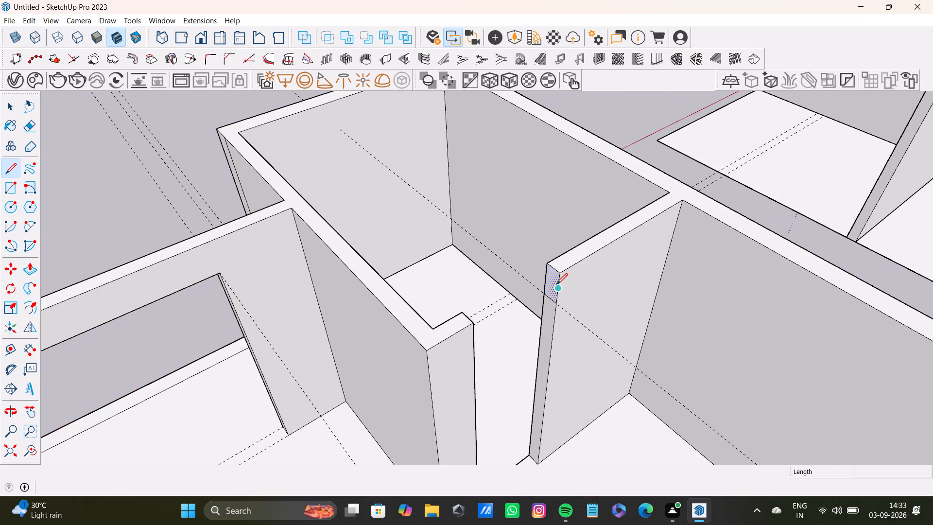
pyautogui.press('p')
pyautogui.moveTo(553, 280); pyautogui.dragTo(468, 329)
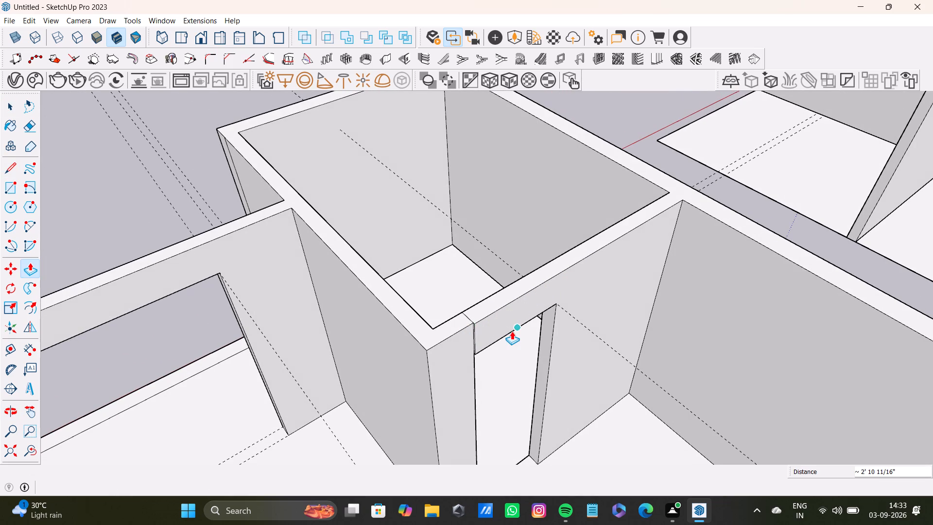
pyautogui.hotkey('ctrl', 'z')
pyautogui.keyDown('ctrl'); pyautogui.scroll(3, 489, 336); pyautogui.keyUp('ctrl')
pyautogui.moveTo(609, 240); pyautogui.dragTo(426, 323)
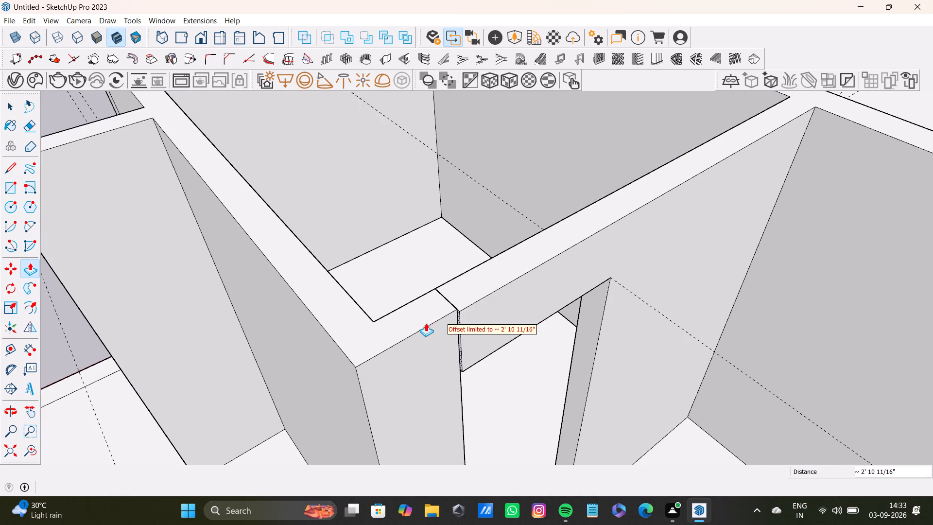
pyautogui.moveTo(426, 323); pyautogui.dragTo(424, 323)
# Push/pull the side face of the new lintel wall 9/16" flush with the adjoining wall stub's face.
pyautogui.scroll(7, 469, 335)
pyautogui.moveTo(472, 332); pyautogui.dragTo(590, 288, button='middle')
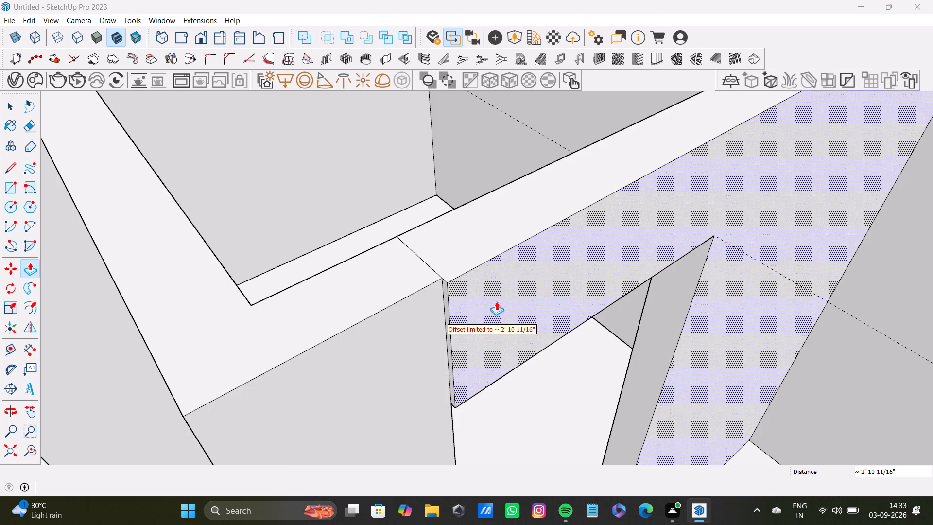
pyautogui.scroll(-13, 495, 306)
pyautogui.keyDown('shift'); pyautogui.moveTo(507, 329); pyautogui.dragTo(503, 259, button='middle'); pyautogui.keyUp('shift')
pyautogui.moveTo(500, 248); pyautogui.dragTo(555, 243, button='middle')
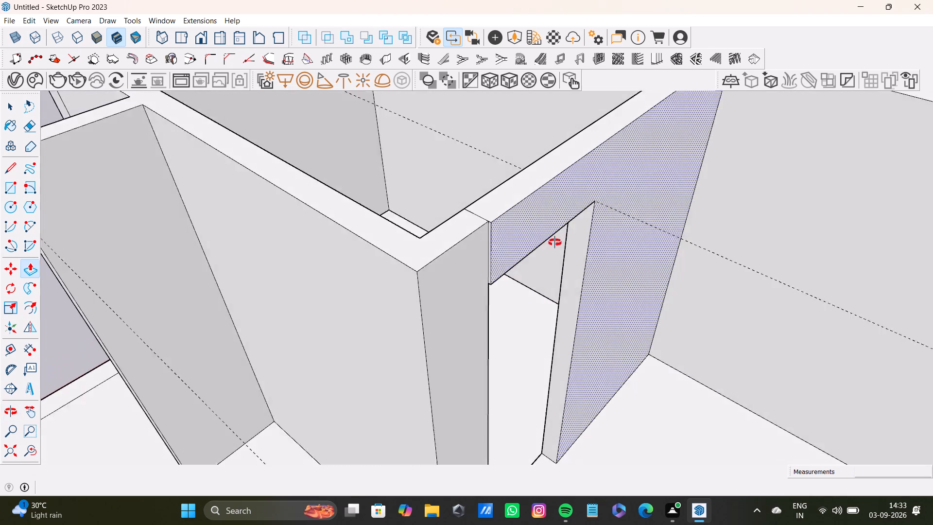
pyautogui.moveTo(555, 243); pyautogui.dragTo(550, 248, button='middle')
pyautogui.moveTo(514, 232); pyautogui.dragTo(483, 243)
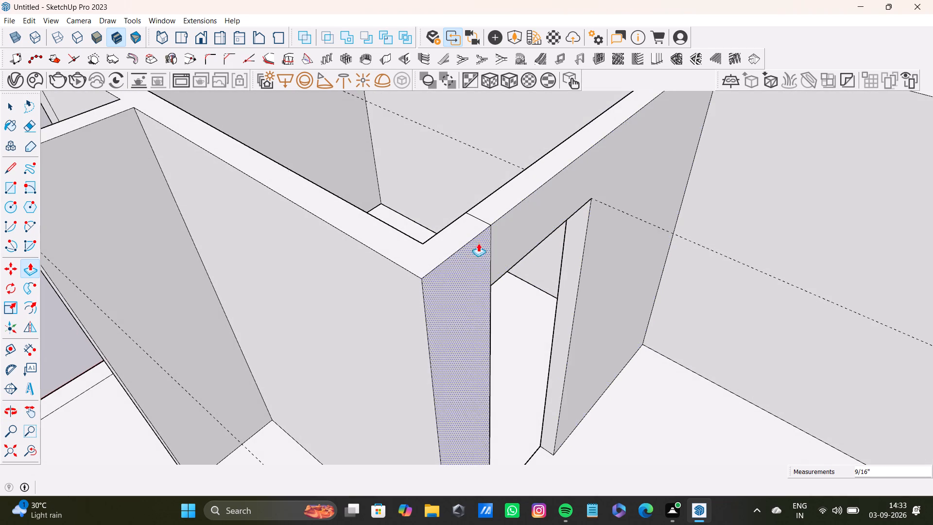
# Delete the leftover vertical and top joint edges where the lintel meets the wall stub.
pyautogui.scroll(4, 486, 240)
pyautogui.press('space')
pyautogui.click(493, 257)
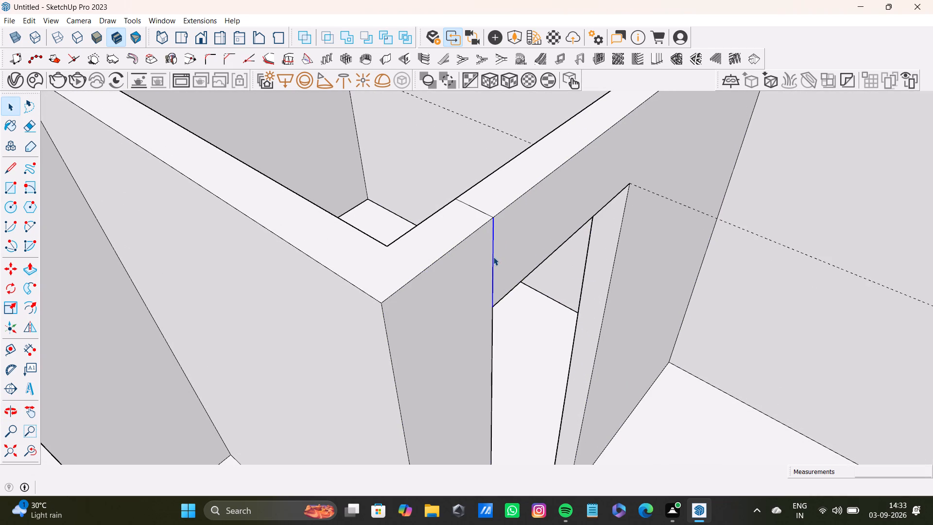
pyautogui.press('Delete')
pyautogui.click(484, 212)
pyautogui.press('Delete')
pyautogui.scroll(-2, 484, 253)
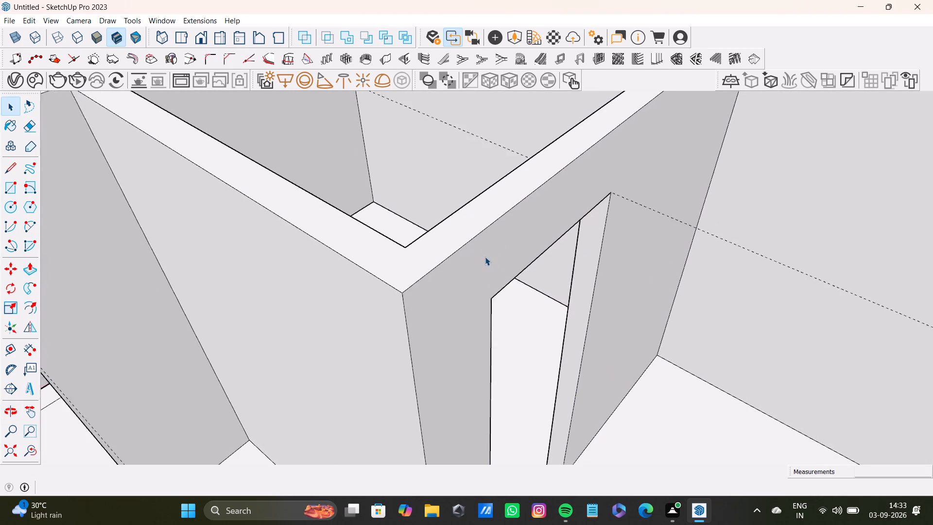
# Push/pull the end face of the small middle room's partition wall back about 9 5/8" to widen the doorway gap.
pyautogui.scroll(-20, 485, 257)
pyautogui.scroll(-3, 485, 257)
pyautogui.moveTo(480, 297); pyautogui.dragTo(637, 318, button='middle')
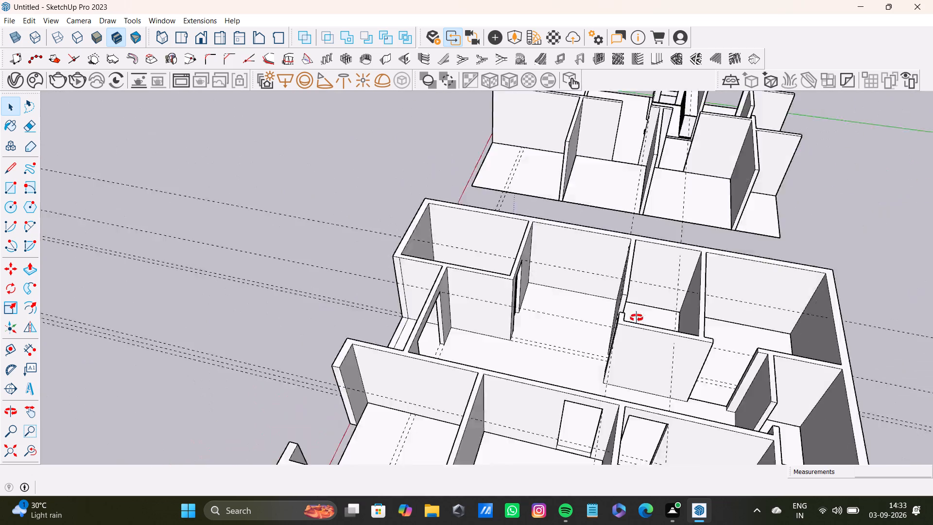
pyautogui.moveTo(637, 318); pyautogui.dragTo(640, 316, button='middle')
pyautogui.moveTo(609, 310); pyautogui.dragTo(731, 297, button='middle')
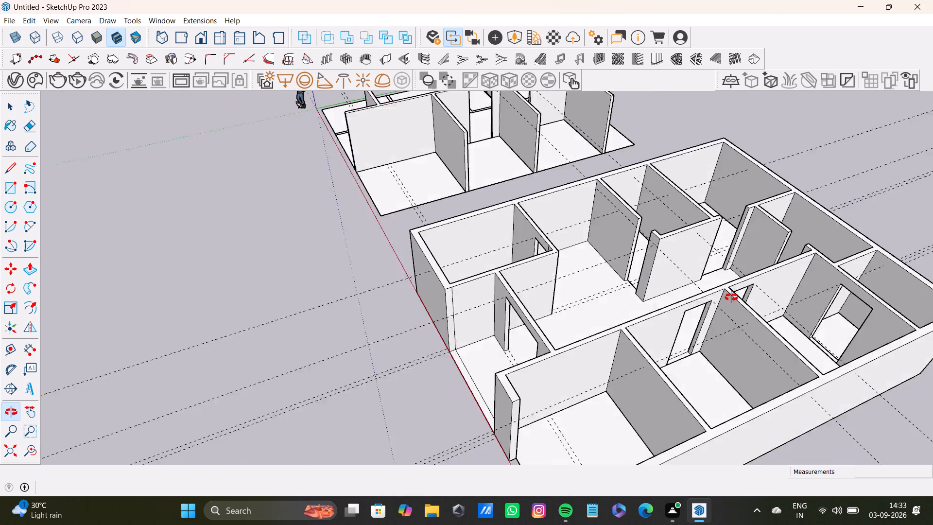
pyautogui.moveTo(731, 297); pyautogui.dragTo(731, 293, button='middle')
pyautogui.scroll(12, 675, 244)
pyautogui.moveTo(609, 266); pyautogui.dragTo(649, 309, button='middle')
pyautogui.scroll(-4, 641, 290)
pyautogui.keyDown('shift'); pyautogui.moveTo(637, 275); pyautogui.dragTo(626, 335, button='middle'); pyautogui.keyUp('shift')
pyautogui.scroll(4, 620, 320)
pyautogui.moveTo(620, 314); pyautogui.dragTo(603, 306, button='middle')
pyautogui.click(599, 281)
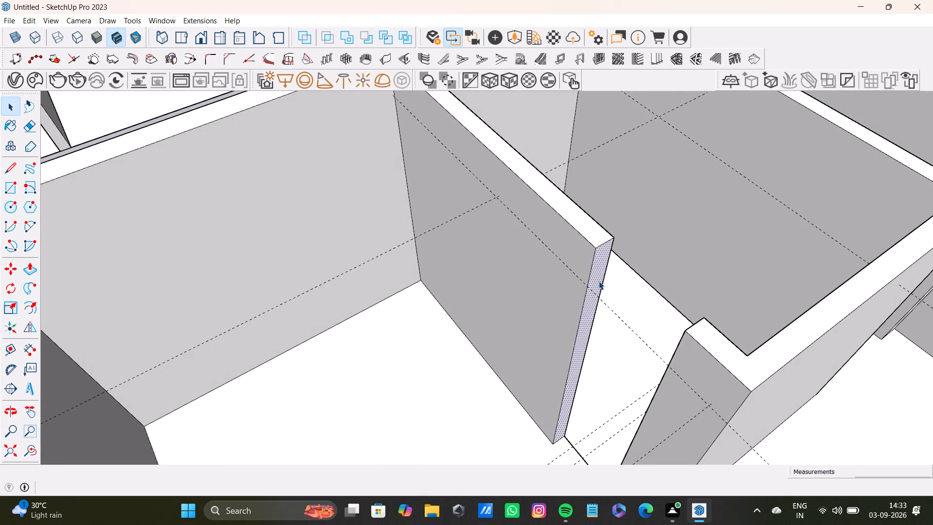
pyautogui.press('p')
pyautogui.moveTo(597, 281); pyautogui.dragTo(591, 260)
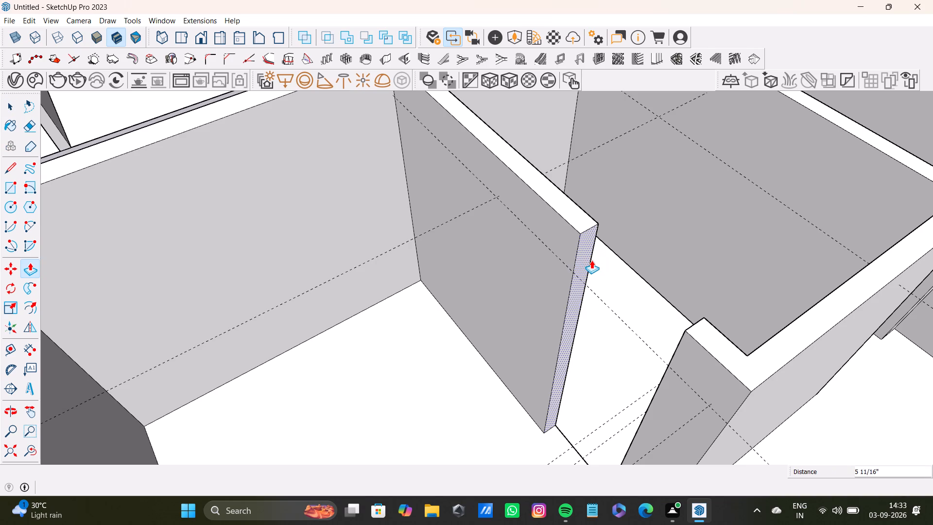
pyautogui.moveTo(591, 260); pyautogui.dragTo(580, 252)
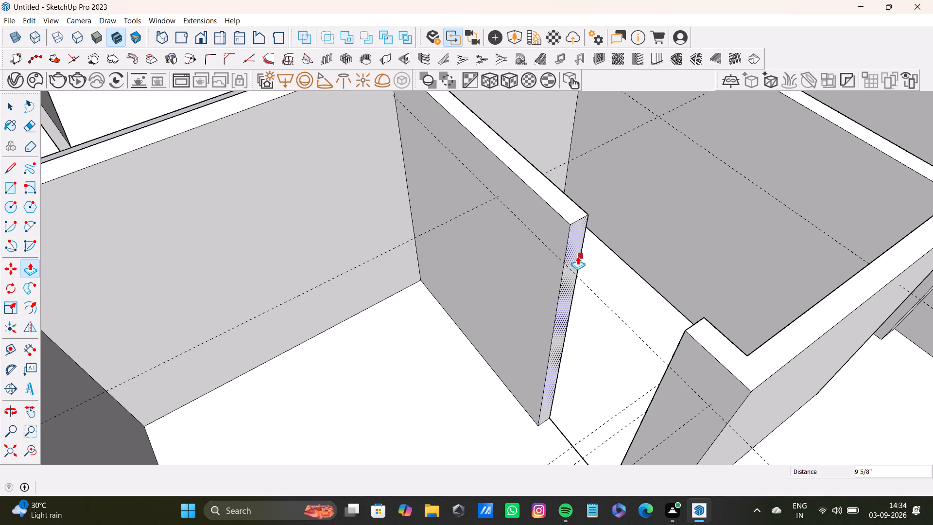
pyautogui.press('space')
# Place a guide 1'2" below the top edge of the shortened partition wall's end face.
pyautogui.scroll(-4, 549, 322)
pyautogui.moveTo(580, 280); pyautogui.dragTo(488, 282, button='middle')
pyautogui.scroll(5, 519, 257)
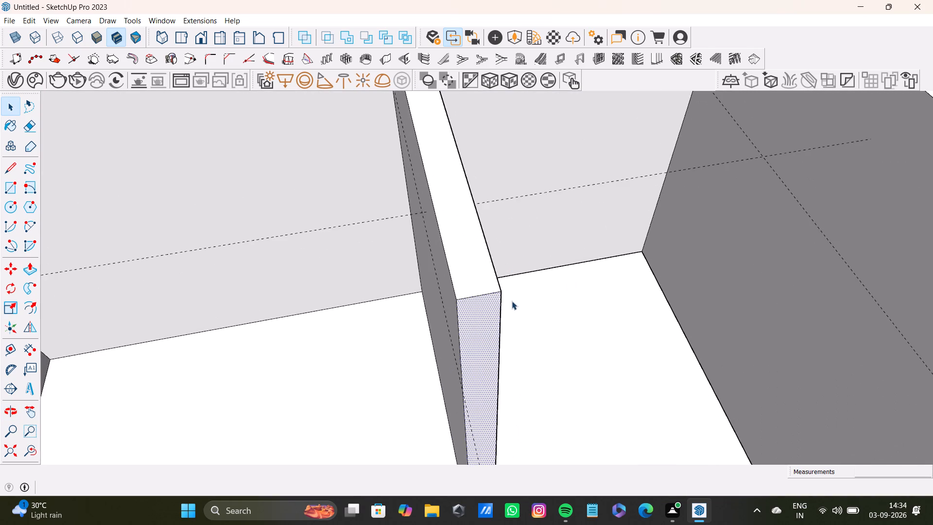
pyautogui.moveTo(512, 291); pyautogui.dragTo(509, 252, button='middle')
pyautogui.press('l')
pyautogui.scroll(3, 486, 252)
pyautogui.scroll(-3, 485, 247)
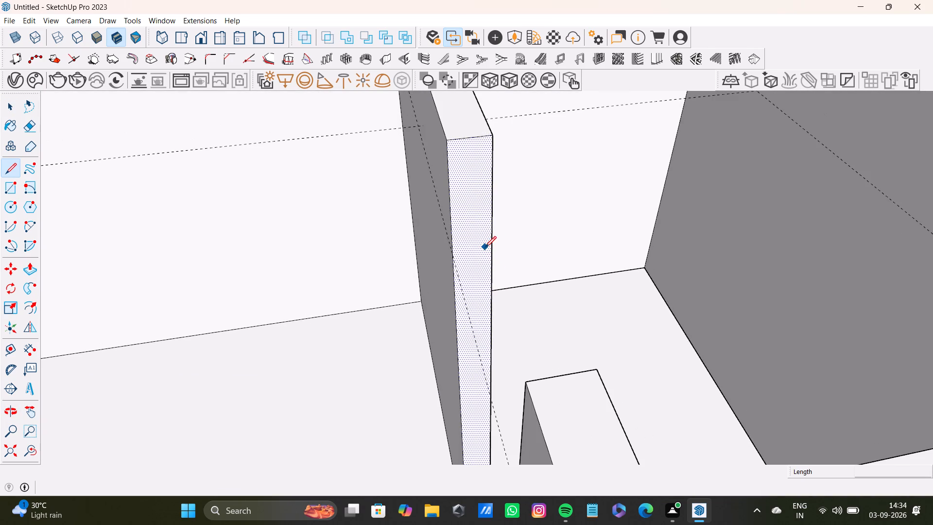
pyautogui.press('t')
pyautogui.scroll(-3, 482, 209)
pyautogui.keyDown('shift'); pyautogui.moveTo(487, 201); pyautogui.dragTo(489, 236, button='middle'); pyautogui.keyUp('shift')
pyautogui.moveTo(481, 217); pyautogui.dragTo(478, 205, button='middle')
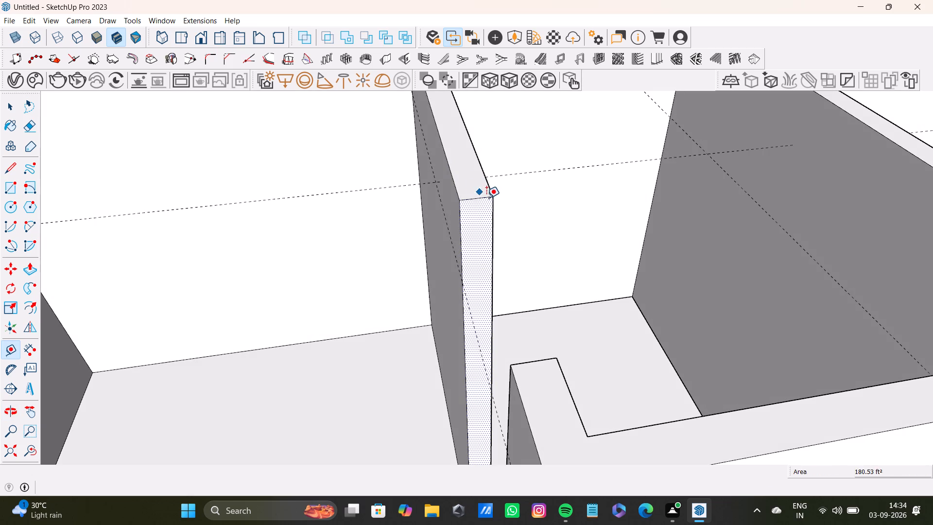
pyautogui.click(474, 198)
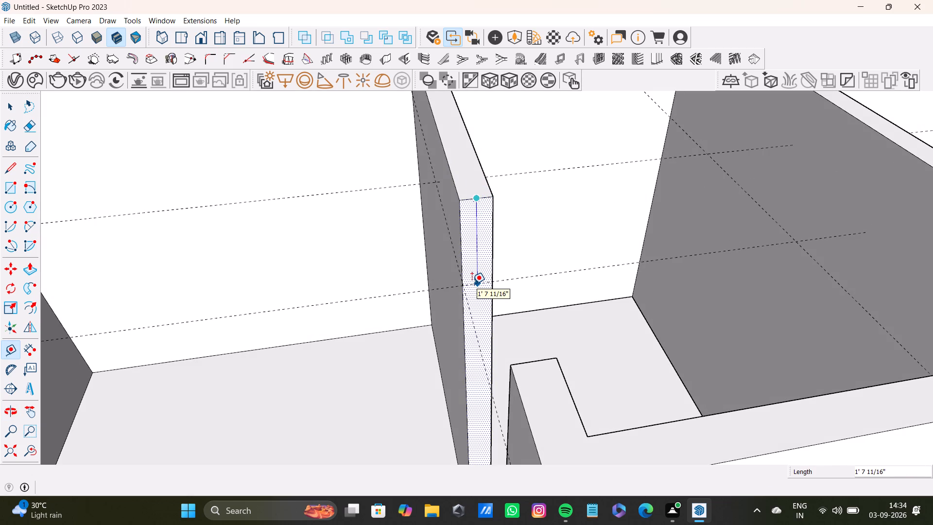
pyautogui.press('1')
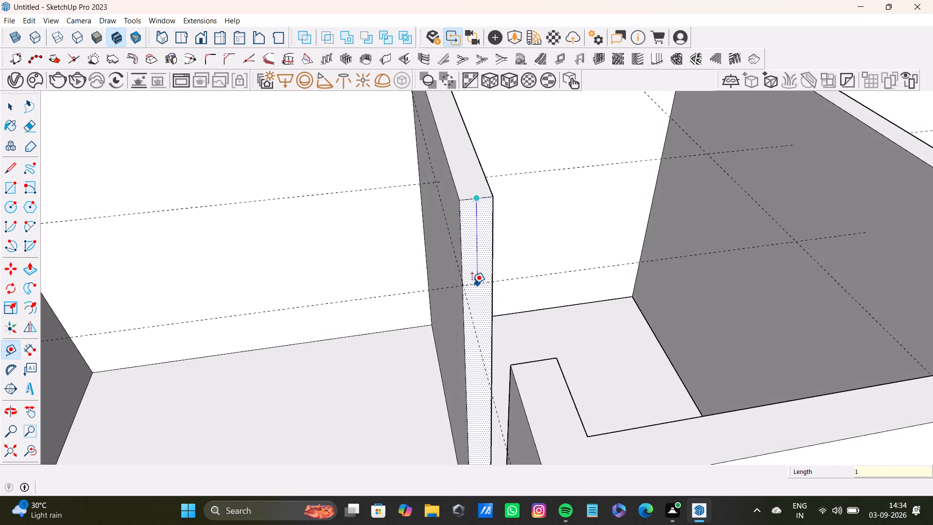
pyautogui.press("'")
pyautogui.press('2')
pyautogui.hotkey('shift', '"')
pyautogui.press('Return')
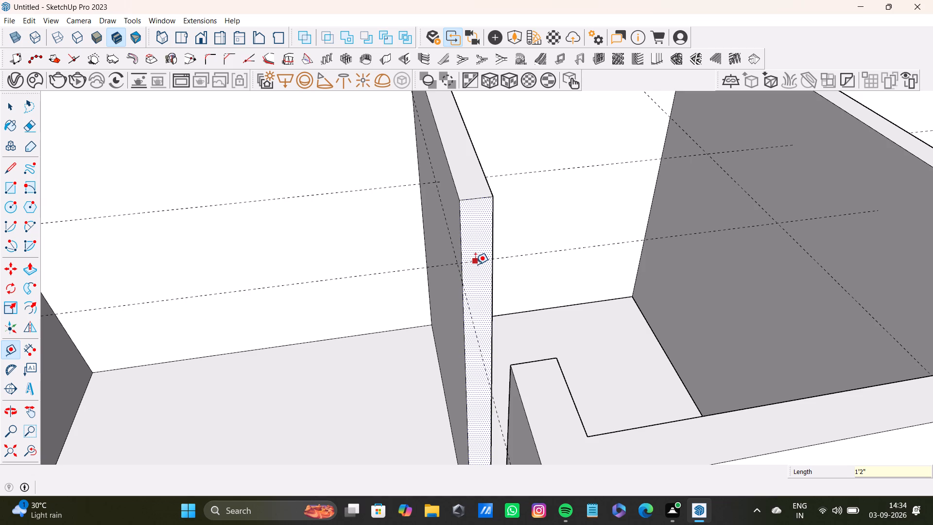
# Draw a line along the guide across the shortened partition wall's end face.
pyautogui.press('l')
pyautogui.scroll(5, 468, 262)
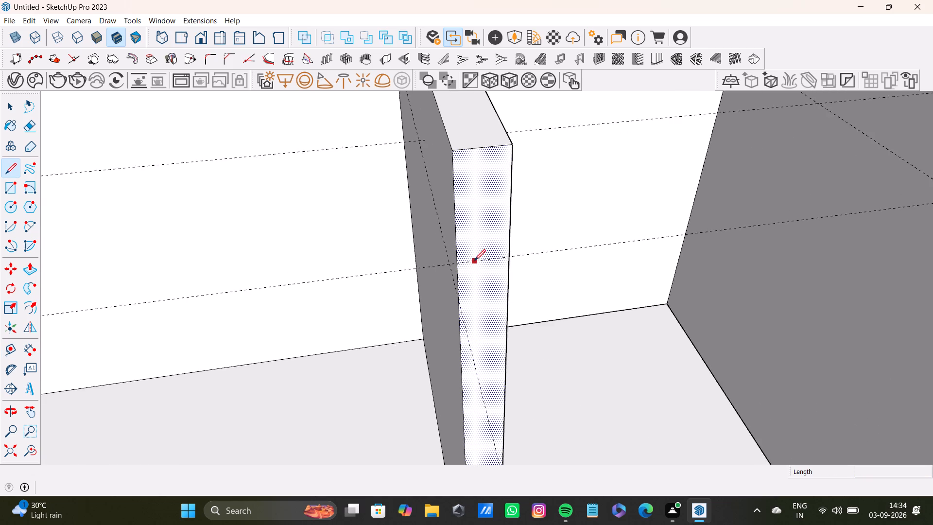
pyautogui.scroll(7, 474, 261)
pyautogui.click(439, 271)
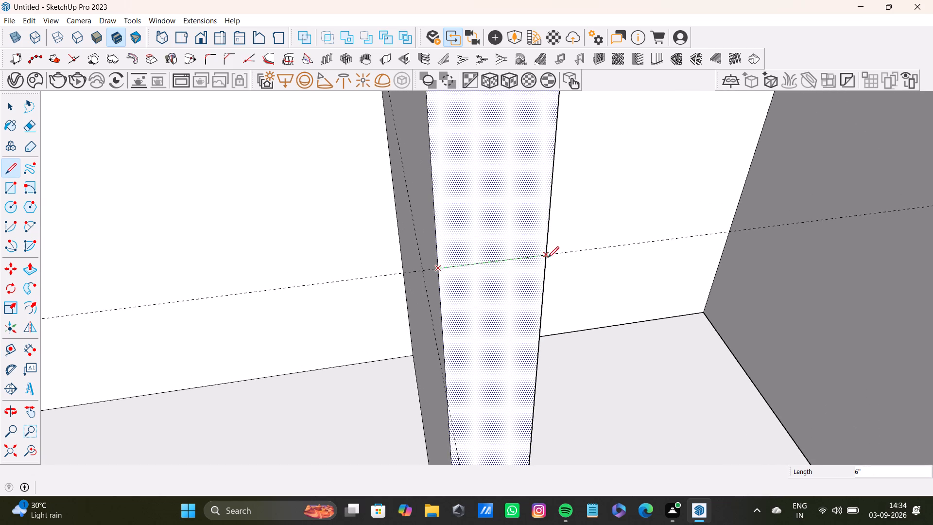
pyautogui.click(548, 254)
pyautogui.press('space')
# Push/pull the end face's portion above the line across the doorway gap until it meets the small middle room's corner stub.
pyautogui.click(509, 208)
pyautogui.scroll(-15, 502, 210)
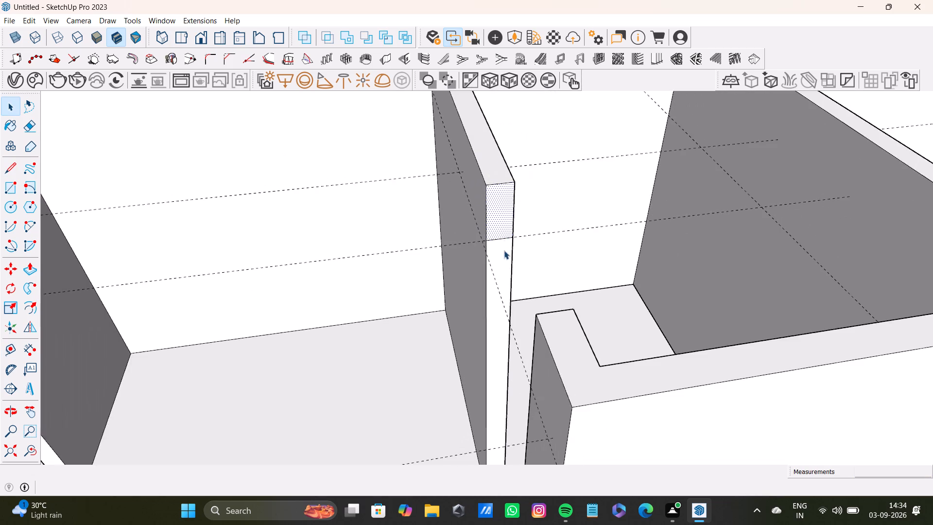
pyautogui.moveTo(504, 250); pyautogui.dragTo(573, 239, button='middle')
pyautogui.press('p')
pyautogui.moveTo(516, 200); pyautogui.dragTo(521, 207)
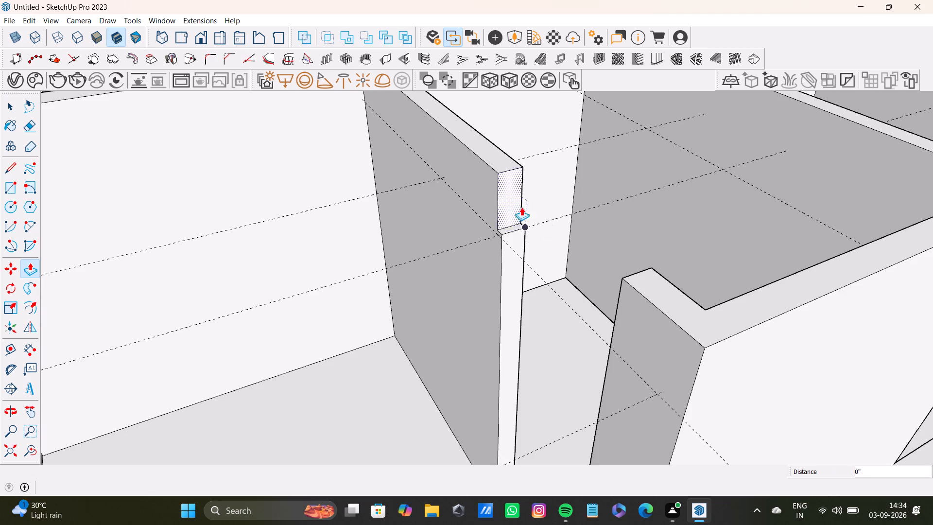
pyautogui.moveTo(521, 207); pyautogui.dragTo(649, 275)
pyautogui.hotkey('ctrl', 'z')
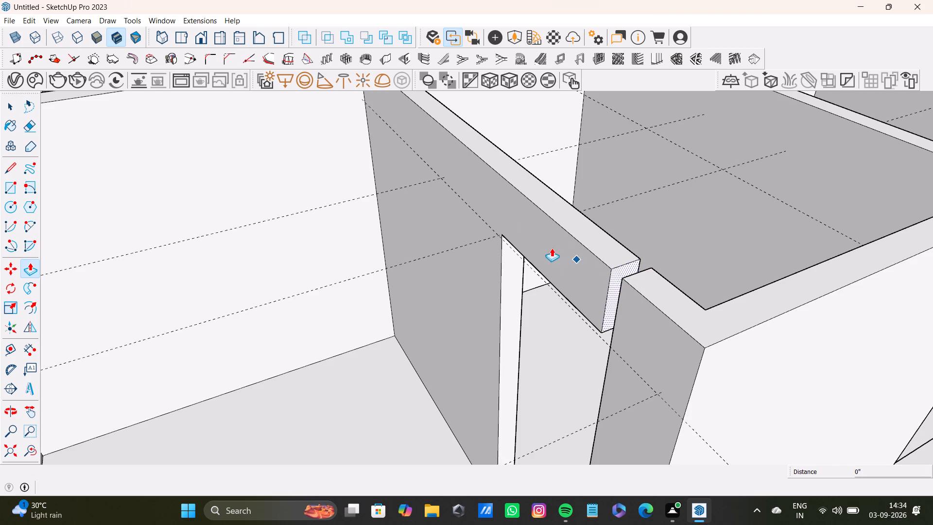
pyautogui.moveTo(513, 200); pyautogui.dragTo(676, 299)
pyautogui.press('space')
# Delete the leftover vertical joint edges on both sides of the wall where the new lintel meets the stub.
pyautogui.scroll(3, 614, 276)
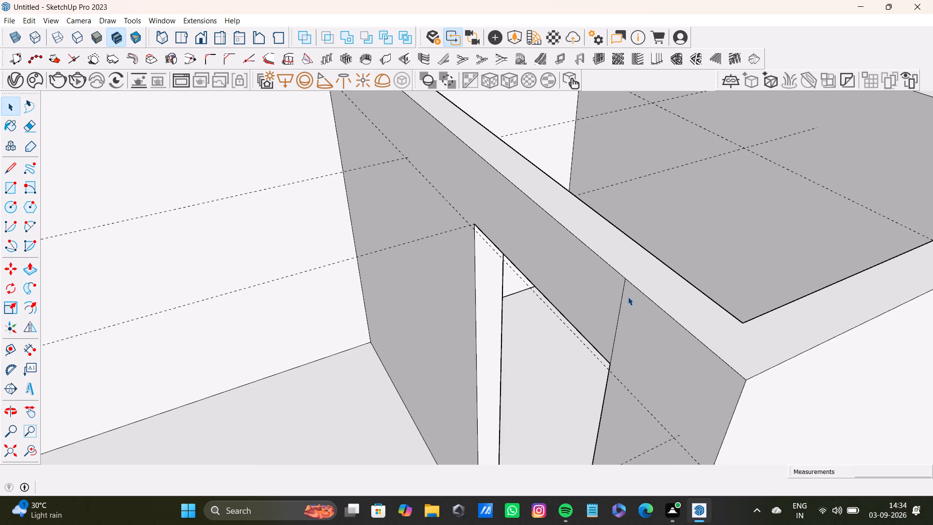
pyautogui.click(623, 307)
pyautogui.click(617, 311)
pyautogui.click(621, 318)
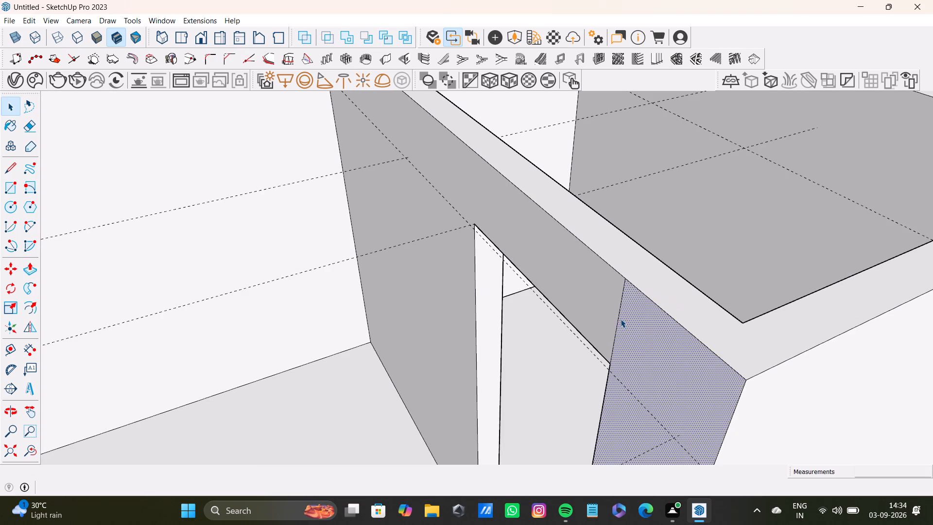
pyautogui.click(617, 319)
pyautogui.press('Delete')
pyautogui.scroll(-5, 620, 309)
pyautogui.moveTo(663, 312); pyautogui.dragTo(413, 289, button='middle')
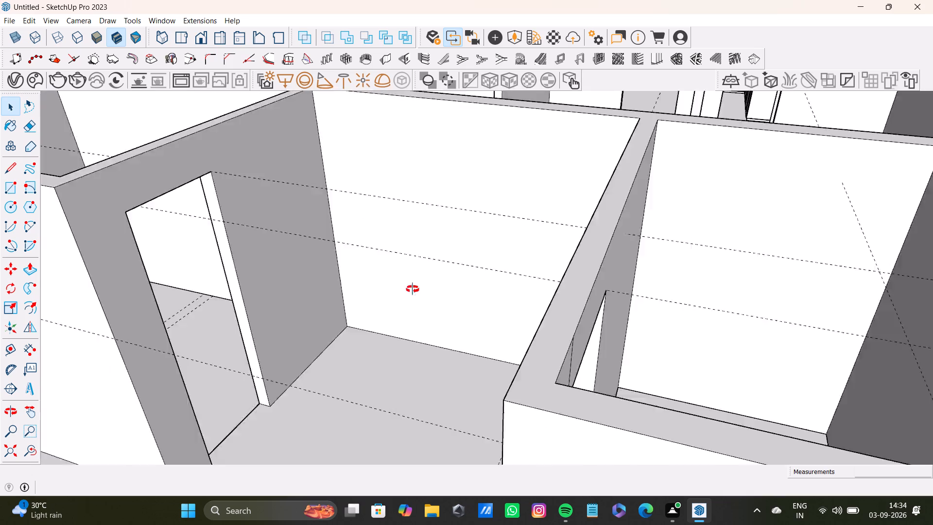
pyautogui.moveTo(413, 289); pyautogui.dragTo(379, 289, button='middle')
pyautogui.scroll(3, 514, 342)
pyautogui.click(505, 370)
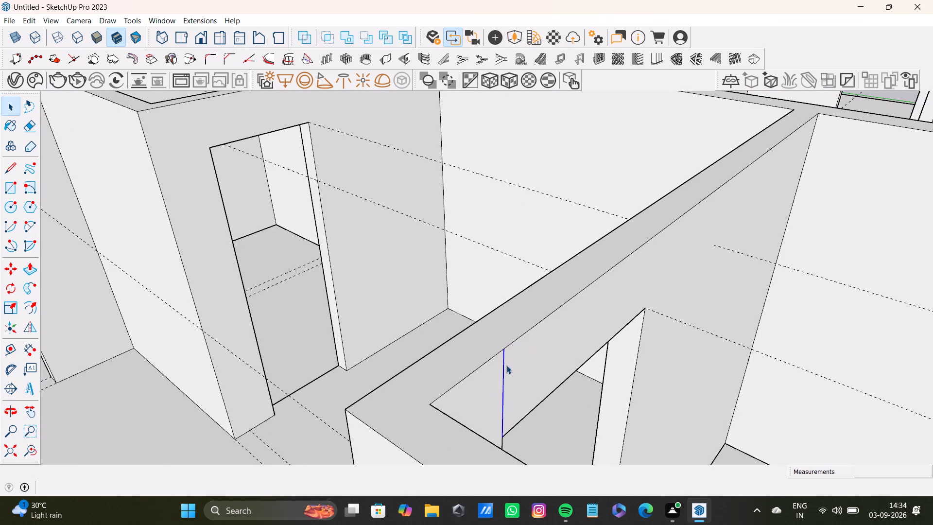
pyautogui.press('Delete')
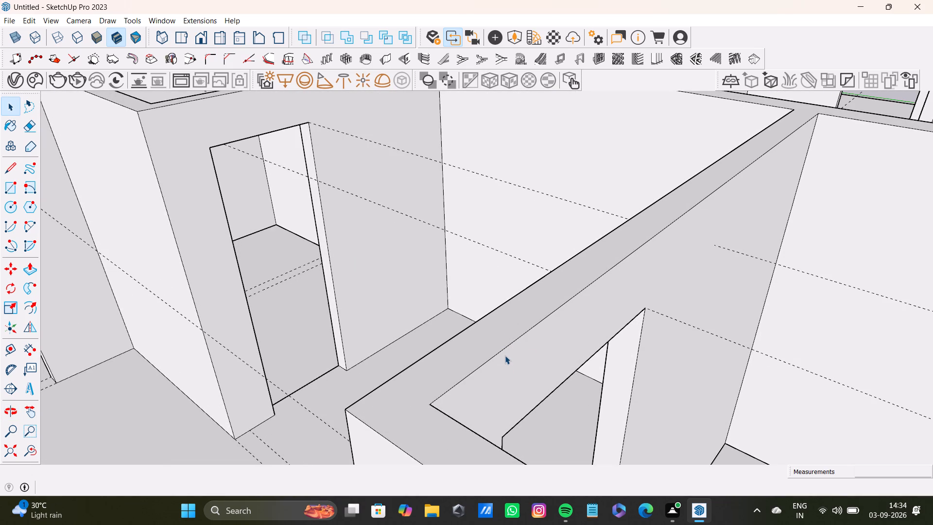
pyautogui.press('space')
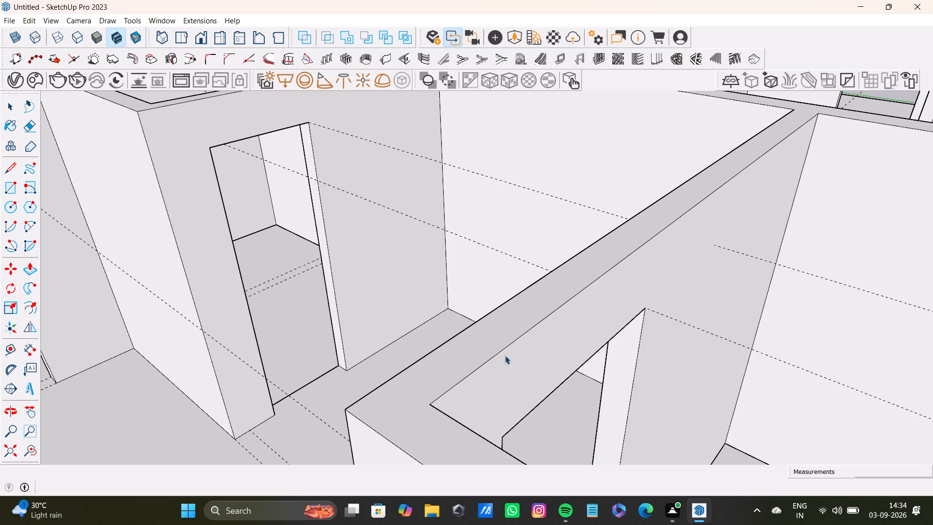
# Place a guide 1'2" below the top edge of the wall end projecting past the small middle room's other corner.
pyautogui.scroll(-11, 450, 238)
pyautogui.moveTo(409, 258); pyautogui.dragTo(502, 337, button='middle')
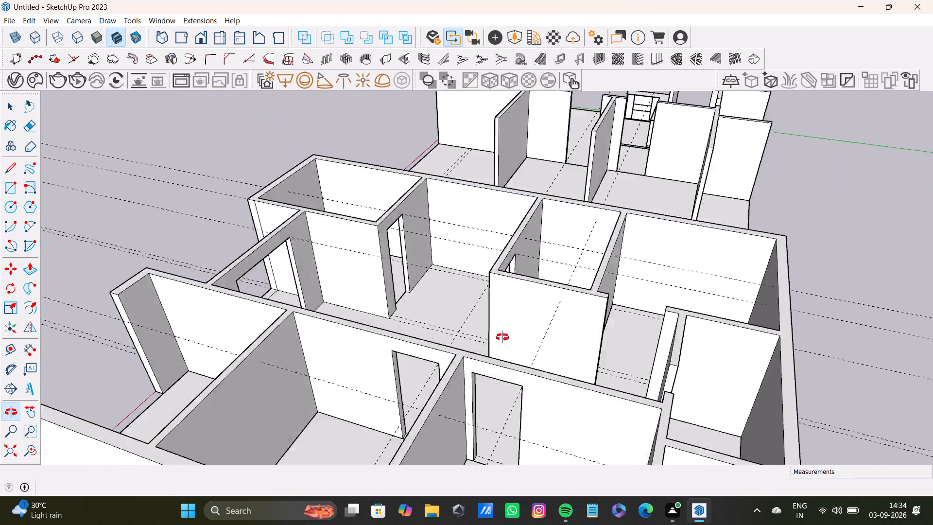
pyautogui.moveTo(502, 337); pyautogui.dragTo(506, 250, button='middle')
pyautogui.scroll(3, 614, 280)
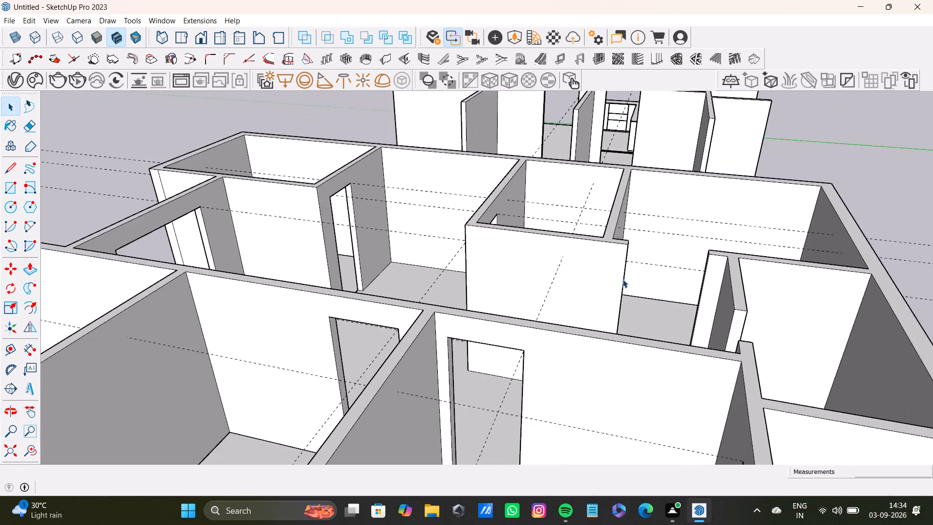
pyautogui.scroll(1, 622, 279)
pyautogui.moveTo(622, 279); pyautogui.dragTo(518, 261, button='middle')
pyautogui.keyDown('shift'); pyautogui.scroll(-1, 518, 260); pyautogui.keyUp('shift')
pyautogui.moveTo(542, 256); pyautogui.dragTo(390, 304, button='middle')
pyautogui.scroll(4, 390, 291)
pyautogui.keyDown('shift'); pyautogui.moveTo(364, 289); pyautogui.dragTo(471, 245, button='middle'); pyautogui.keyUp('shift')
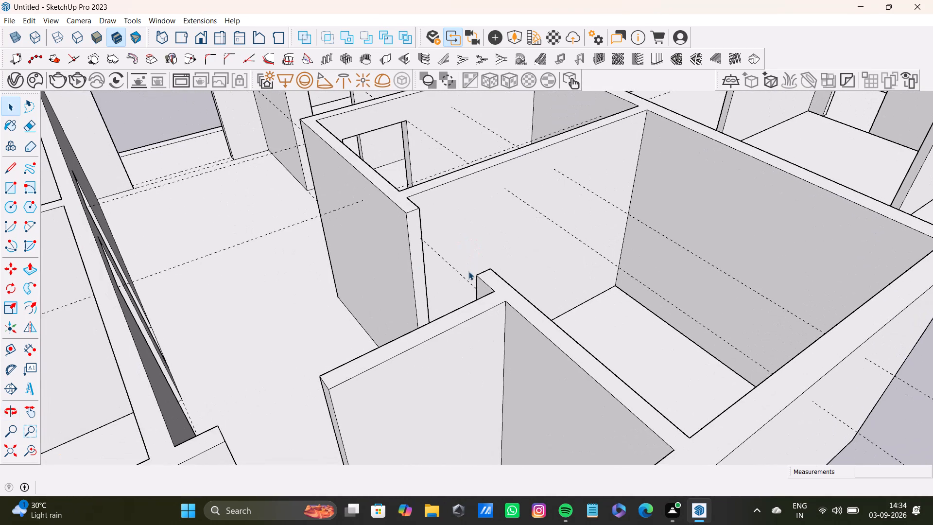
pyautogui.press('t')
pyautogui.scroll(8, 408, 244)
pyautogui.click(414, 169)
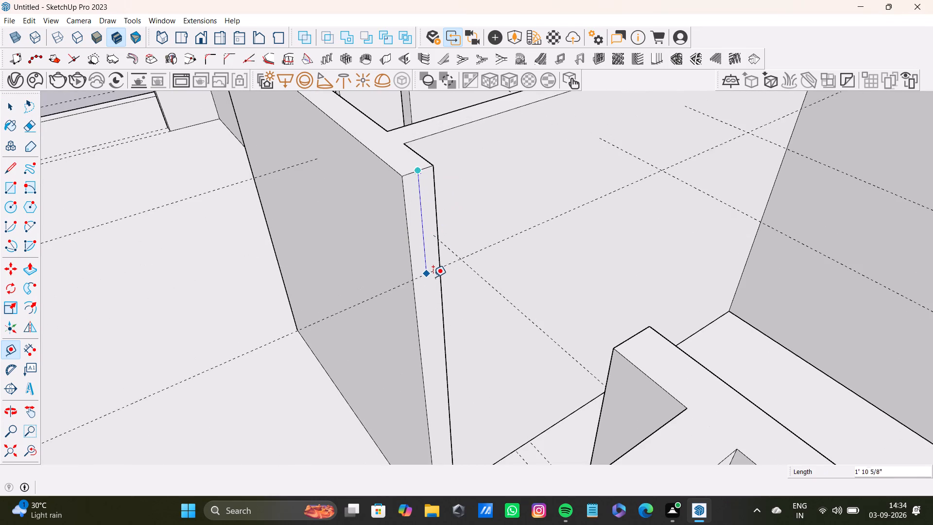
pyautogui.write("1'")
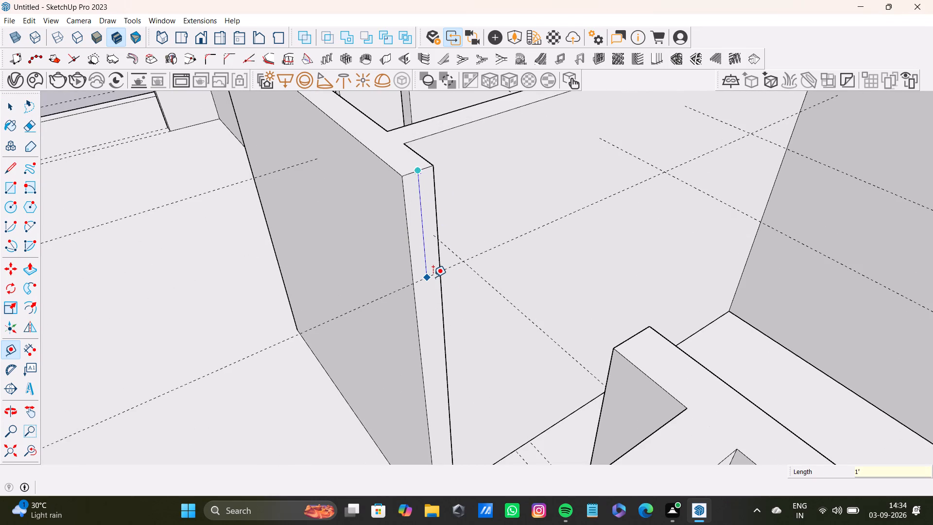
pyautogui.press('2')
pyautogui.hotkey('shift', '"')
pyautogui.press('Return')
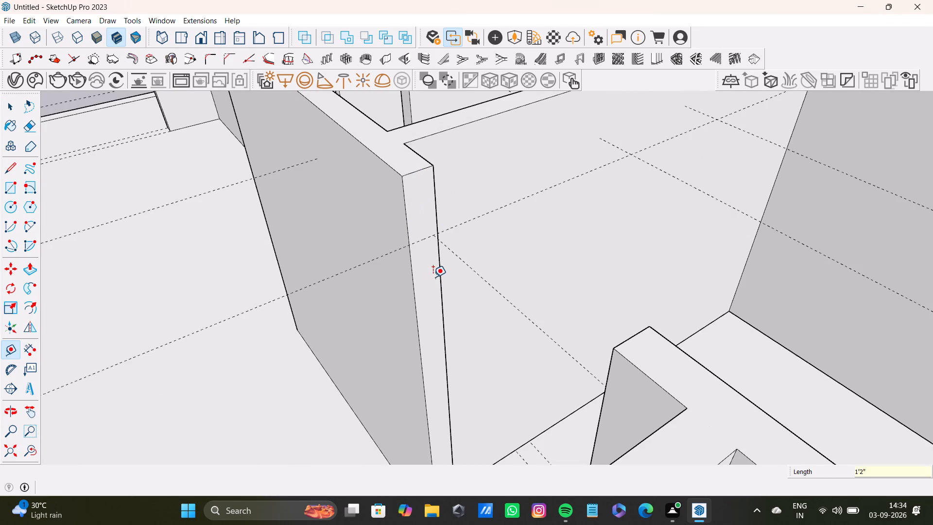
# Draw a line along the guide across the projecting wall's end face.
pyautogui.press('l')
pyautogui.scroll(7, 419, 236)
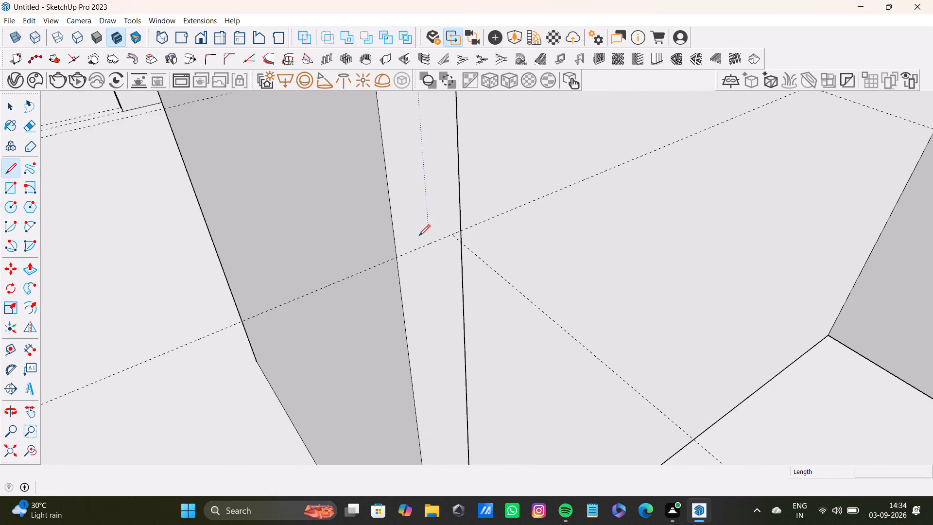
pyautogui.scroll(5, 419, 236)
pyautogui.click(384, 260)
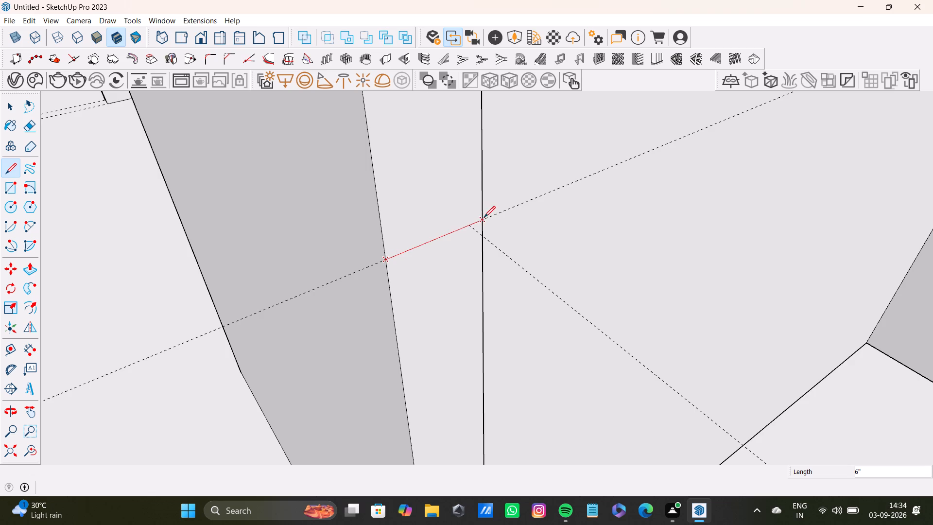
pyautogui.click(484, 216)
pyautogui.press('space')
# Push/pull the end face's portion above the line across the doorway gap until it meets the facing wall stub.
pyautogui.click(439, 192)
pyautogui.scroll(-17, 396, 207)
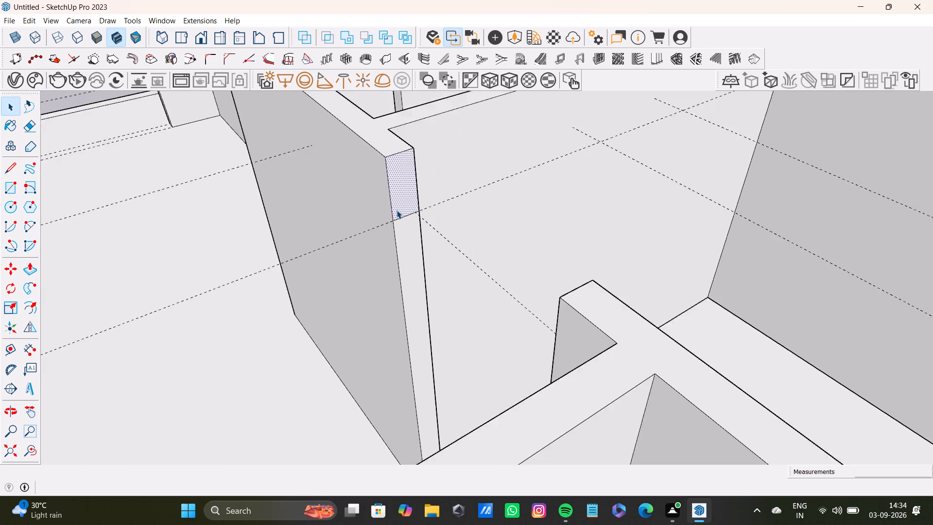
pyautogui.scroll(-2, 397, 210)
pyautogui.moveTo(410, 225); pyautogui.dragTo(492, 225, button='middle')
pyautogui.press('p')
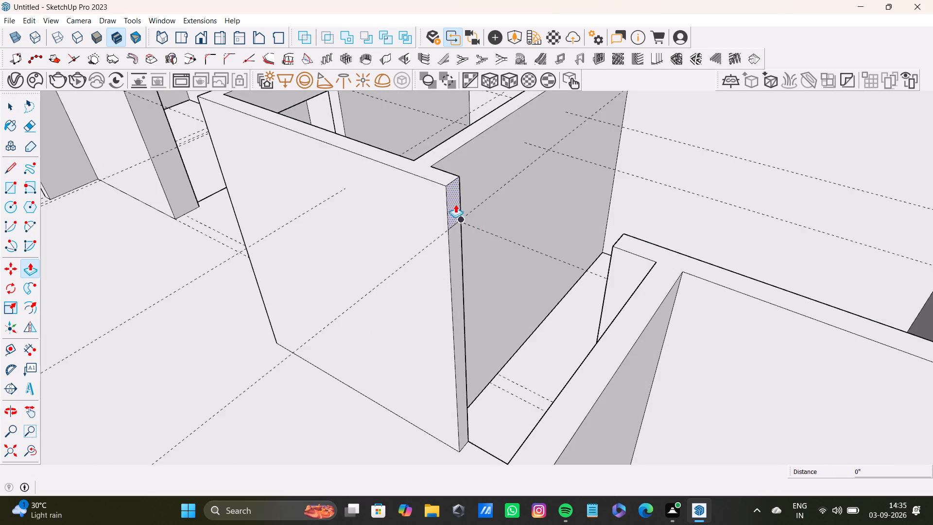
pyautogui.moveTo(451, 203); pyautogui.dragTo(646, 256)
pyautogui.press('space')
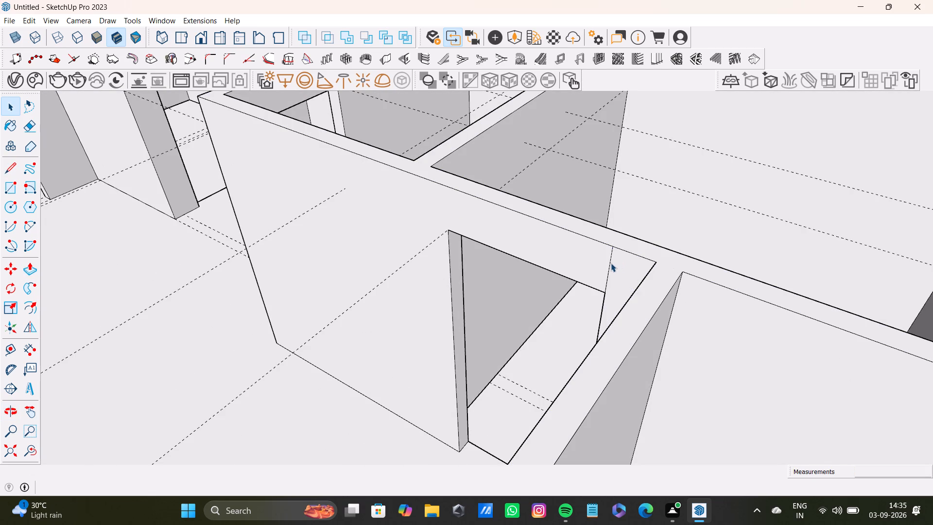
# Delete the leftover vertical joint edge on one side of the wall where the new lintel meets the stub.
pyautogui.click(611, 263)
pyautogui.press('Delete')
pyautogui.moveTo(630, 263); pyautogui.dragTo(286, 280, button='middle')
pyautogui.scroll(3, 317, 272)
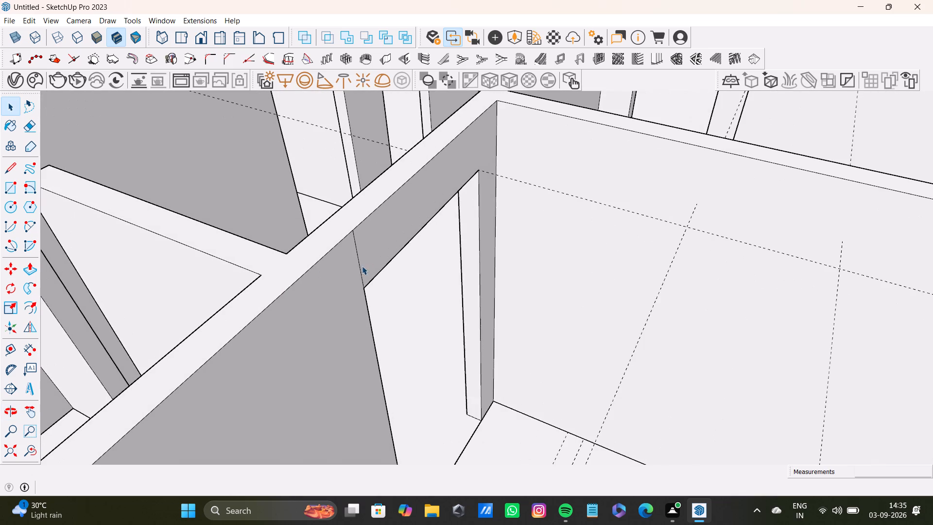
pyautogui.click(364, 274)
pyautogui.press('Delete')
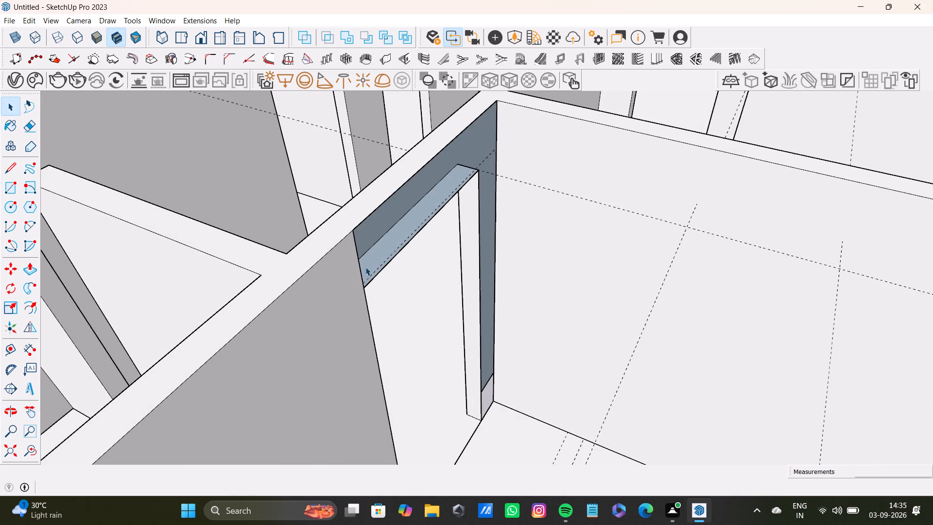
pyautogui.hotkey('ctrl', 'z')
# Delete the leftover vertical joint edge on the opposite side of the wall where the lintel meets the stub.
pyautogui.click(362, 272)
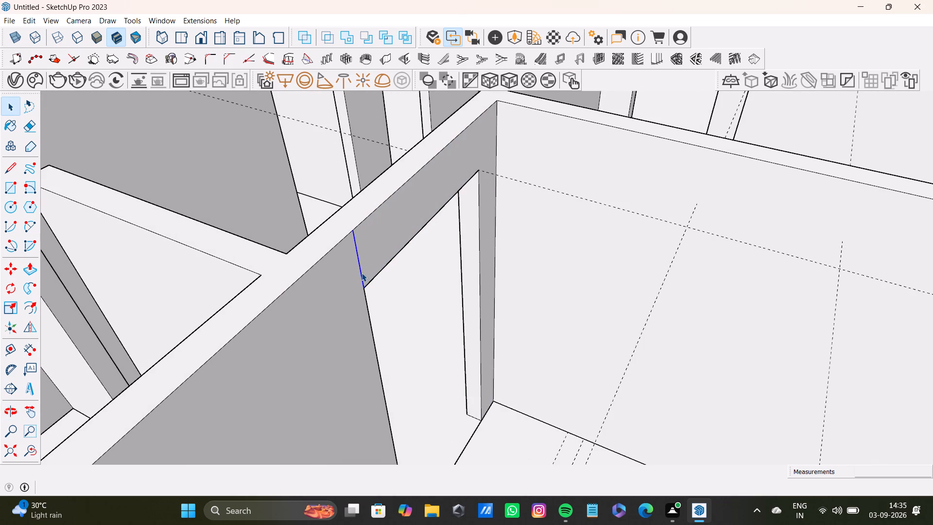
pyautogui.press('Delete')
# Push/pull the free end face of the corridor's end wall back slightly to widen the doorway gap.
pyautogui.scroll(-18, 353, 266)
pyautogui.scroll(1, 252, 275)
pyautogui.scroll(-5, 254, 273)
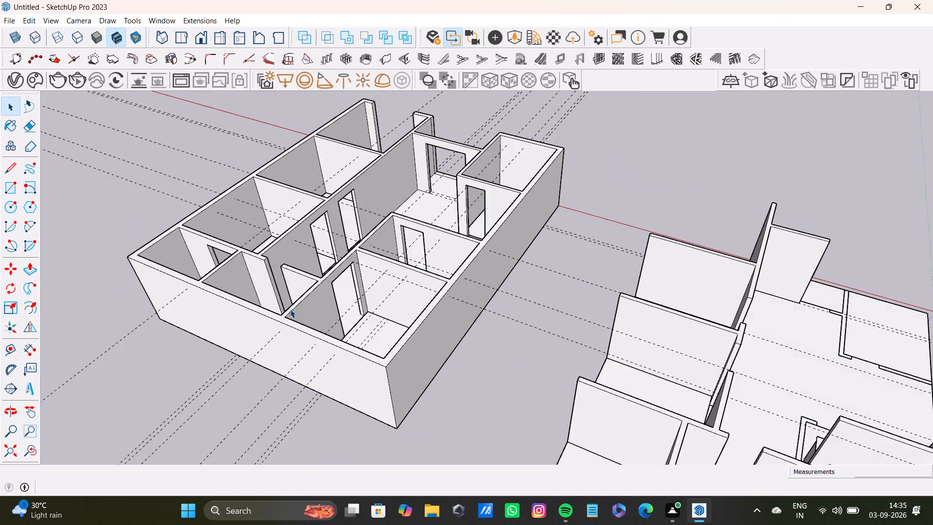
pyautogui.scroll(-3, 290, 309)
pyautogui.moveTo(292, 306); pyautogui.dragTo(456, 270, button='middle')
pyautogui.scroll(8, 366, 304)
pyautogui.moveTo(361, 343); pyautogui.dragTo(356, 458, button='middle')
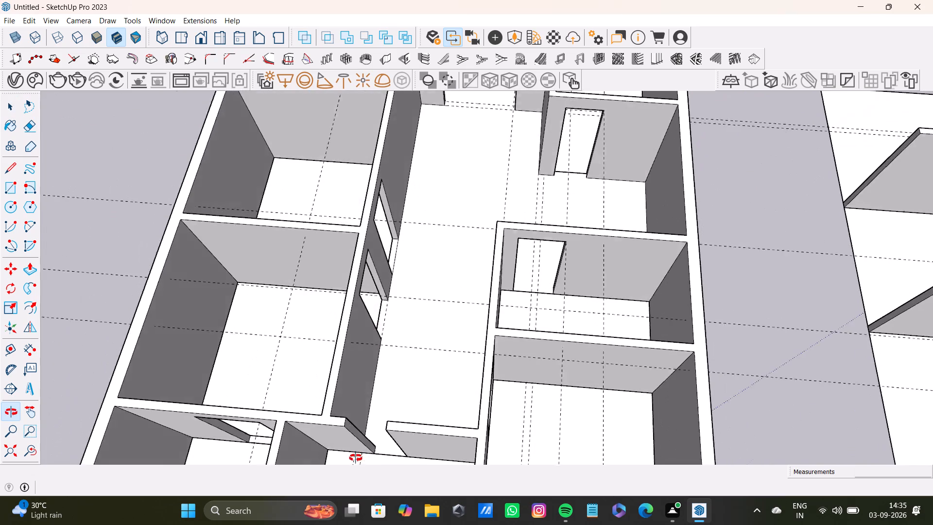
pyautogui.moveTo(356, 458); pyautogui.dragTo(374, 350, button='middle')
pyautogui.scroll(4, 380, 350)
pyautogui.moveTo(407, 348); pyautogui.dragTo(243, 430, button='middle')
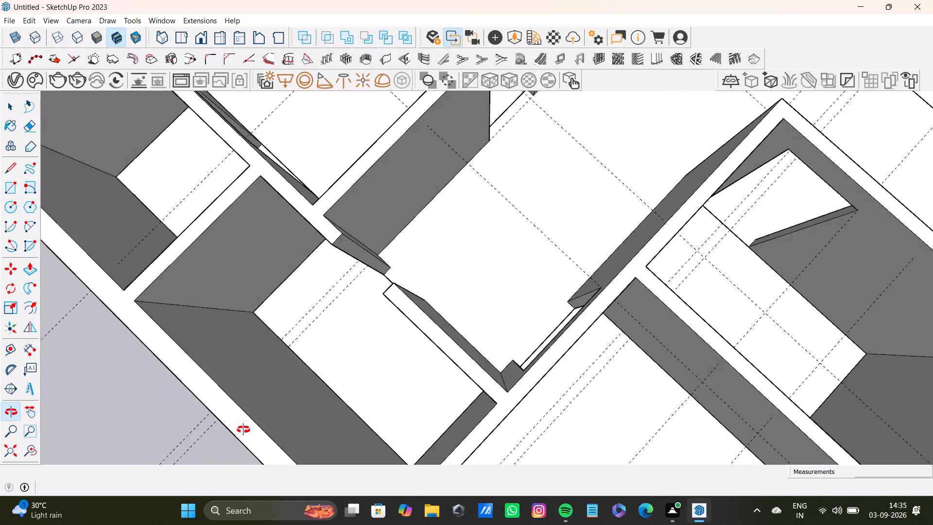
pyautogui.moveTo(243, 430); pyautogui.dragTo(235, 421, button='middle')
pyautogui.scroll(-1, 250, 401)
pyautogui.scroll(4, 492, 277)
pyautogui.keyDown('shift'); pyautogui.moveTo(453, 283); pyautogui.dragTo(591, 311, button='middle'); pyautogui.keyUp('shift')
pyautogui.scroll(2, 587, 342)
pyautogui.moveTo(546, 322); pyautogui.dragTo(565, 244, button='middle')
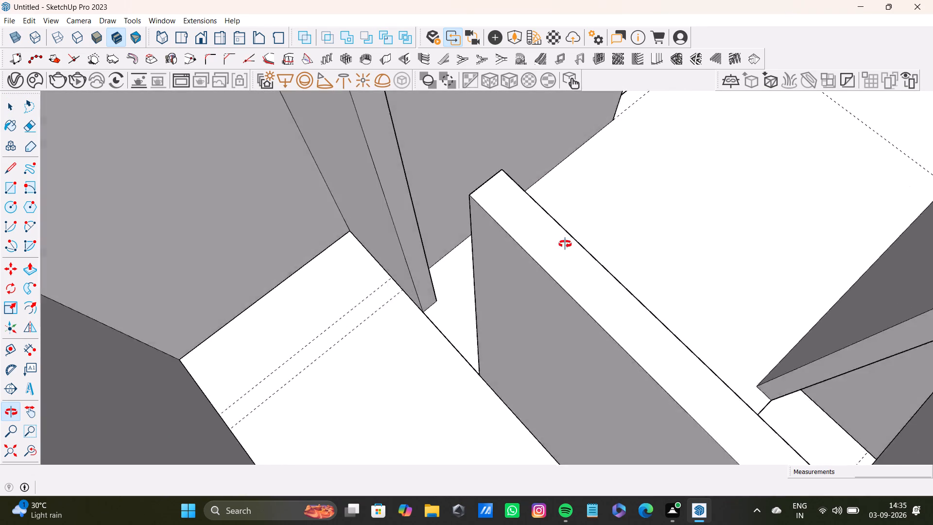
pyautogui.moveTo(565, 244); pyautogui.dragTo(655, 411, button='middle')
pyautogui.moveTo(523, 306); pyautogui.dragTo(770, 335, button='middle')
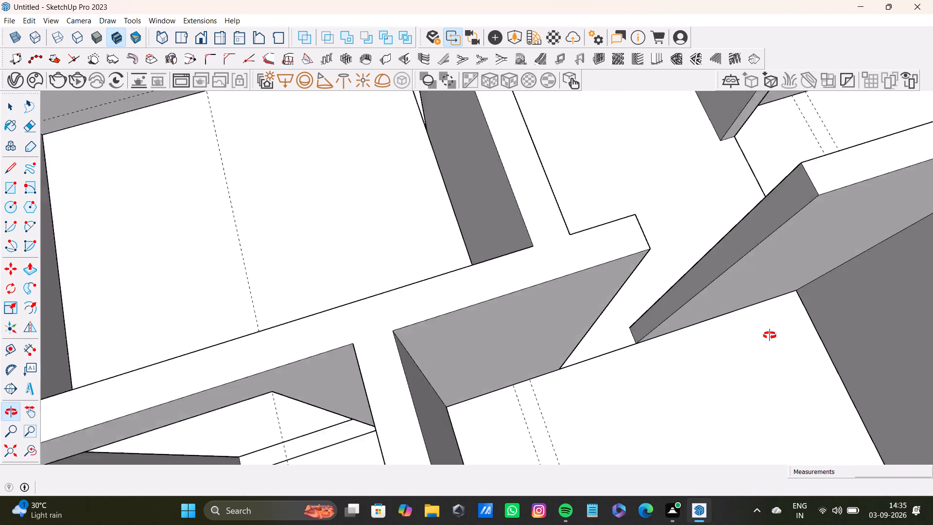
pyautogui.moveTo(770, 335); pyautogui.dragTo(559, 410, button='middle')
pyautogui.moveTo(551, 391); pyautogui.dragTo(688, 357, button='middle')
pyautogui.click(489, 299)
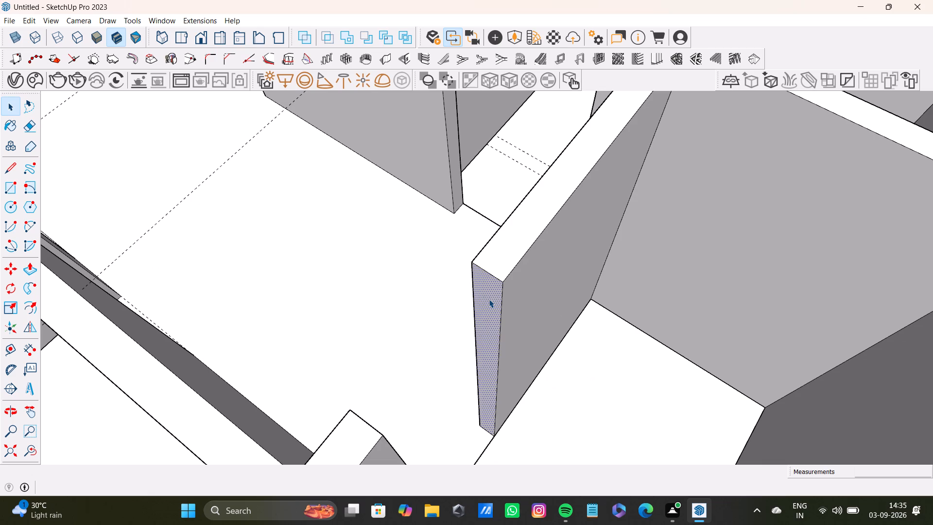
pyautogui.press('p')
pyautogui.moveTo(489, 299); pyautogui.dragTo(498, 278)
pyautogui.press('space')
# Place a guide 1'2" below the top edge of the corridor end wall's free end face.
pyautogui.scroll(-7, 505, 299)
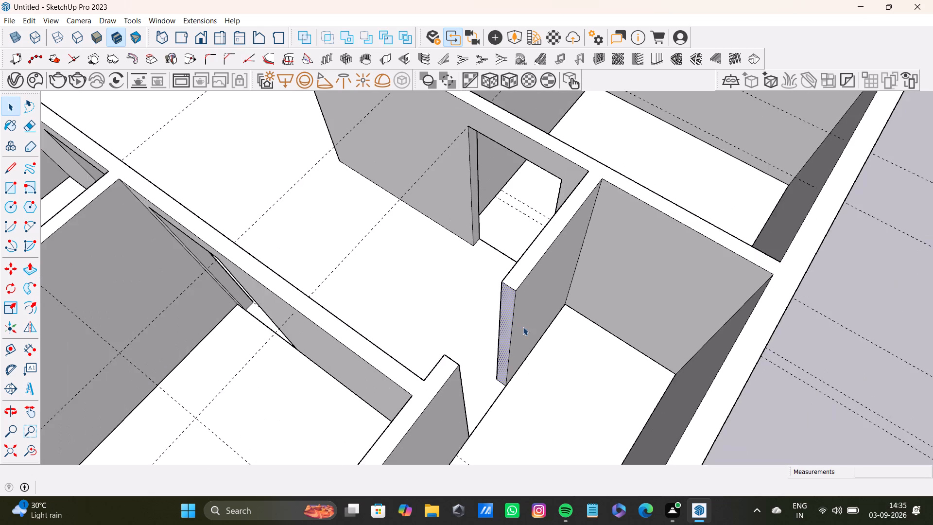
pyautogui.moveTo(526, 325); pyautogui.dragTo(573, 315, button='middle')
pyautogui.press('t')
pyautogui.scroll(7, 508, 295)
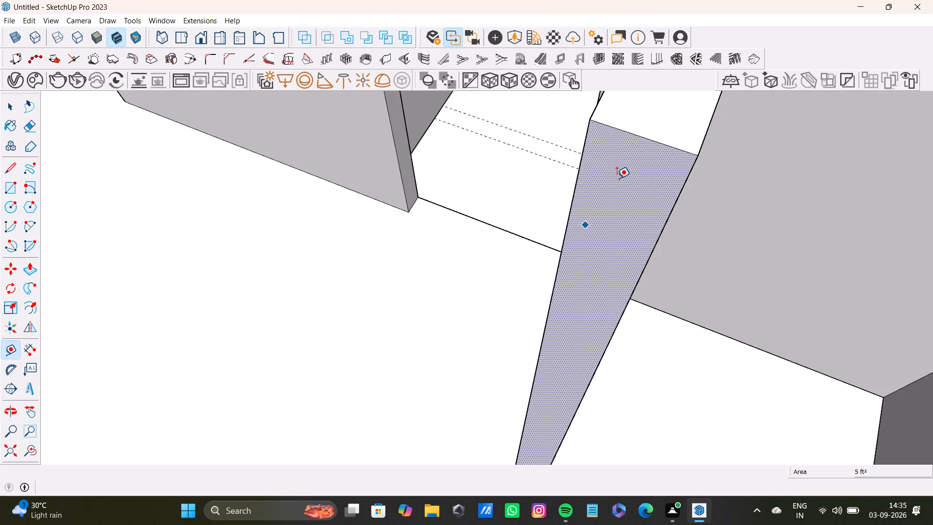
pyautogui.click(644, 140)
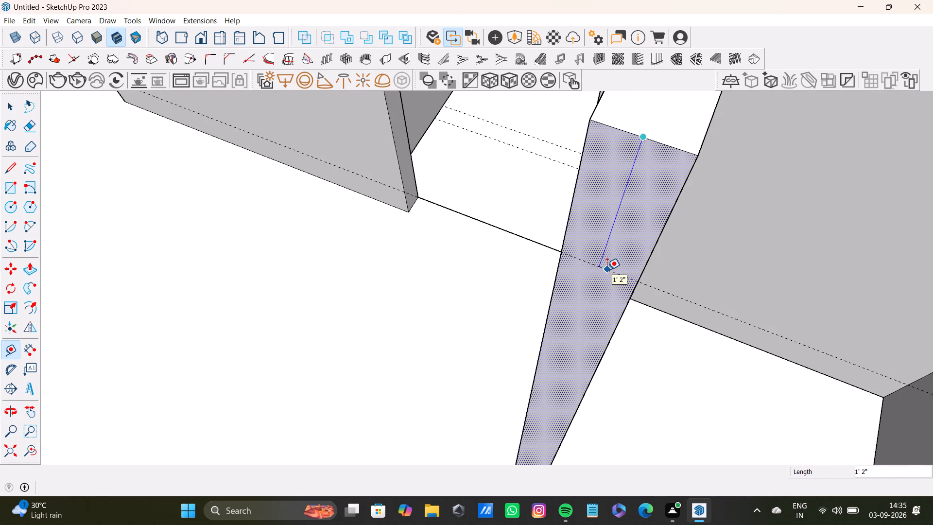
pyautogui.write("1'2")
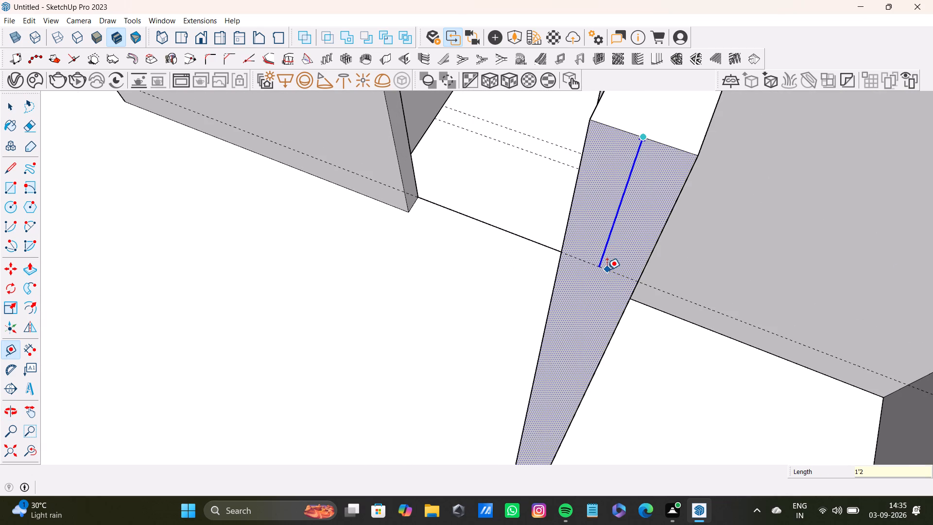
pyautogui.hotkey('shift', '"')
pyautogui.press('Return')
# Draw a line along the guide across the end face of the corridor's end wall.
pyautogui.press('l')
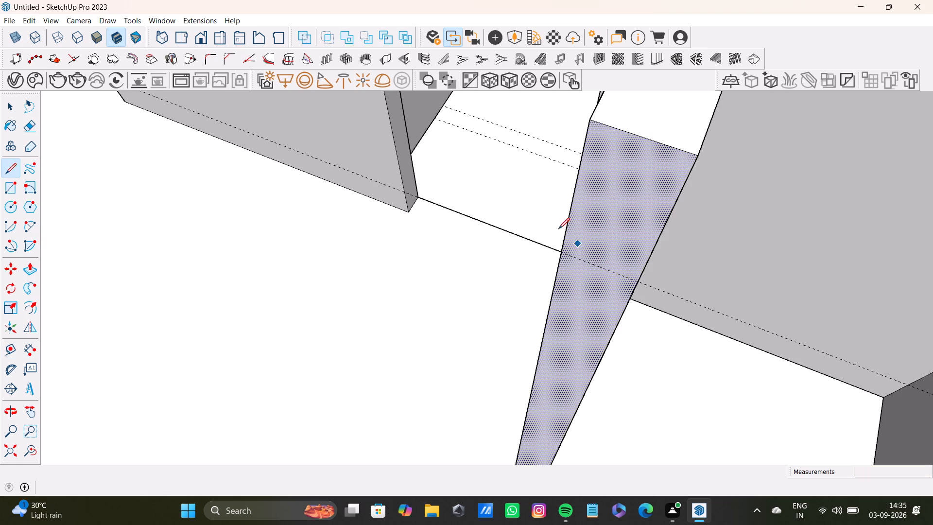
pyautogui.click(562, 253)
pyautogui.click(639, 277)
pyautogui.press('space')
# Push/pull the end face's portion above the line across the doorway gap until it meets the facing wall stub.
pyautogui.click(616, 240)
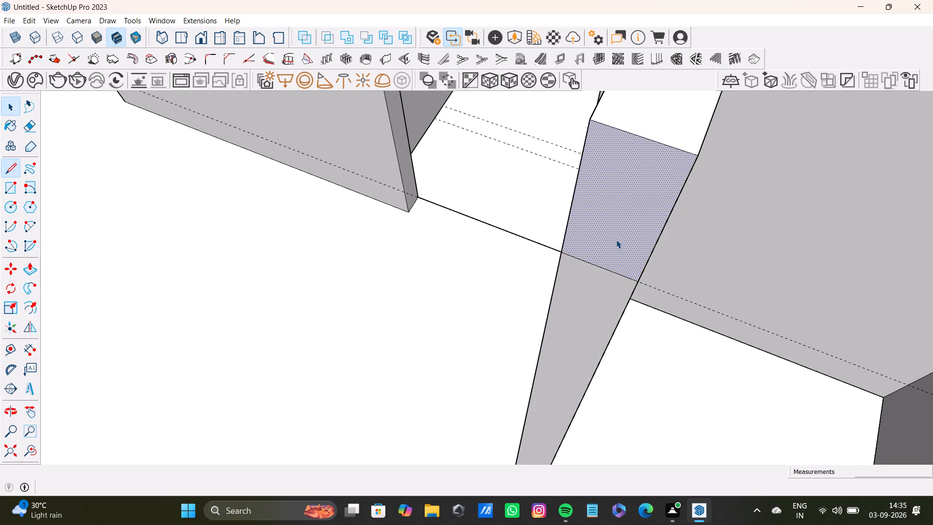
pyautogui.scroll(-9, 605, 252)
pyautogui.moveTo(580, 297); pyautogui.dragTo(690, 304, button='middle')
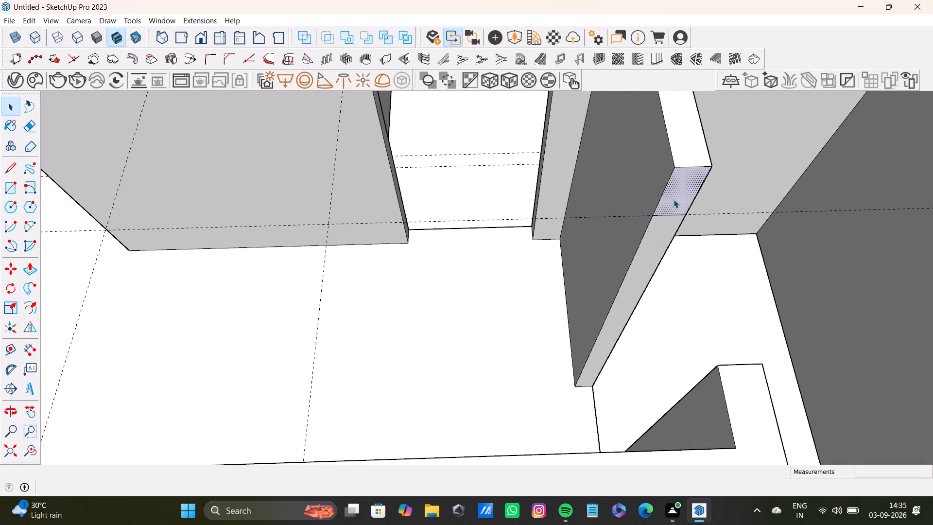
pyautogui.press('p')
pyautogui.moveTo(676, 195); pyautogui.dragTo(740, 399)
pyautogui.press('space')
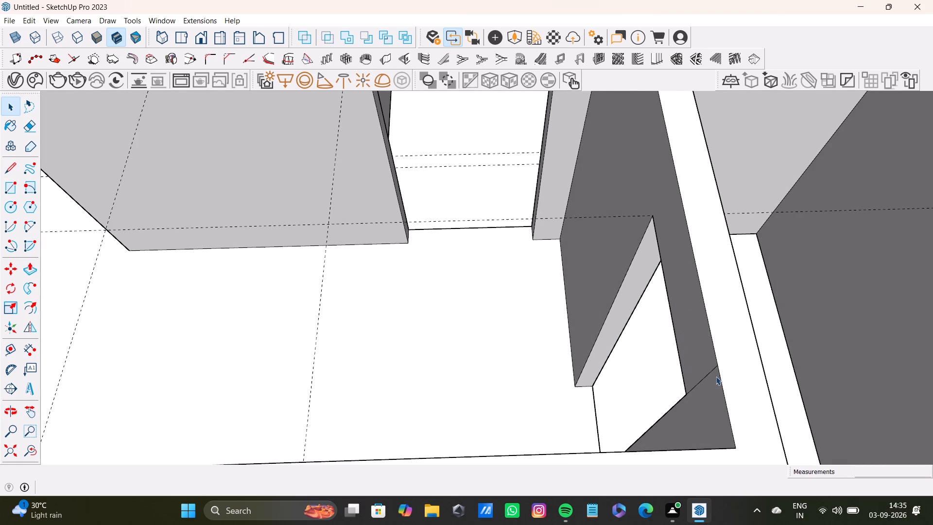
# Delete the leftover vertical joint edges on both sides of the corridor's end wall where the lintel meets the stub.
pyautogui.click(709, 374)
pyautogui.press('Delete')
pyautogui.moveTo(773, 387); pyautogui.dragTo(484, 284, button='middle')
pyautogui.scroll(-3, 285, 153)
pyautogui.keyDown('shift'); pyautogui.moveTo(285, 121); pyautogui.dragTo(437, 403, button='middle'); pyautogui.keyUp('shift')
pyautogui.scroll(2, 313, 218)
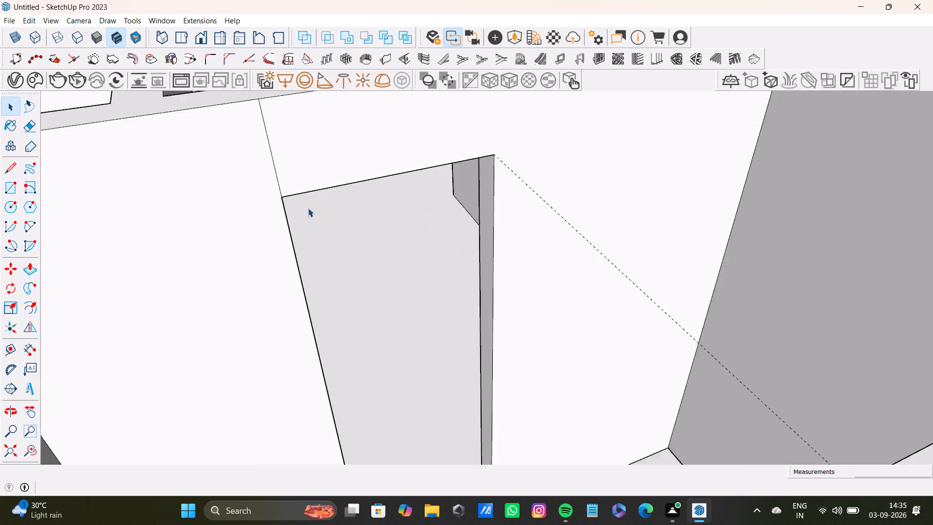
pyautogui.scroll(1, 308, 208)
pyautogui.keyDown('shift'); pyautogui.moveTo(307, 172); pyautogui.dragTo(394, 311, button='middle'); pyautogui.keyUp('shift')
pyautogui.scroll(-8, 429, 317)
pyautogui.keyDown('shift'); pyautogui.moveTo(488, 346); pyautogui.dragTo(432, 260, button='middle'); pyautogui.keyUp('shift')
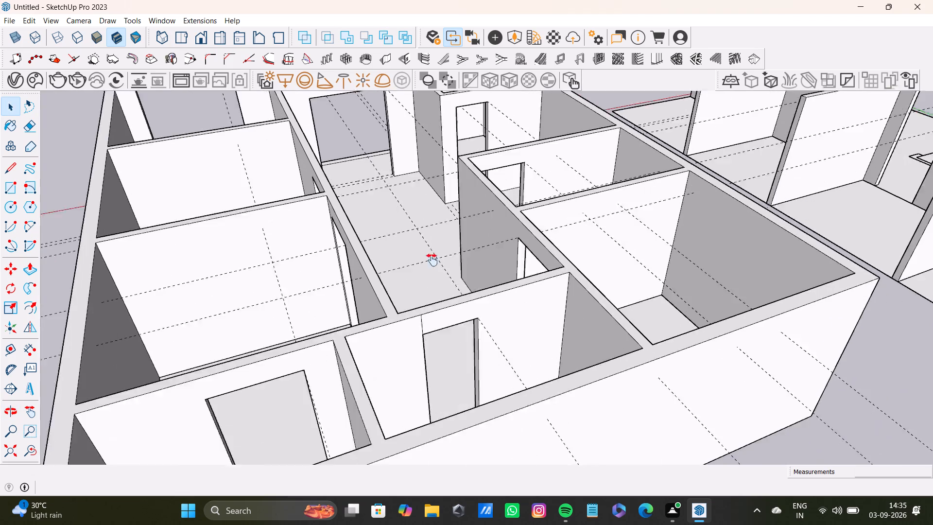
pyautogui.keyDown('shift'); pyautogui.moveTo(432, 260); pyautogui.dragTo(432, 259, button='middle'); pyautogui.keyUp('shift')
pyautogui.scroll(7, 419, 295)
pyautogui.click(367, 230)
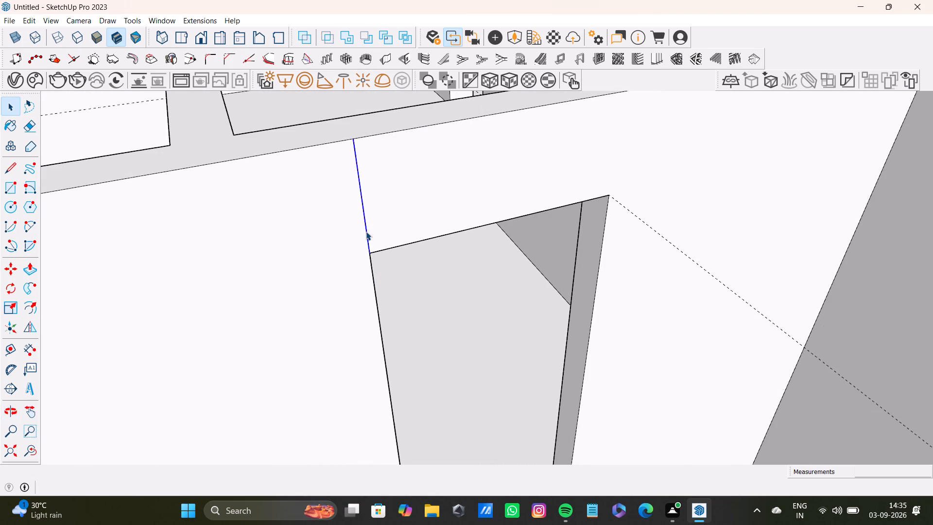
pyautogui.press('Delete')
# Delete the leftover vertical joint edge above the doorway in the front corner room's inner wall.
pyautogui.scroll(-18, 363, 237)
pyautogui.keyDown('shift'); pyautogui.moveTo(369, 248); pyautogui.dragTo(482, 245, button='middle'); pyautogui.keyUp('shift')
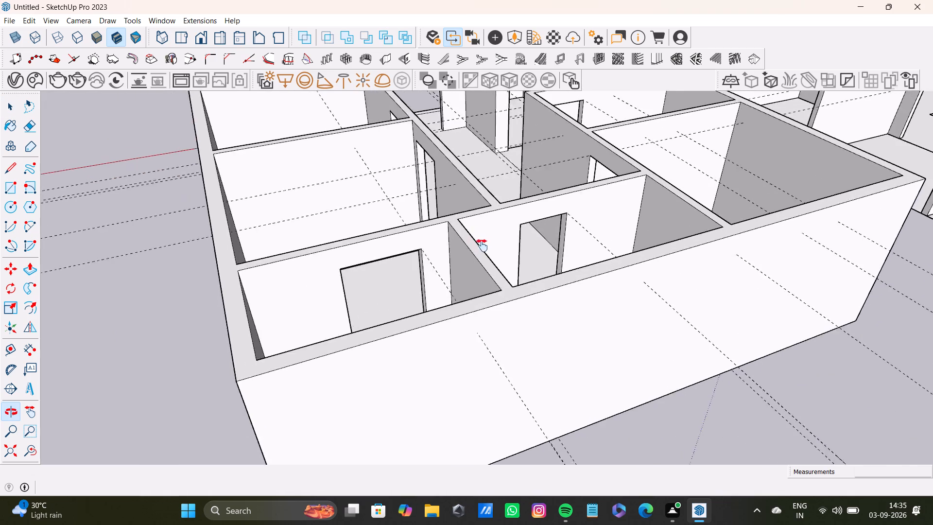
pyautogui.keyDown('shift'); pyautogui.moveTo(482, 245); pyautogui.dragTo(503, 336, button='middle'); pyautogui.keyUp('shift')
pyautogui.moveTo(563, 319); pyautogui.dragTo(343, 339, button='middle')
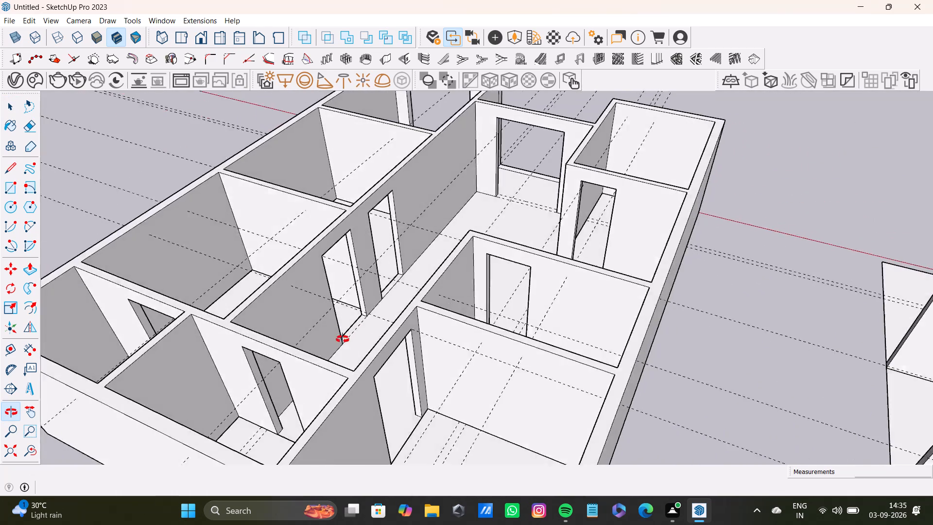
pyautogui.moveTo(343, 339); pyautogui.dragTo(811, 392, button='middle')
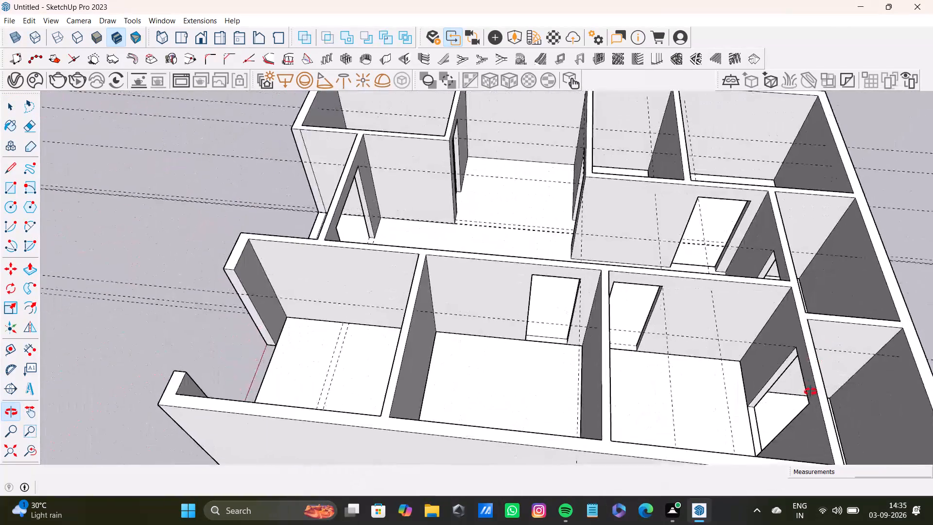
pyautogui.moveTo(811, 392); pyautogui.dragTo(815, 385, button='middle')
pyautogui.moveTo(442, 281); pyautogui.dragTo(666, 229, button='middle')
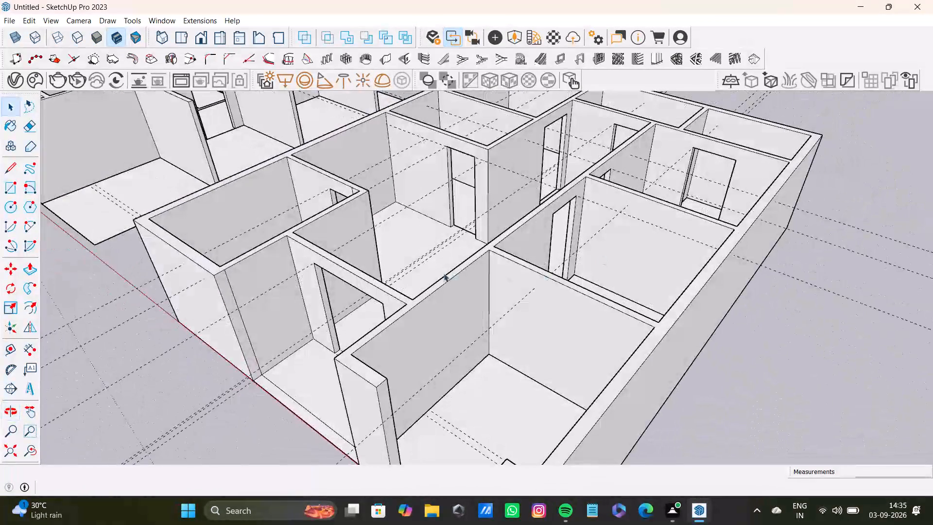
pyautogui.moveTo(449, 272); pyautogui.dragTo(677, 296, button='middle')
pyautogui.scroll(12, 443, 294)
pyautogui.click(421, 262)
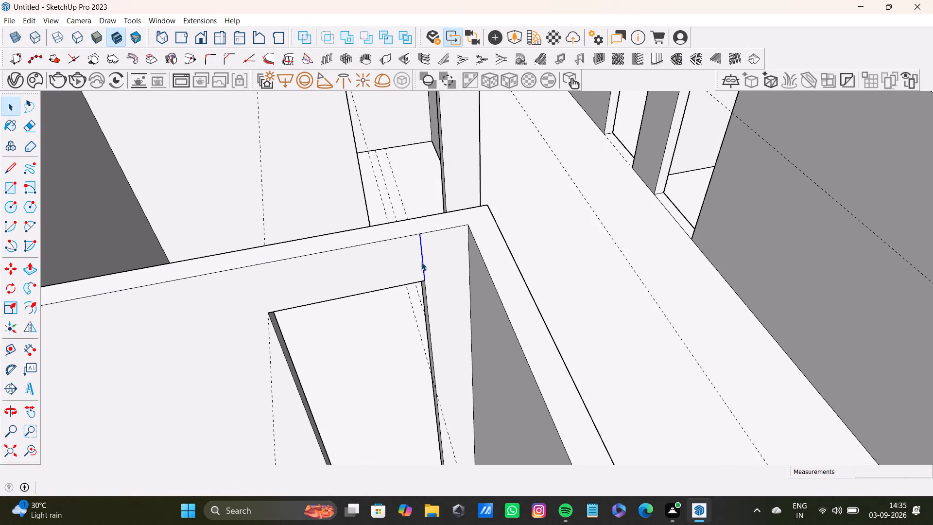
pyautogui.press('Delete')
# Push/pull the outer-wall-side jamb of the back corner room's doorway inward to narrow the opening.
pyautogui.scroll(-18, 412, 273)
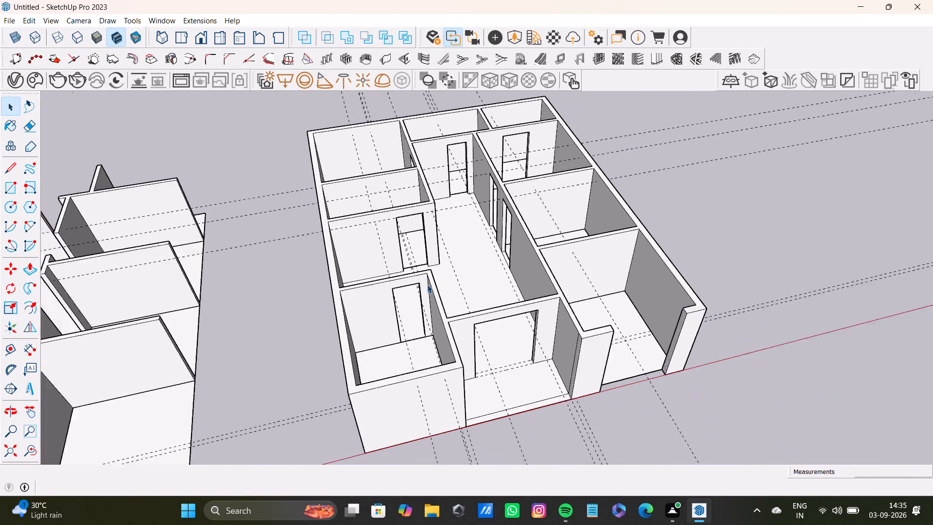
pyautogui.keyDown('shift'); pyautogui.moveTo(448, 280); pyautogui.dragTo(319, 273, button='middle'); pyautogui.keyUp('shift')
pyautogui.scroll(5, 298, 216)
pyautogui.moveTo(379, 201); pyautogui.dragTo(370, 203, button='middle')
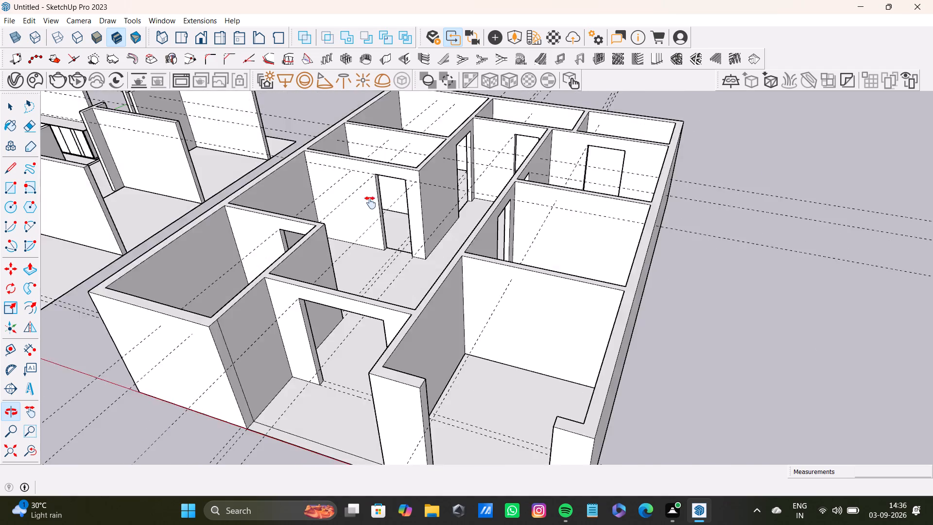
pyautogui.moveTo(370, 203); pyautogui.dragTo(384, 208, button='middle')
pyautogui.moveTo(610, 360); pyautogui.dragTo(769, 456, button='middle')
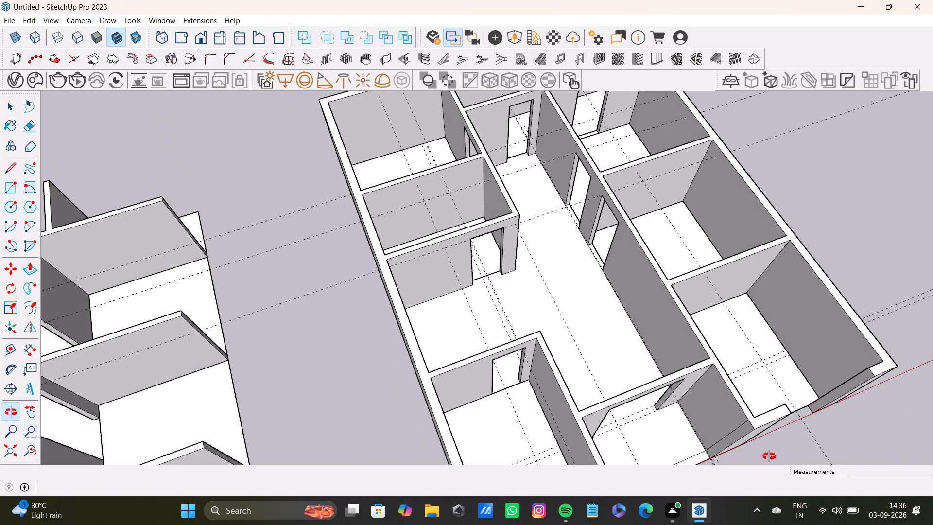
pyautogui.moveTo(769, 456); pyautogui.dragTo(549, 360, button='middle')
pyautogui.moveTo(542, 148); pyautogui.dragTo(550, 201, button='middle')
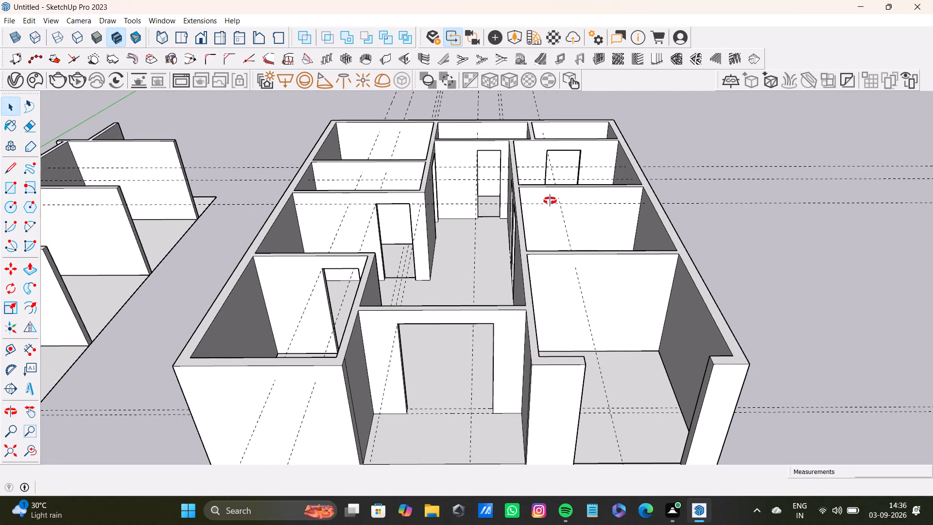
pyautogui.moveTo(550, 201); pyautogui.dragTo(570, 297, button='middle')
pyautogui.scroll(3, 550, 172)
pyautogui.scroll(-5, 554, 145)
pyautogui.moveTo(550, 145); pyautogui.dragTo(548, 164, button='middle')
pyautogui.keyDown('shift'); pyautogui.moveTo(548, 164); pyautogui.dragTo(538, 333, button='middle'); pyautogui.keyUp('shift')
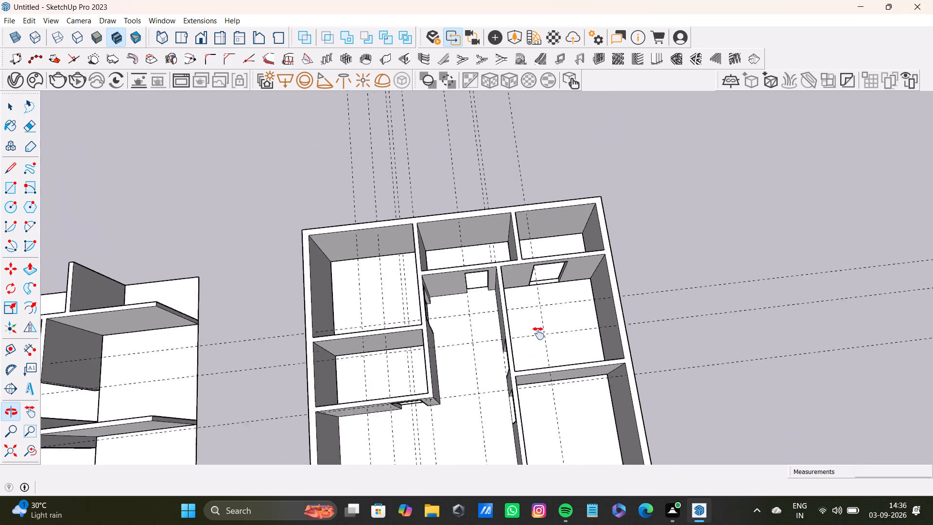
pyautogui.keyDown('shift'); pyautogui.moveTo(538, 333); pyautogui.dragTo(539, 350, button='middle'); pyautogui.keyUp('shift')
pyautogui.scroll(9, 545, 288)
pyautogui.moveTo(584, 332); pyautogui.dragTo(630, 206, button='middle')
pyautogui.scroll(-1, 630, 206)
pyautogui.scroll(2, 596, 281)
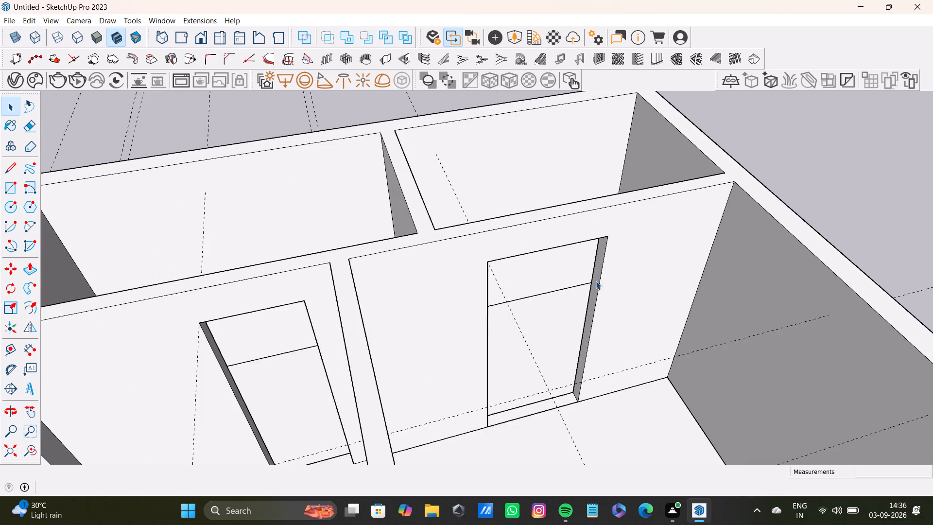
pyautogui.scroll(2, 596, 281)
pyautogui.moveTo(596, 281); pyautogui.dragTo(634, 276, button='middle')
pyautogui.click(603, 254)
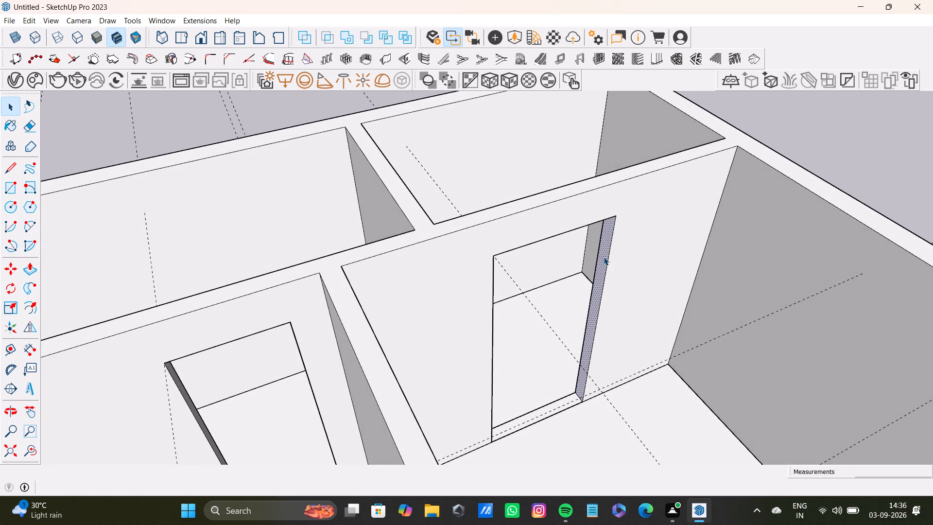
pyautogui.press('p')
pyautogui.moveTo(604, 257); pyautogui.dragTo(560, 281)
pyautogui.press('space')
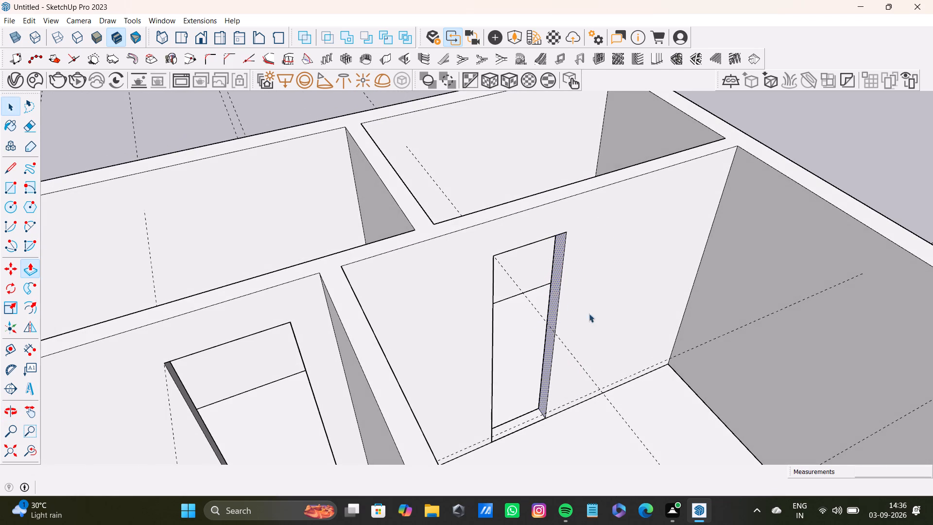
# Push/pull the same doorway's corridor-side jamb back about 11 1/4", widening the opening toward the corridor wall.
pyautogui.moveTo(589, 314); pyautogui.dragTo(401, 333, button='middle')
pyautogui.scroll(3, 402, 282)
pyautogui.click(420, 278)
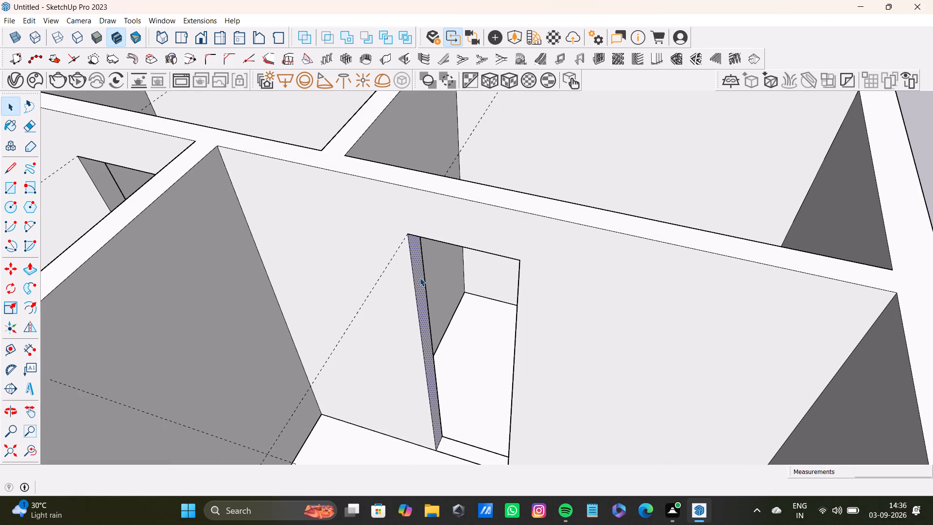
pyautogui.press('p')
pyautogui.moveTo(420, 278); pyautogui.dragTo(384, 253)
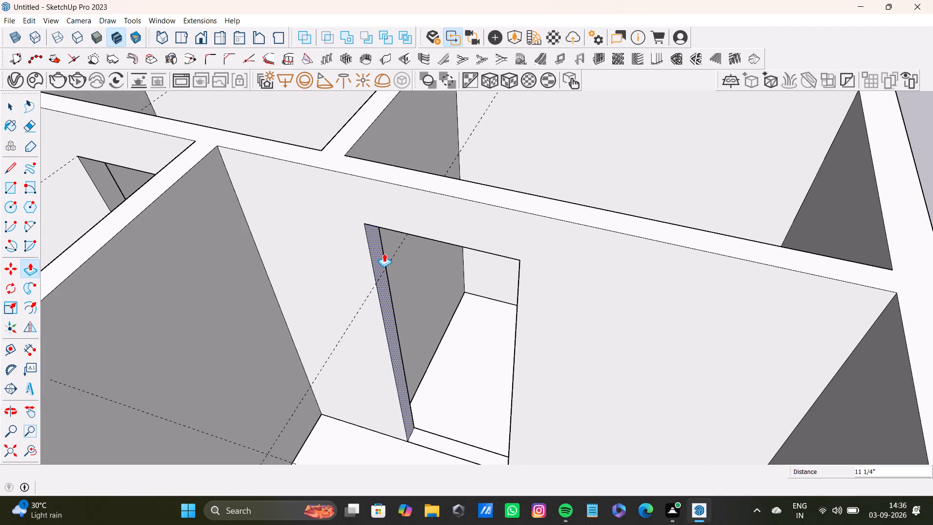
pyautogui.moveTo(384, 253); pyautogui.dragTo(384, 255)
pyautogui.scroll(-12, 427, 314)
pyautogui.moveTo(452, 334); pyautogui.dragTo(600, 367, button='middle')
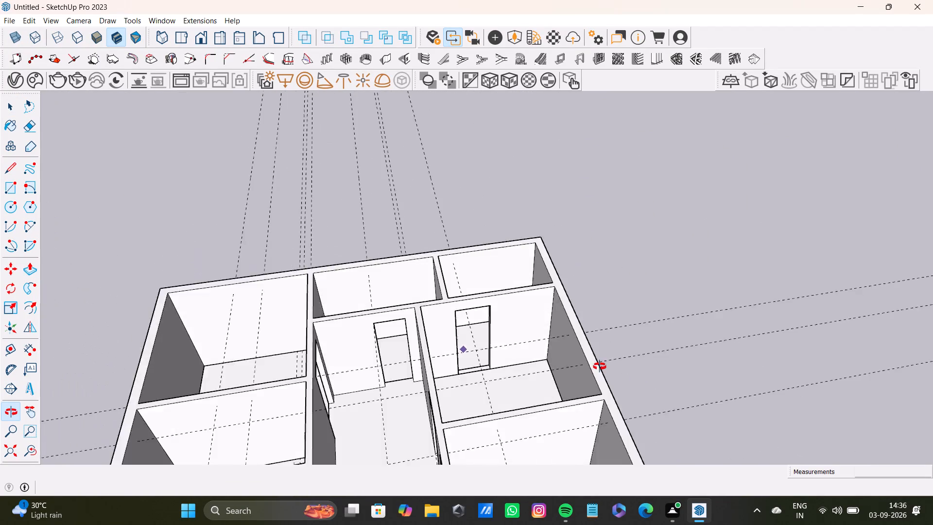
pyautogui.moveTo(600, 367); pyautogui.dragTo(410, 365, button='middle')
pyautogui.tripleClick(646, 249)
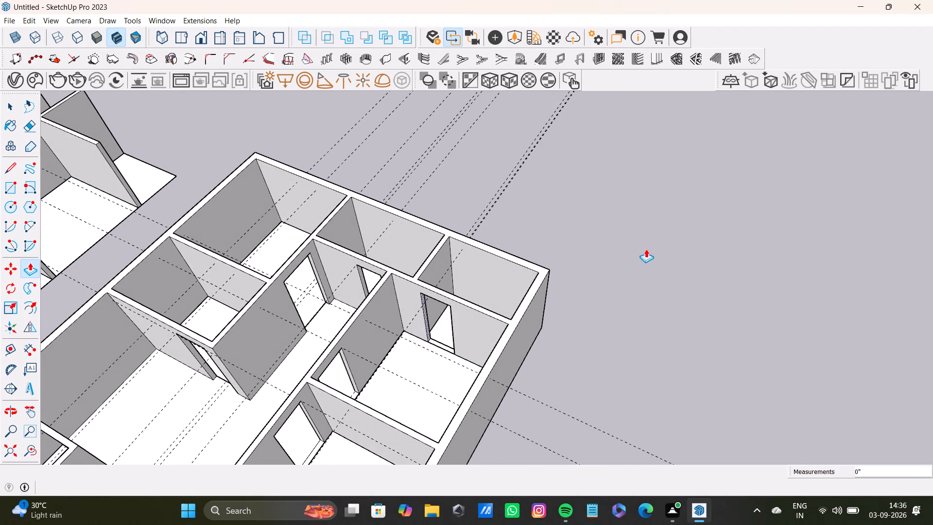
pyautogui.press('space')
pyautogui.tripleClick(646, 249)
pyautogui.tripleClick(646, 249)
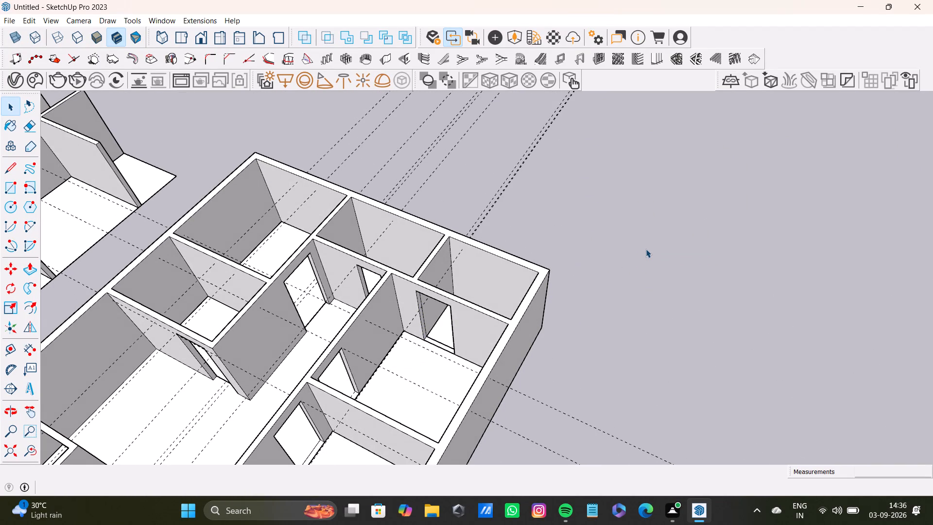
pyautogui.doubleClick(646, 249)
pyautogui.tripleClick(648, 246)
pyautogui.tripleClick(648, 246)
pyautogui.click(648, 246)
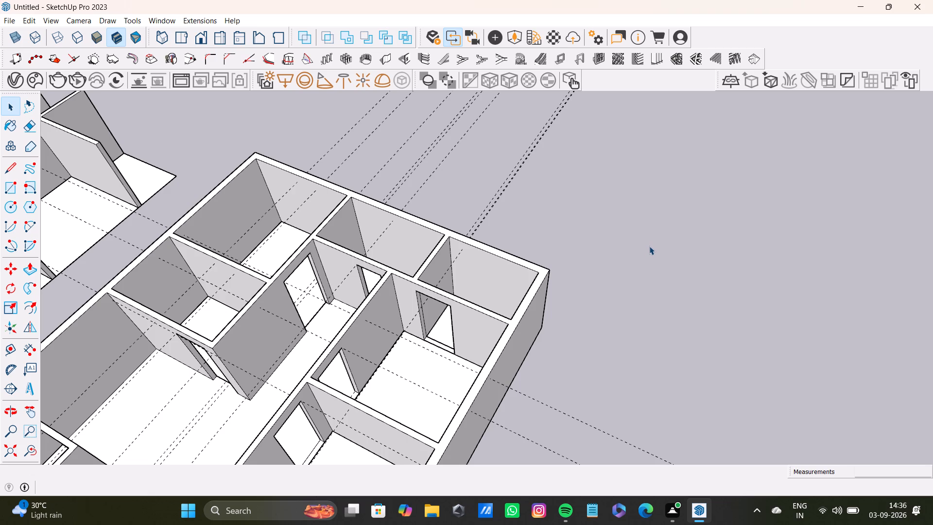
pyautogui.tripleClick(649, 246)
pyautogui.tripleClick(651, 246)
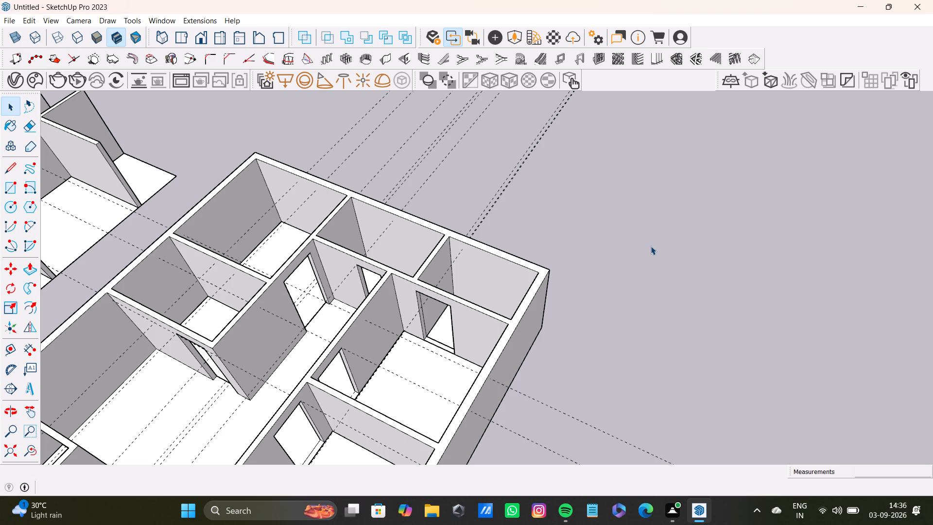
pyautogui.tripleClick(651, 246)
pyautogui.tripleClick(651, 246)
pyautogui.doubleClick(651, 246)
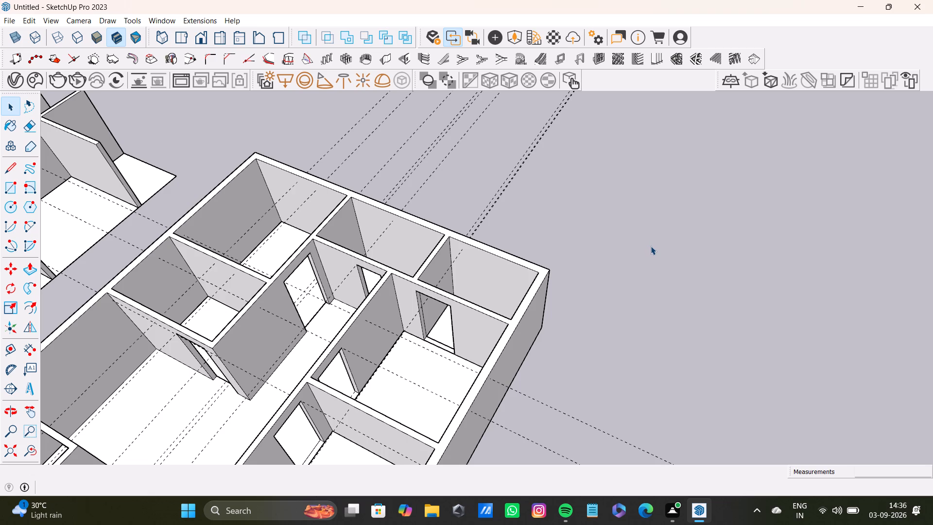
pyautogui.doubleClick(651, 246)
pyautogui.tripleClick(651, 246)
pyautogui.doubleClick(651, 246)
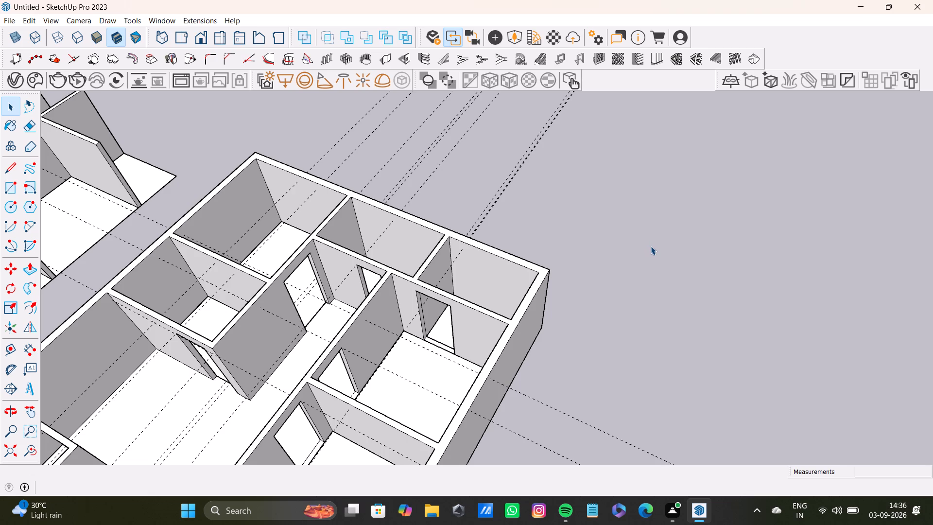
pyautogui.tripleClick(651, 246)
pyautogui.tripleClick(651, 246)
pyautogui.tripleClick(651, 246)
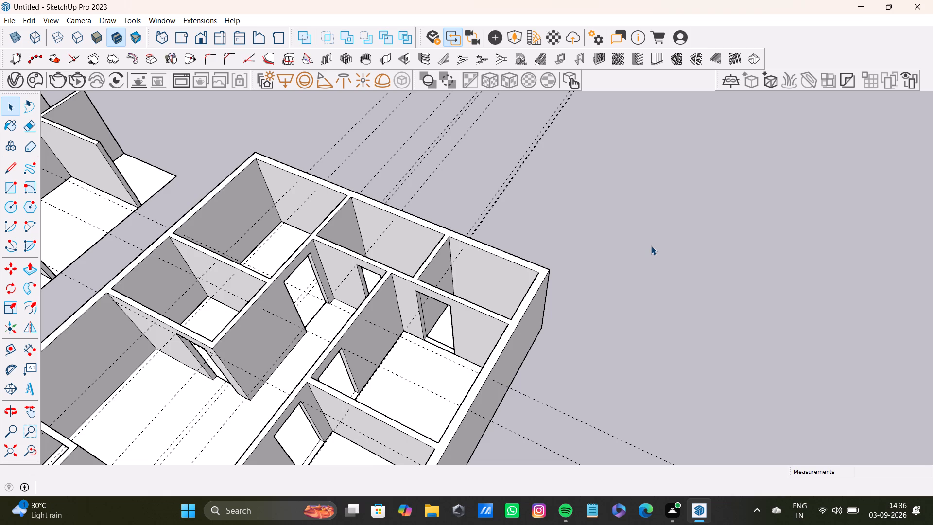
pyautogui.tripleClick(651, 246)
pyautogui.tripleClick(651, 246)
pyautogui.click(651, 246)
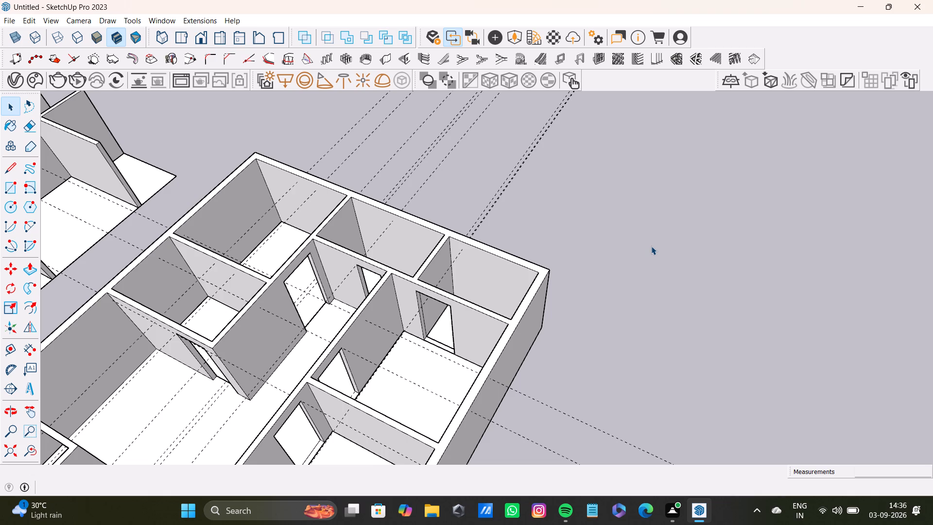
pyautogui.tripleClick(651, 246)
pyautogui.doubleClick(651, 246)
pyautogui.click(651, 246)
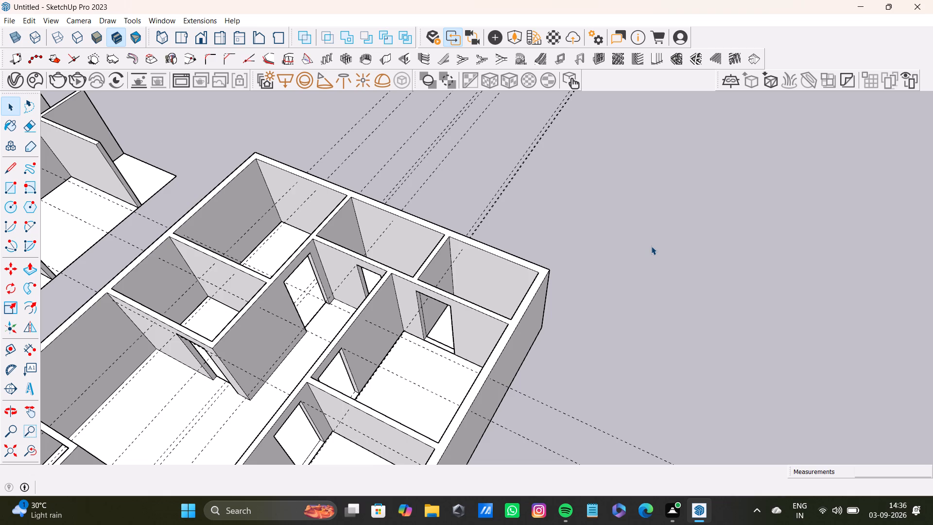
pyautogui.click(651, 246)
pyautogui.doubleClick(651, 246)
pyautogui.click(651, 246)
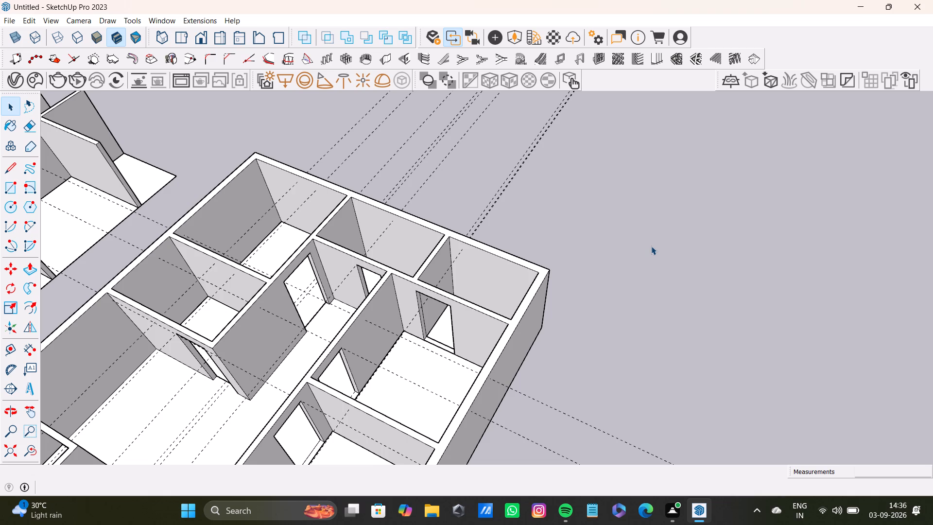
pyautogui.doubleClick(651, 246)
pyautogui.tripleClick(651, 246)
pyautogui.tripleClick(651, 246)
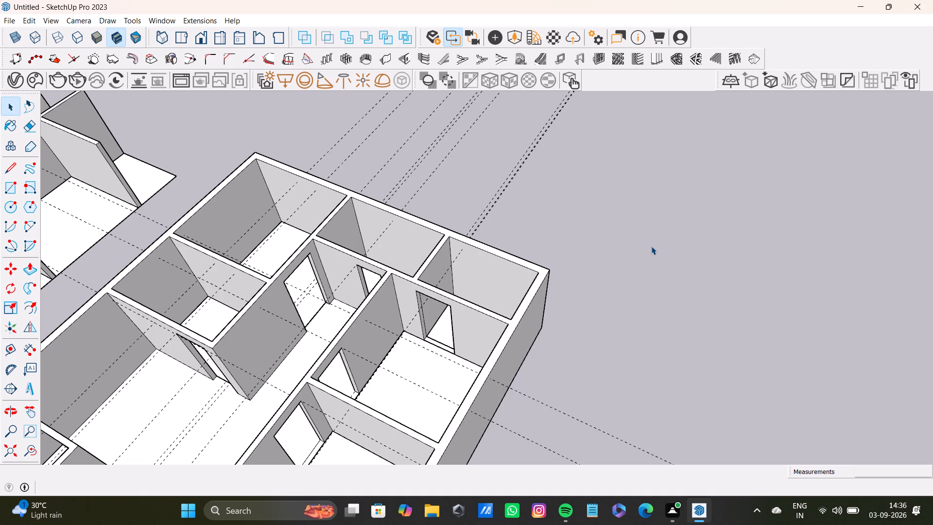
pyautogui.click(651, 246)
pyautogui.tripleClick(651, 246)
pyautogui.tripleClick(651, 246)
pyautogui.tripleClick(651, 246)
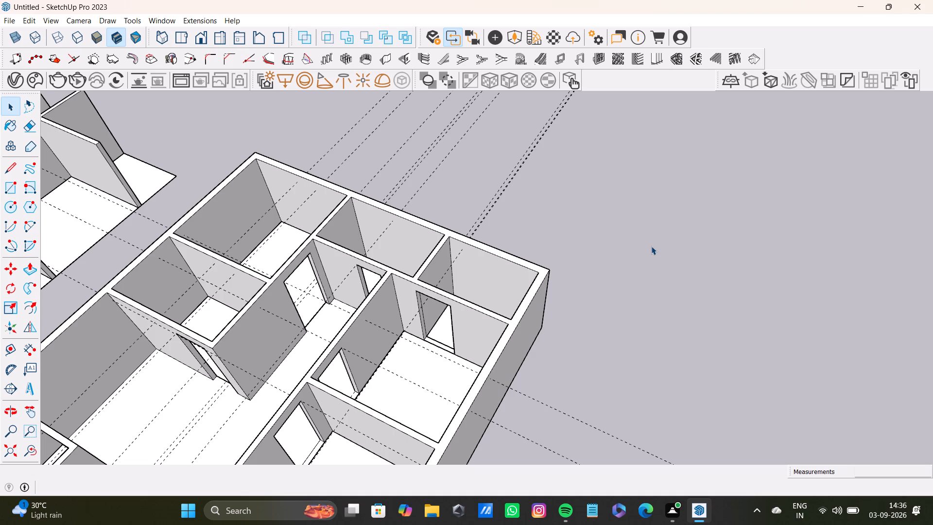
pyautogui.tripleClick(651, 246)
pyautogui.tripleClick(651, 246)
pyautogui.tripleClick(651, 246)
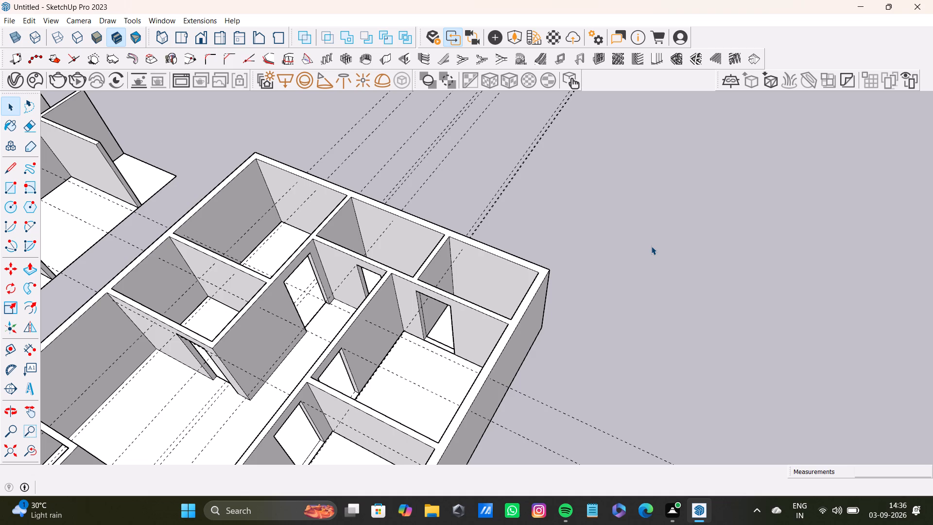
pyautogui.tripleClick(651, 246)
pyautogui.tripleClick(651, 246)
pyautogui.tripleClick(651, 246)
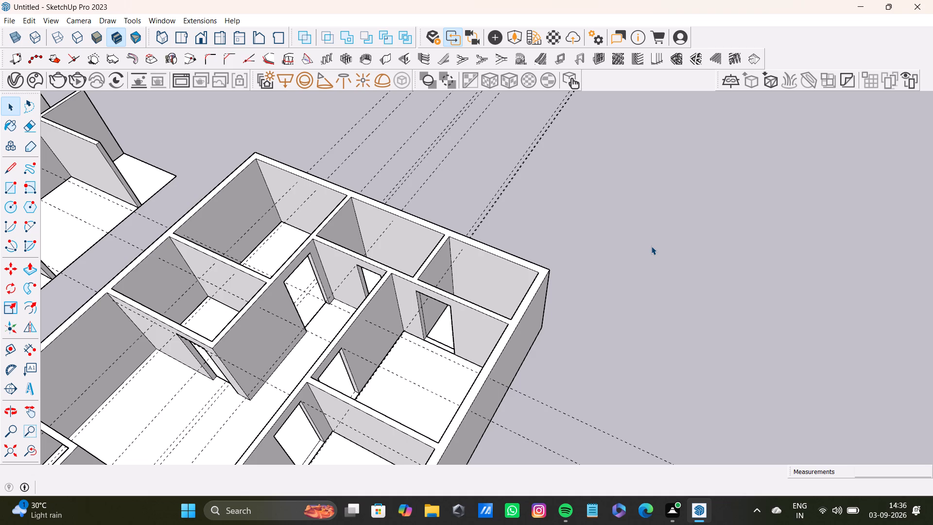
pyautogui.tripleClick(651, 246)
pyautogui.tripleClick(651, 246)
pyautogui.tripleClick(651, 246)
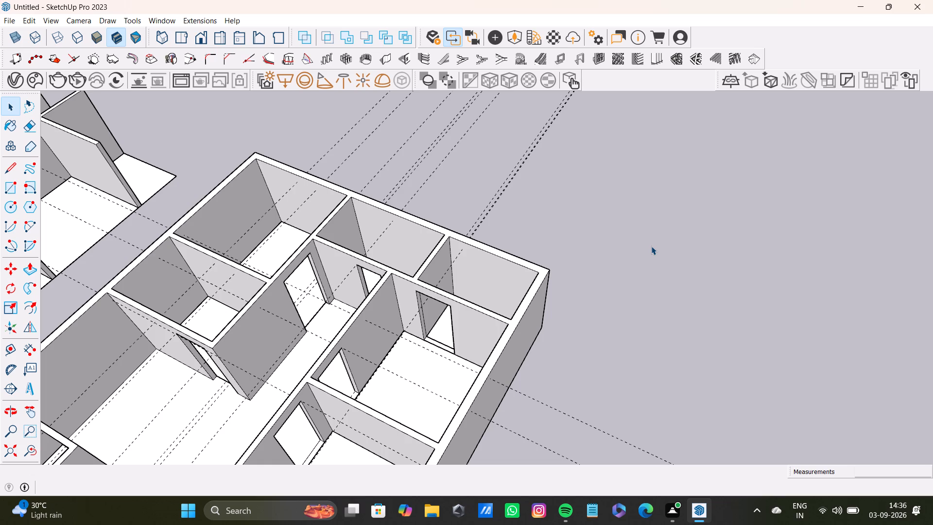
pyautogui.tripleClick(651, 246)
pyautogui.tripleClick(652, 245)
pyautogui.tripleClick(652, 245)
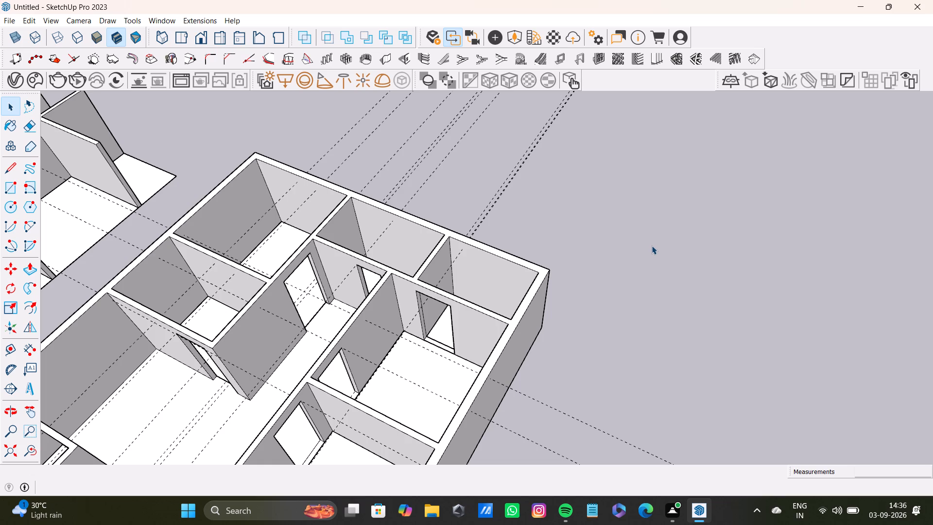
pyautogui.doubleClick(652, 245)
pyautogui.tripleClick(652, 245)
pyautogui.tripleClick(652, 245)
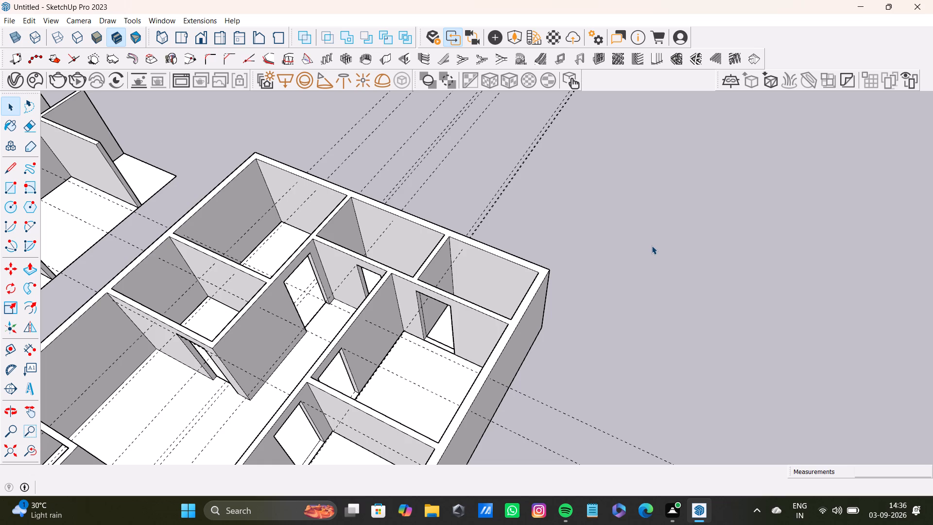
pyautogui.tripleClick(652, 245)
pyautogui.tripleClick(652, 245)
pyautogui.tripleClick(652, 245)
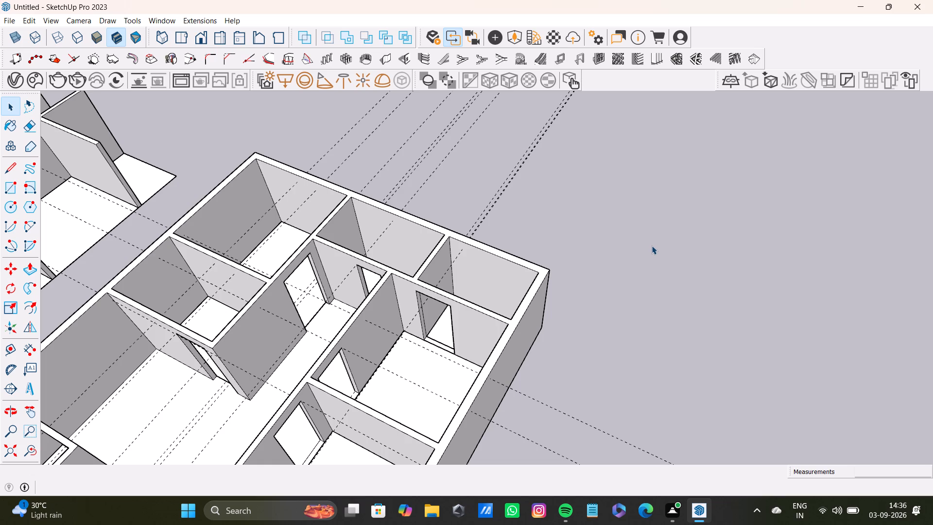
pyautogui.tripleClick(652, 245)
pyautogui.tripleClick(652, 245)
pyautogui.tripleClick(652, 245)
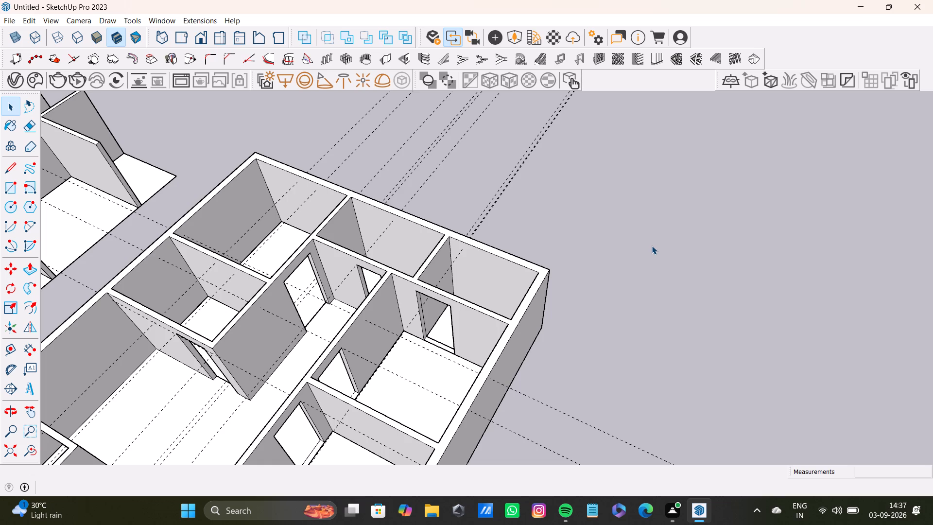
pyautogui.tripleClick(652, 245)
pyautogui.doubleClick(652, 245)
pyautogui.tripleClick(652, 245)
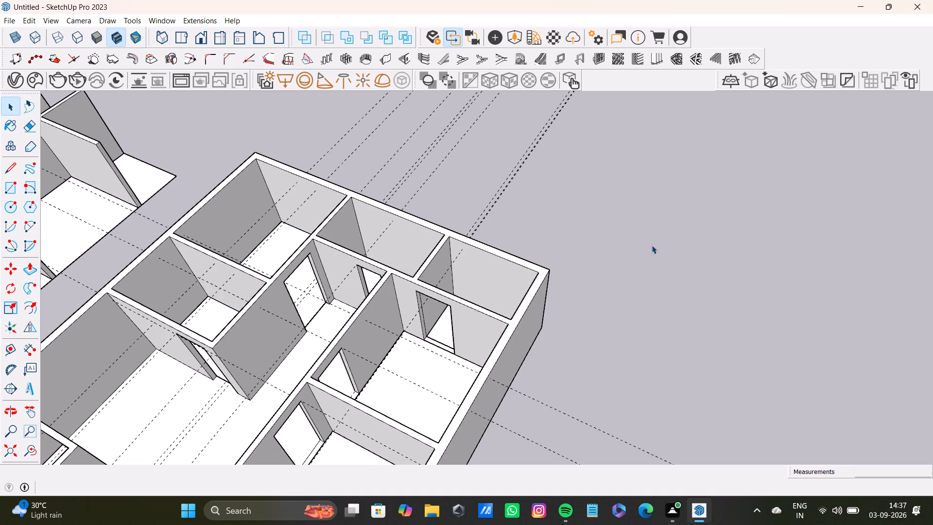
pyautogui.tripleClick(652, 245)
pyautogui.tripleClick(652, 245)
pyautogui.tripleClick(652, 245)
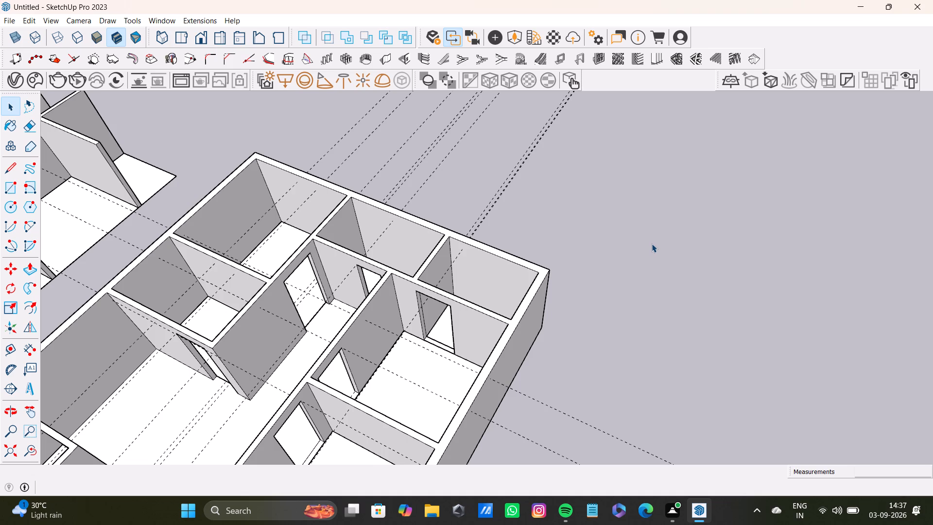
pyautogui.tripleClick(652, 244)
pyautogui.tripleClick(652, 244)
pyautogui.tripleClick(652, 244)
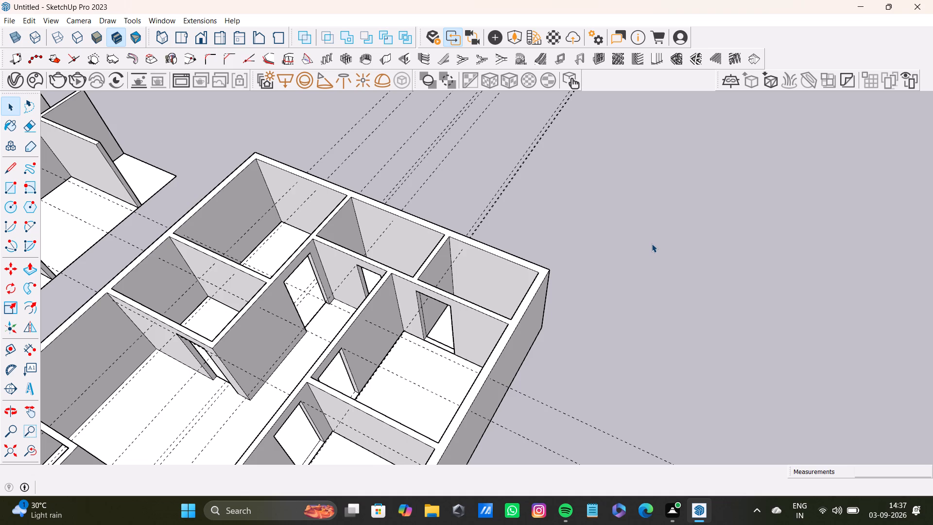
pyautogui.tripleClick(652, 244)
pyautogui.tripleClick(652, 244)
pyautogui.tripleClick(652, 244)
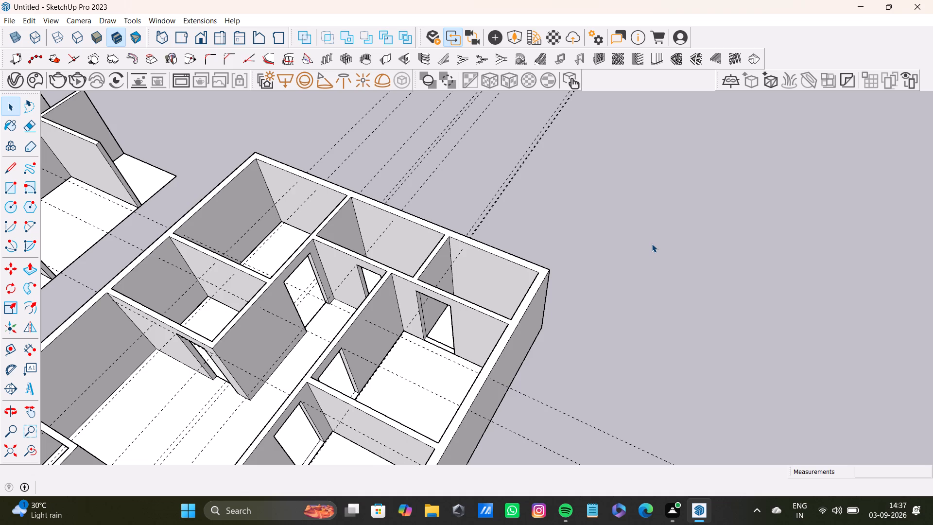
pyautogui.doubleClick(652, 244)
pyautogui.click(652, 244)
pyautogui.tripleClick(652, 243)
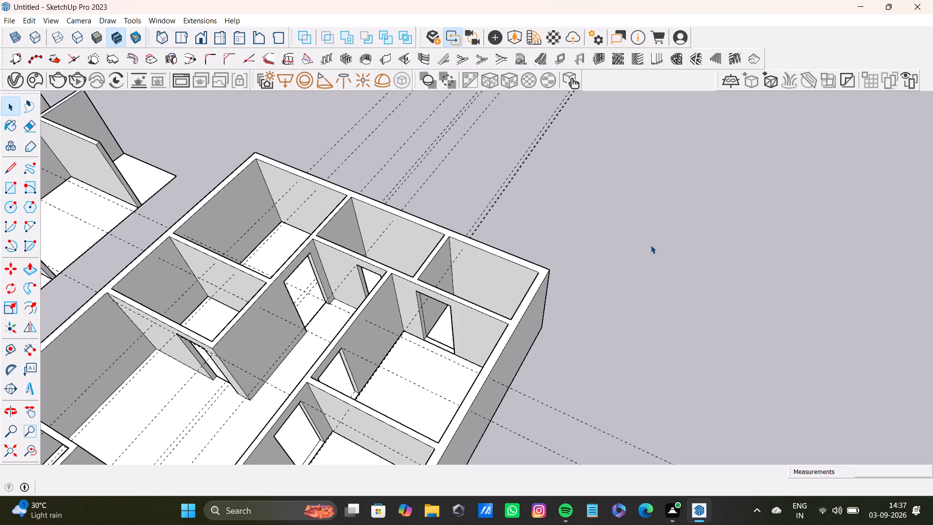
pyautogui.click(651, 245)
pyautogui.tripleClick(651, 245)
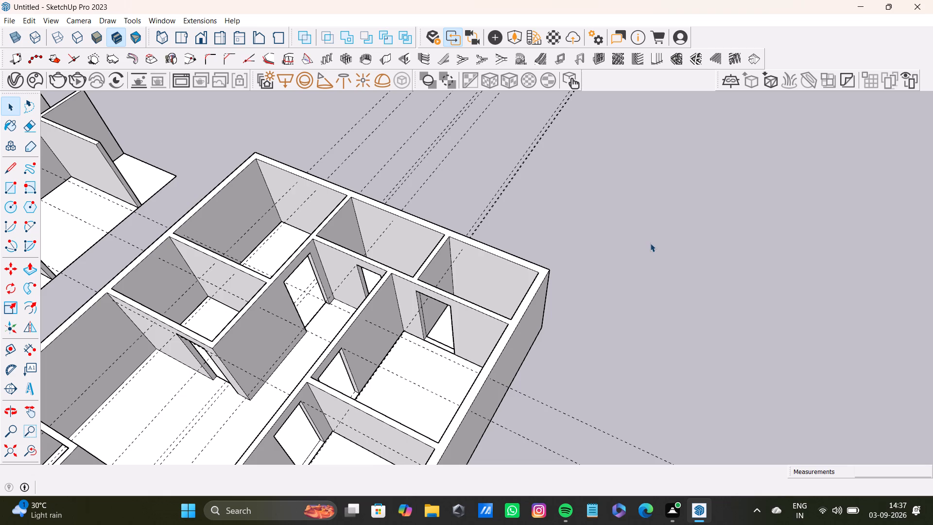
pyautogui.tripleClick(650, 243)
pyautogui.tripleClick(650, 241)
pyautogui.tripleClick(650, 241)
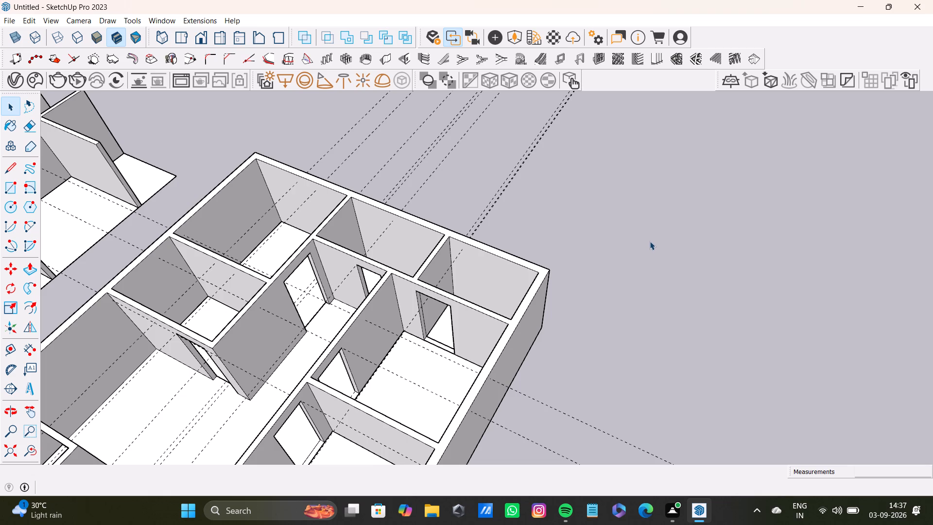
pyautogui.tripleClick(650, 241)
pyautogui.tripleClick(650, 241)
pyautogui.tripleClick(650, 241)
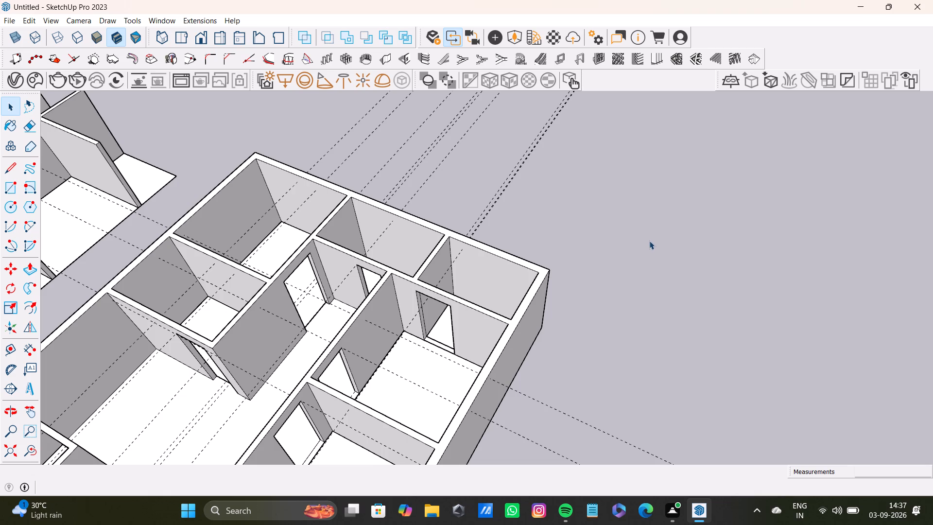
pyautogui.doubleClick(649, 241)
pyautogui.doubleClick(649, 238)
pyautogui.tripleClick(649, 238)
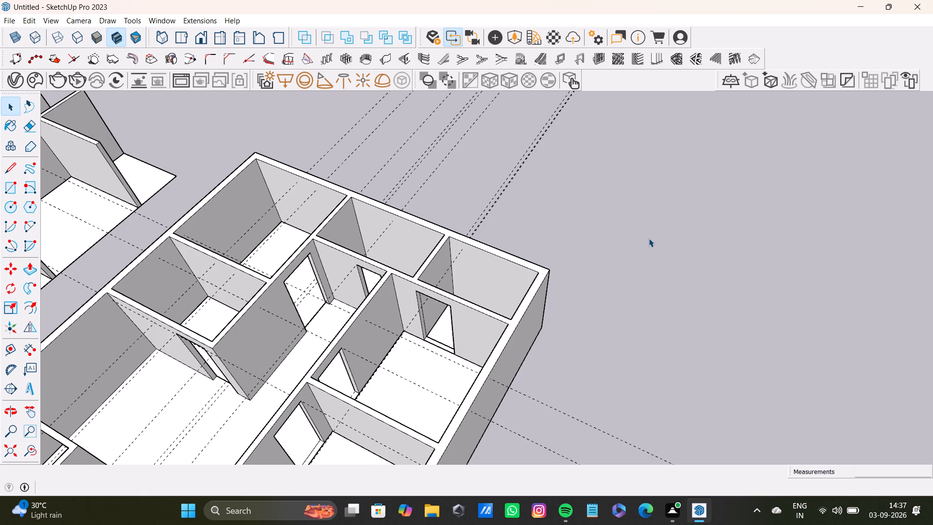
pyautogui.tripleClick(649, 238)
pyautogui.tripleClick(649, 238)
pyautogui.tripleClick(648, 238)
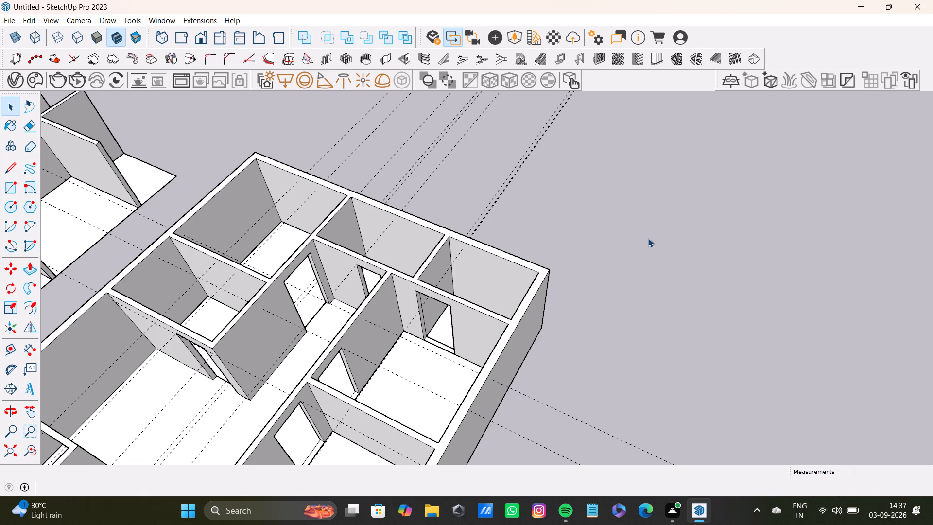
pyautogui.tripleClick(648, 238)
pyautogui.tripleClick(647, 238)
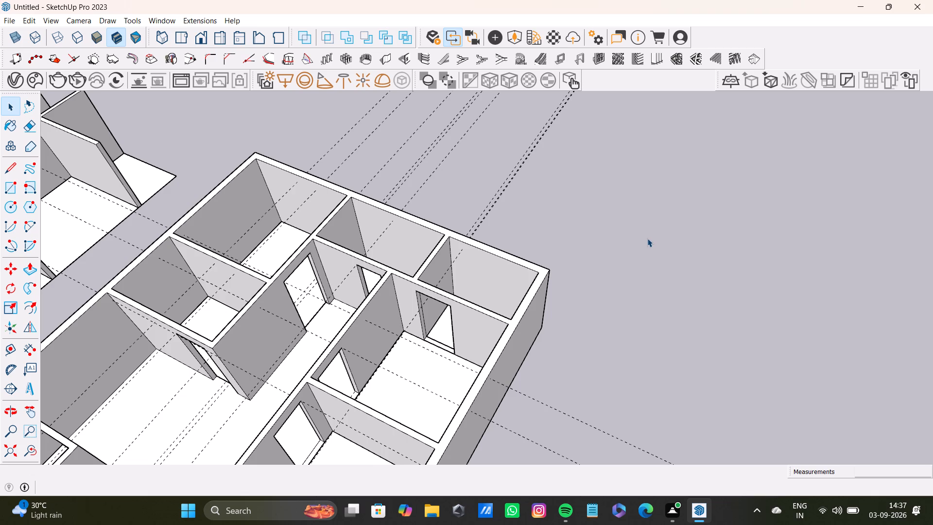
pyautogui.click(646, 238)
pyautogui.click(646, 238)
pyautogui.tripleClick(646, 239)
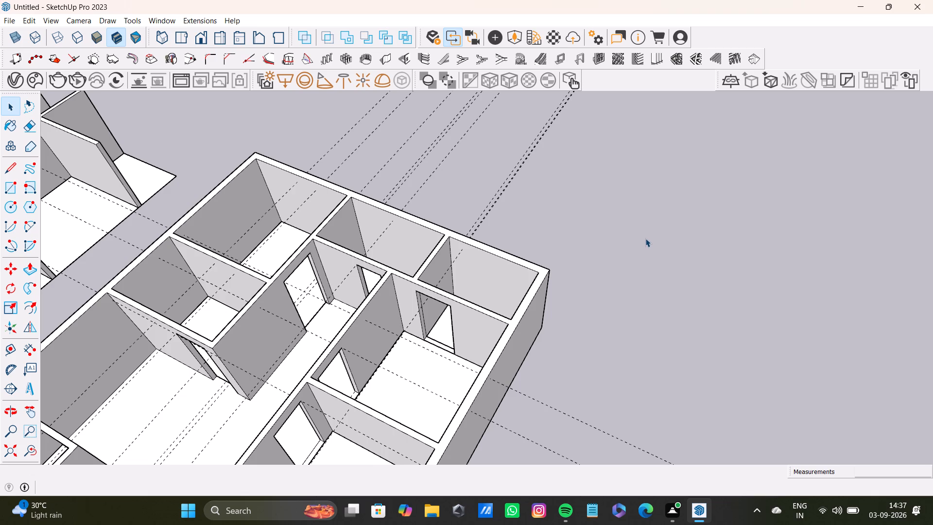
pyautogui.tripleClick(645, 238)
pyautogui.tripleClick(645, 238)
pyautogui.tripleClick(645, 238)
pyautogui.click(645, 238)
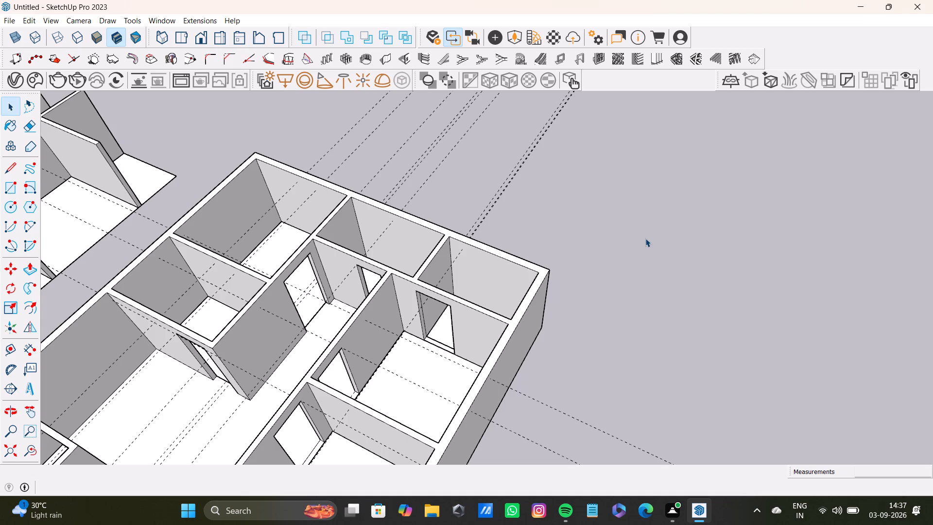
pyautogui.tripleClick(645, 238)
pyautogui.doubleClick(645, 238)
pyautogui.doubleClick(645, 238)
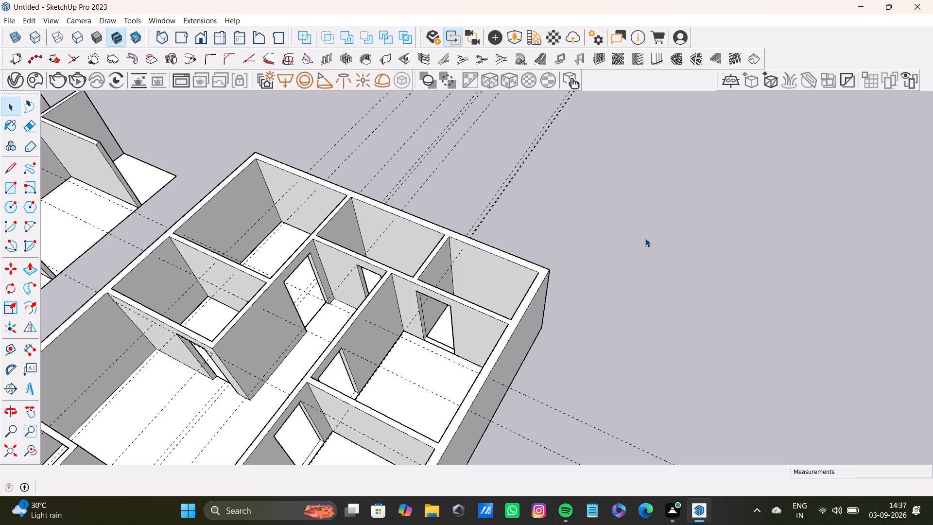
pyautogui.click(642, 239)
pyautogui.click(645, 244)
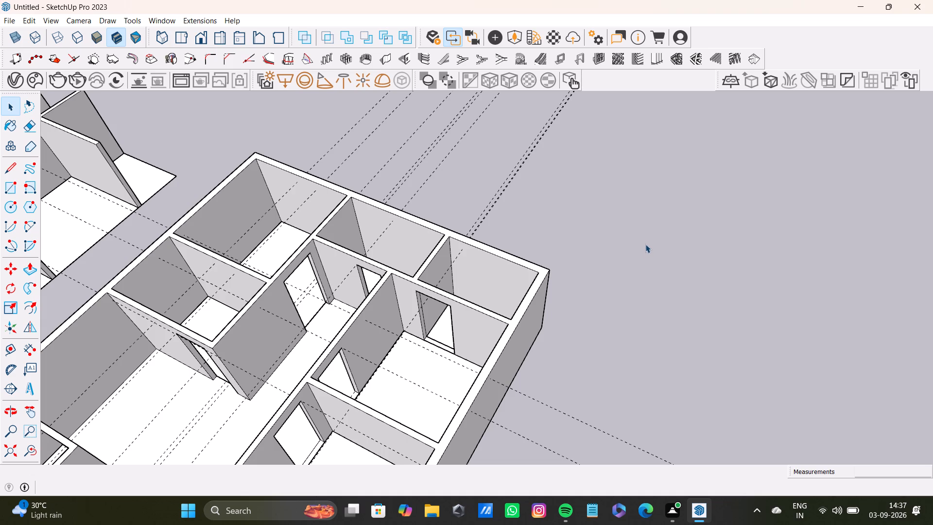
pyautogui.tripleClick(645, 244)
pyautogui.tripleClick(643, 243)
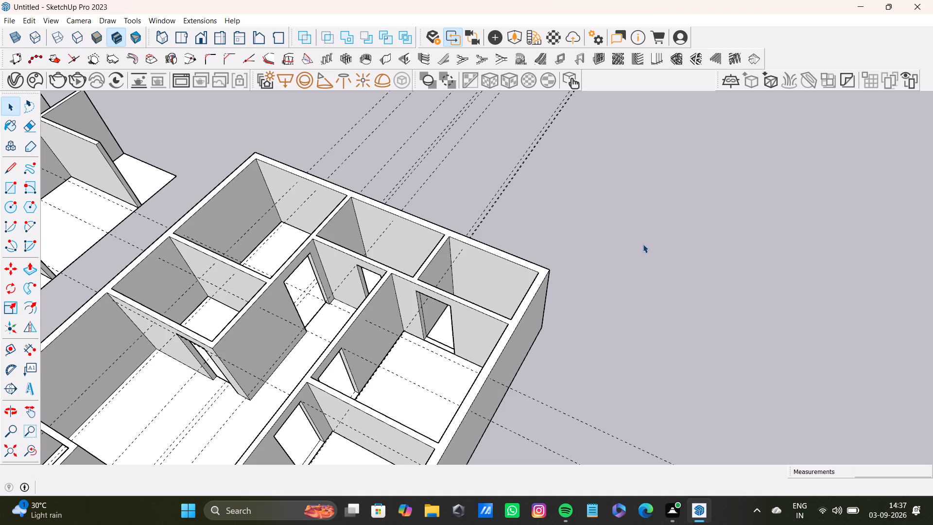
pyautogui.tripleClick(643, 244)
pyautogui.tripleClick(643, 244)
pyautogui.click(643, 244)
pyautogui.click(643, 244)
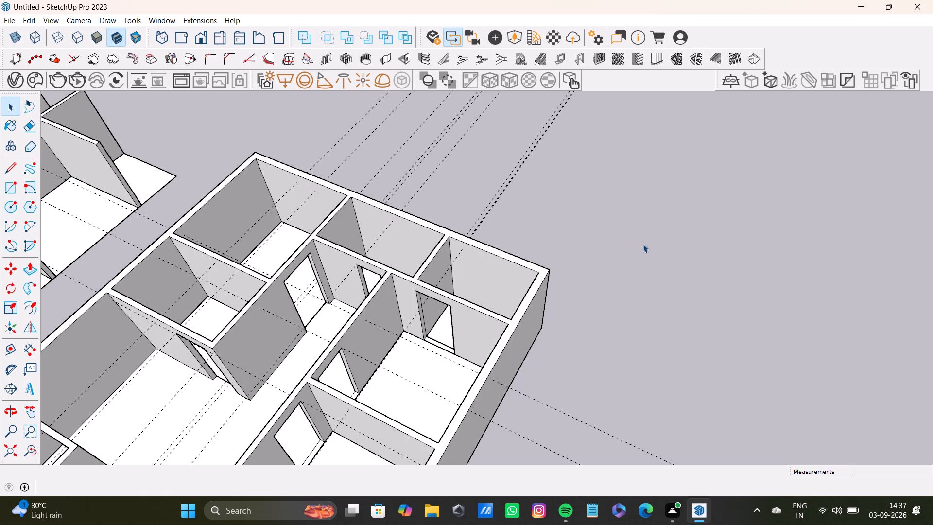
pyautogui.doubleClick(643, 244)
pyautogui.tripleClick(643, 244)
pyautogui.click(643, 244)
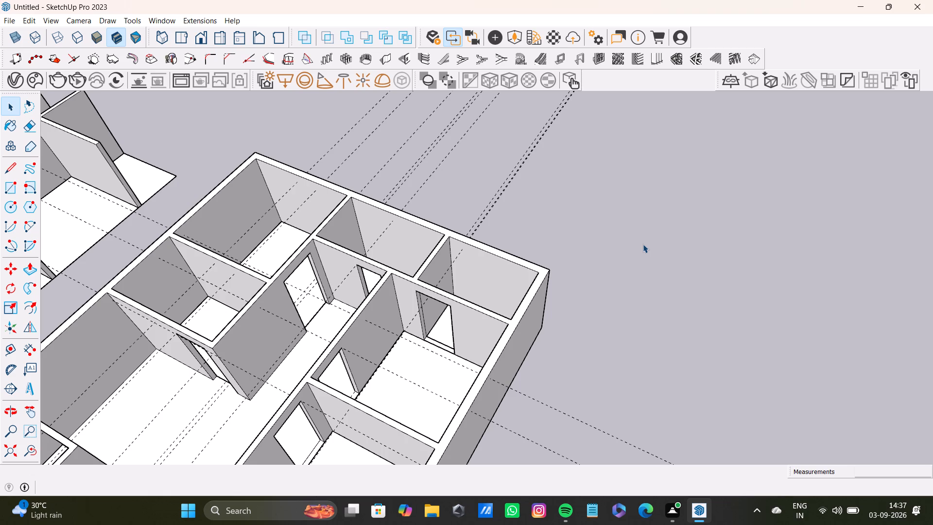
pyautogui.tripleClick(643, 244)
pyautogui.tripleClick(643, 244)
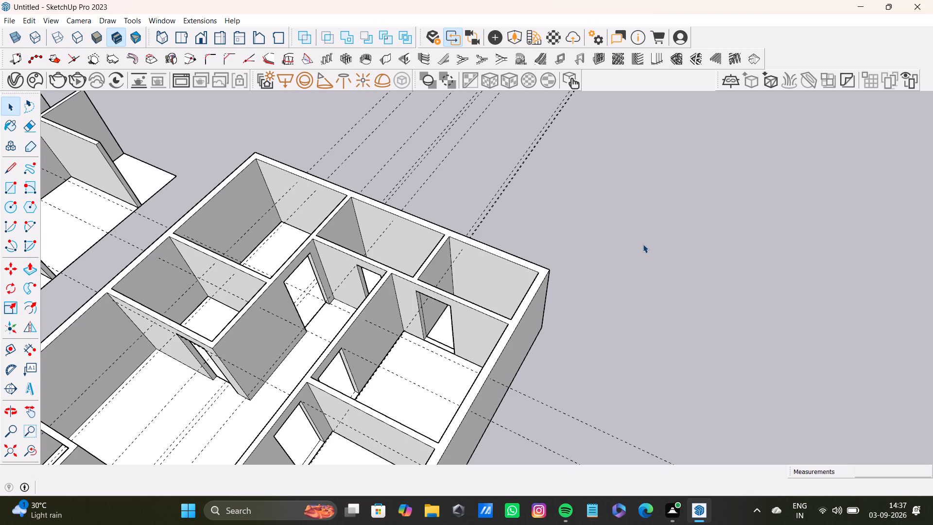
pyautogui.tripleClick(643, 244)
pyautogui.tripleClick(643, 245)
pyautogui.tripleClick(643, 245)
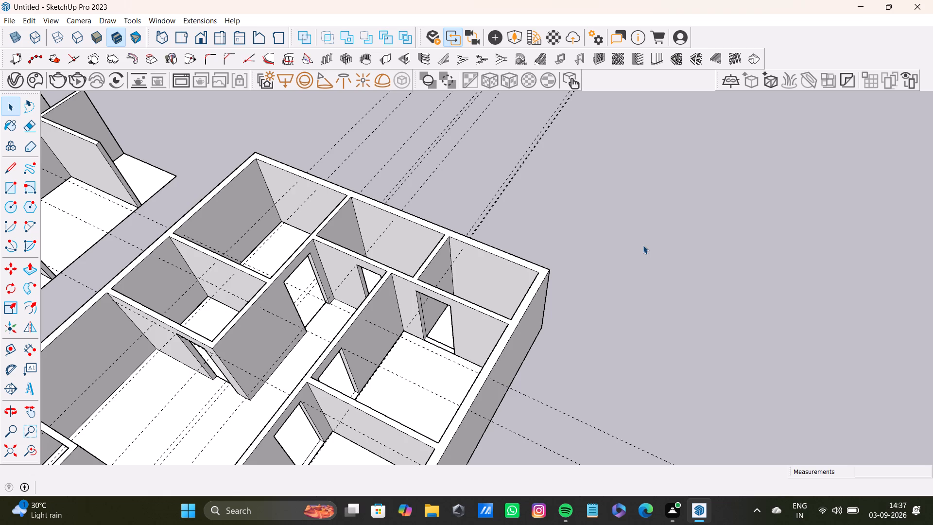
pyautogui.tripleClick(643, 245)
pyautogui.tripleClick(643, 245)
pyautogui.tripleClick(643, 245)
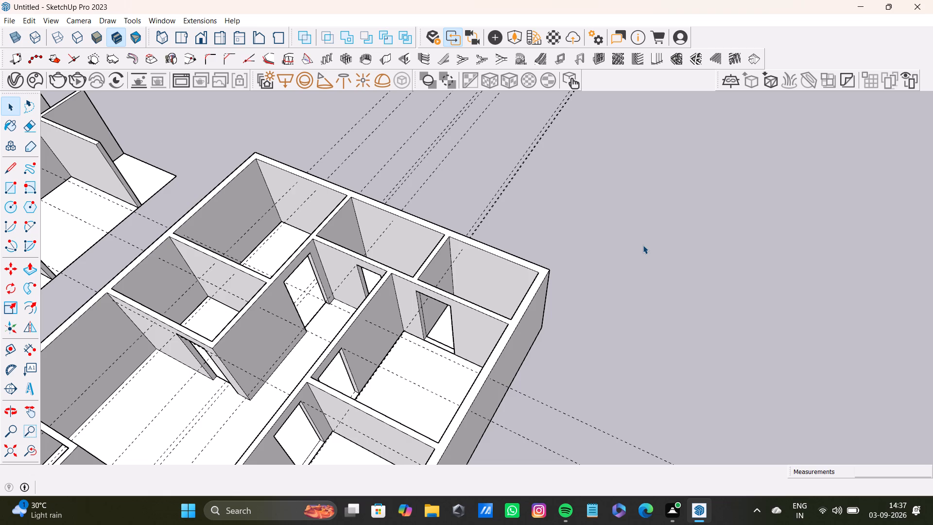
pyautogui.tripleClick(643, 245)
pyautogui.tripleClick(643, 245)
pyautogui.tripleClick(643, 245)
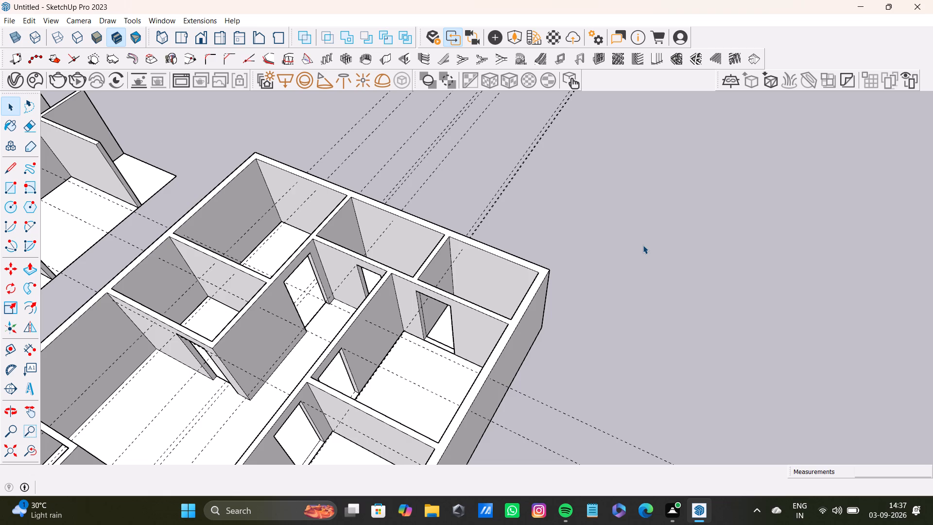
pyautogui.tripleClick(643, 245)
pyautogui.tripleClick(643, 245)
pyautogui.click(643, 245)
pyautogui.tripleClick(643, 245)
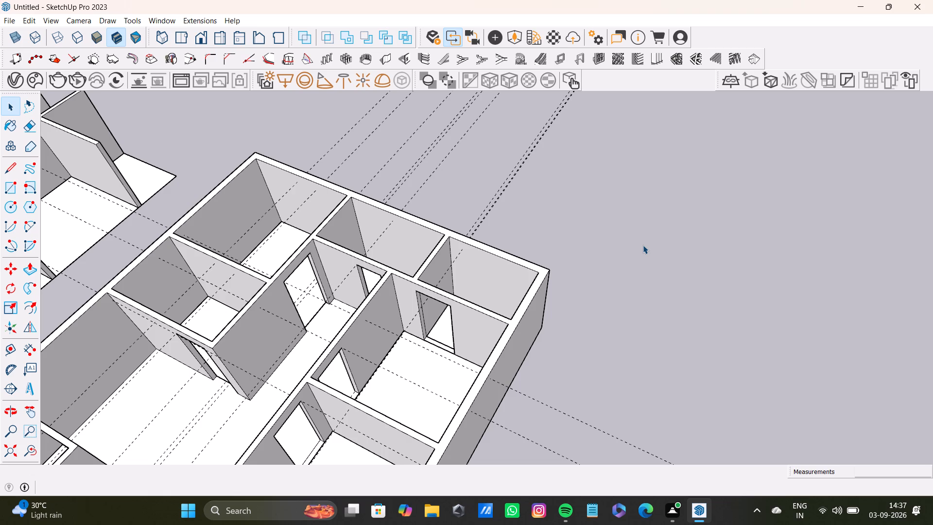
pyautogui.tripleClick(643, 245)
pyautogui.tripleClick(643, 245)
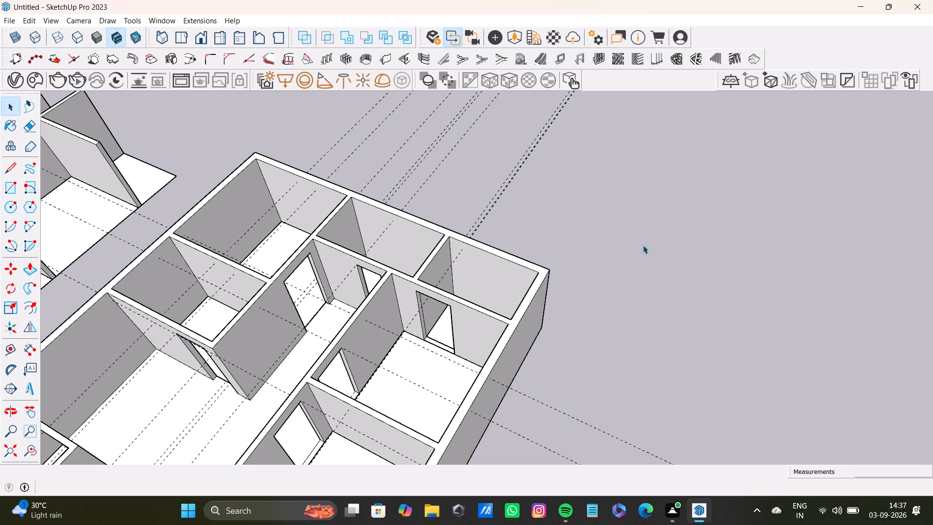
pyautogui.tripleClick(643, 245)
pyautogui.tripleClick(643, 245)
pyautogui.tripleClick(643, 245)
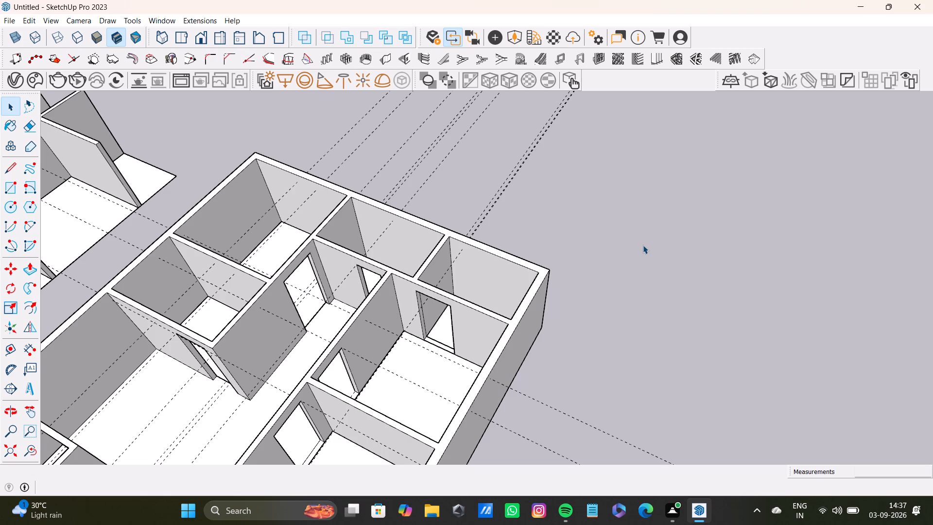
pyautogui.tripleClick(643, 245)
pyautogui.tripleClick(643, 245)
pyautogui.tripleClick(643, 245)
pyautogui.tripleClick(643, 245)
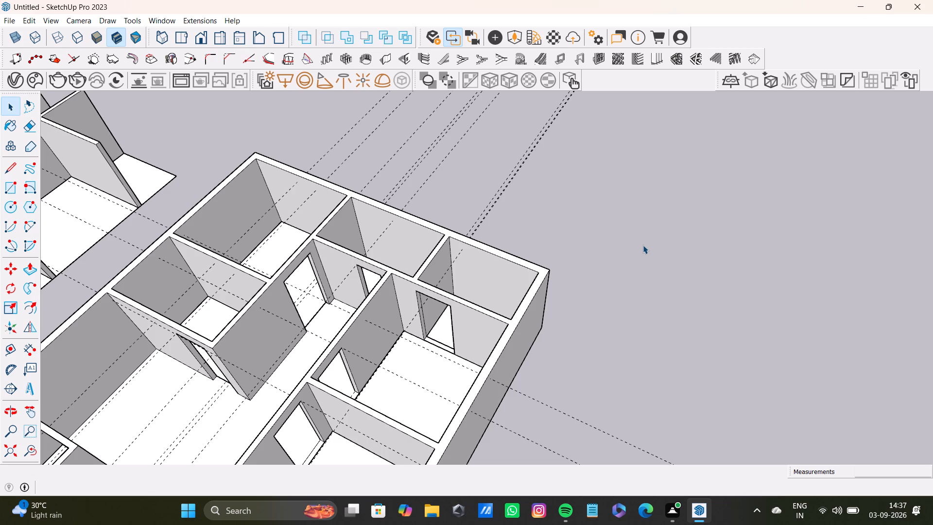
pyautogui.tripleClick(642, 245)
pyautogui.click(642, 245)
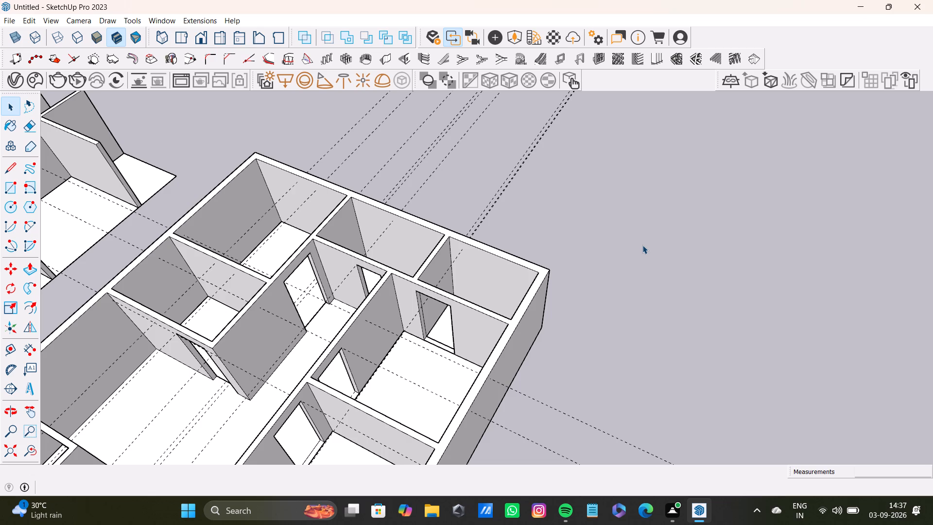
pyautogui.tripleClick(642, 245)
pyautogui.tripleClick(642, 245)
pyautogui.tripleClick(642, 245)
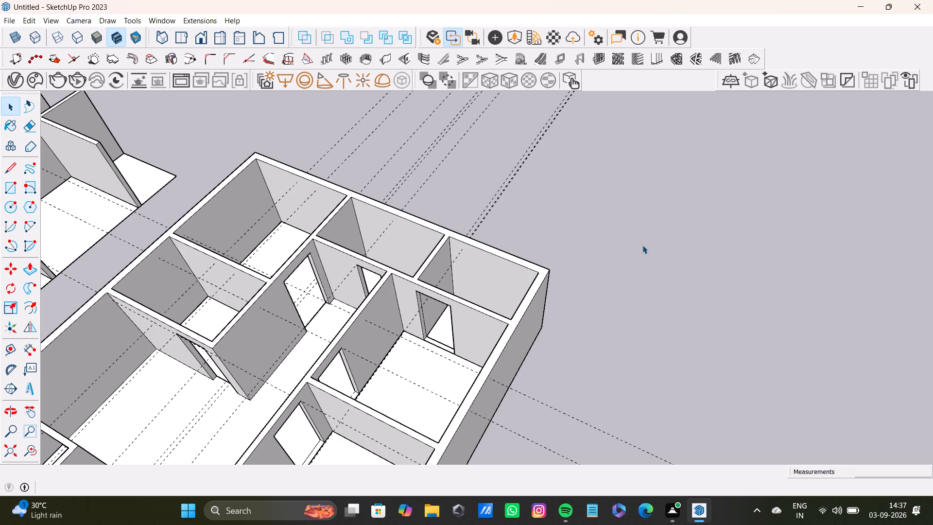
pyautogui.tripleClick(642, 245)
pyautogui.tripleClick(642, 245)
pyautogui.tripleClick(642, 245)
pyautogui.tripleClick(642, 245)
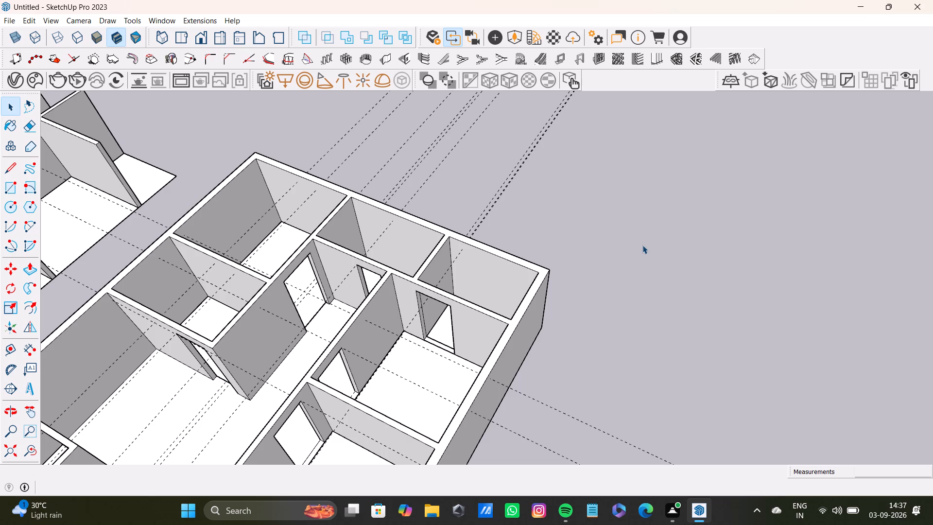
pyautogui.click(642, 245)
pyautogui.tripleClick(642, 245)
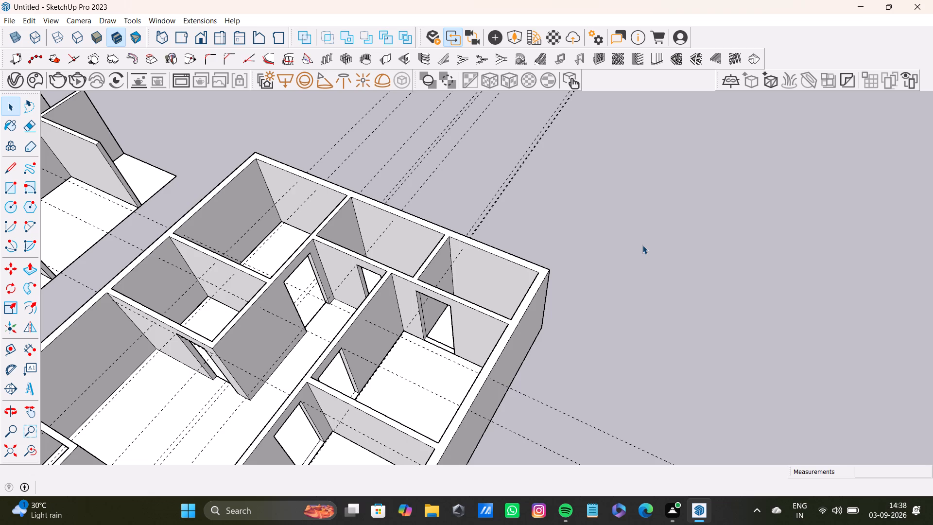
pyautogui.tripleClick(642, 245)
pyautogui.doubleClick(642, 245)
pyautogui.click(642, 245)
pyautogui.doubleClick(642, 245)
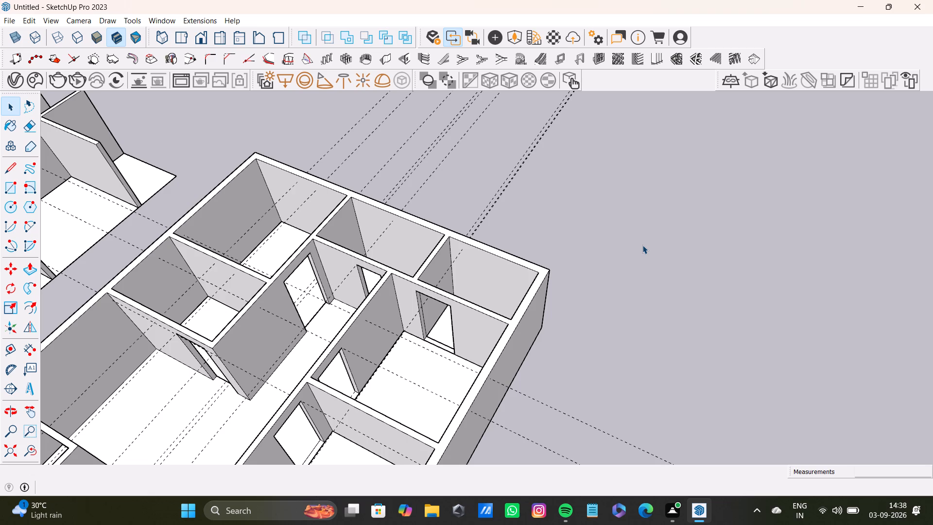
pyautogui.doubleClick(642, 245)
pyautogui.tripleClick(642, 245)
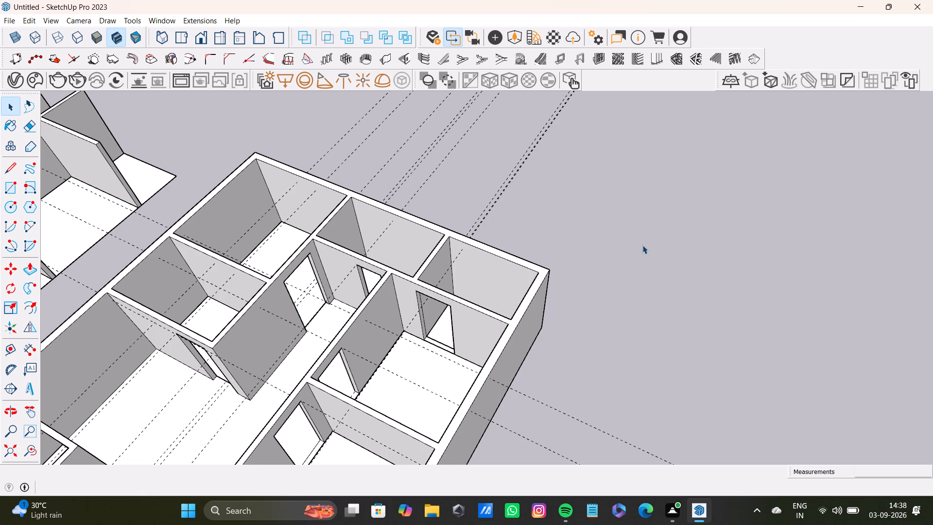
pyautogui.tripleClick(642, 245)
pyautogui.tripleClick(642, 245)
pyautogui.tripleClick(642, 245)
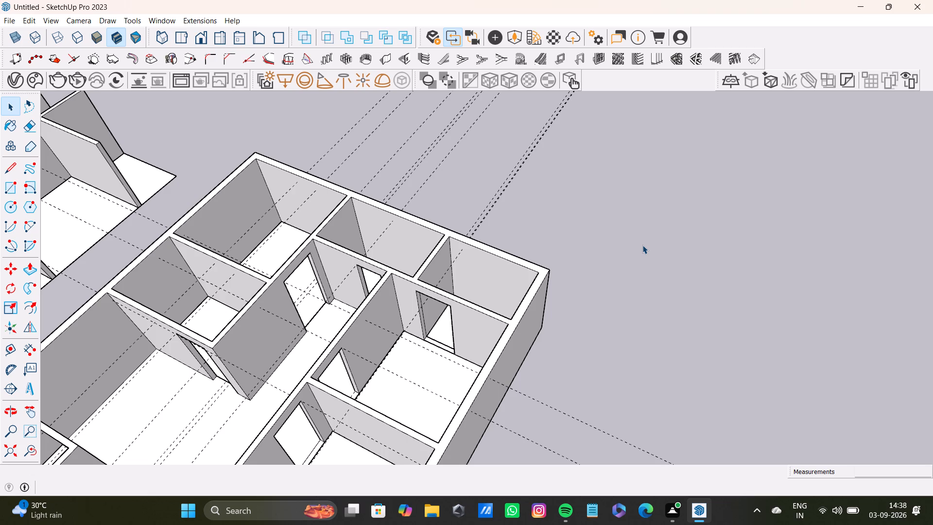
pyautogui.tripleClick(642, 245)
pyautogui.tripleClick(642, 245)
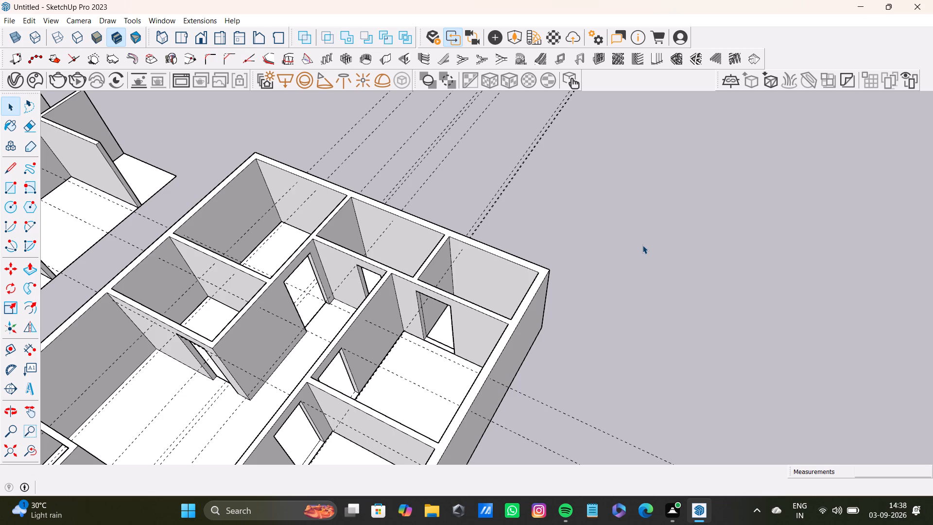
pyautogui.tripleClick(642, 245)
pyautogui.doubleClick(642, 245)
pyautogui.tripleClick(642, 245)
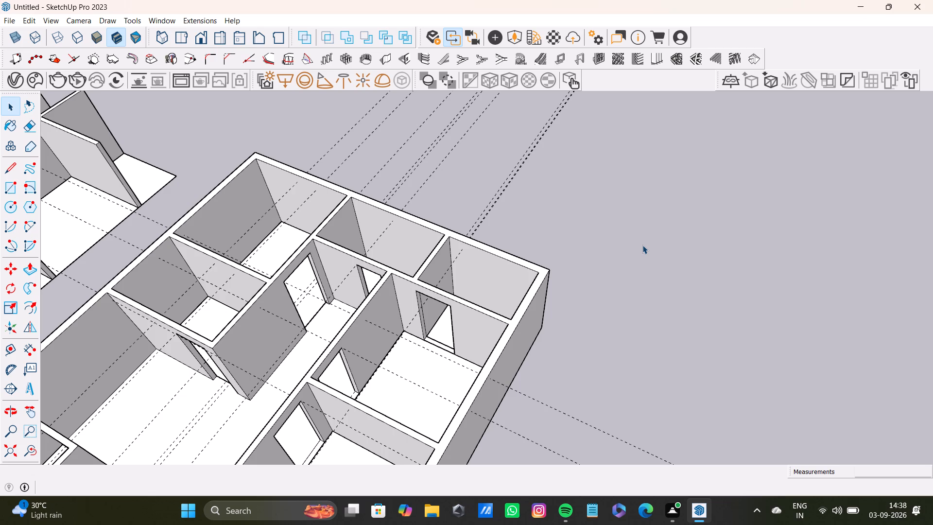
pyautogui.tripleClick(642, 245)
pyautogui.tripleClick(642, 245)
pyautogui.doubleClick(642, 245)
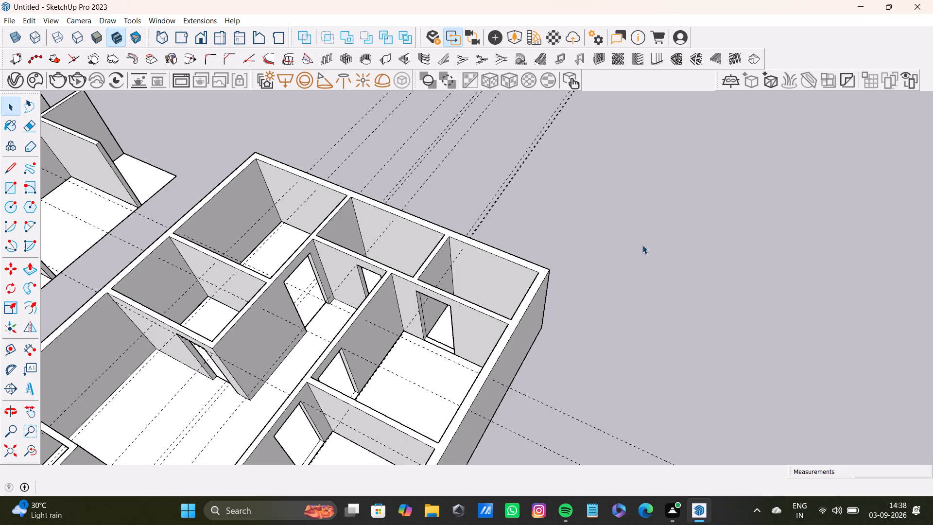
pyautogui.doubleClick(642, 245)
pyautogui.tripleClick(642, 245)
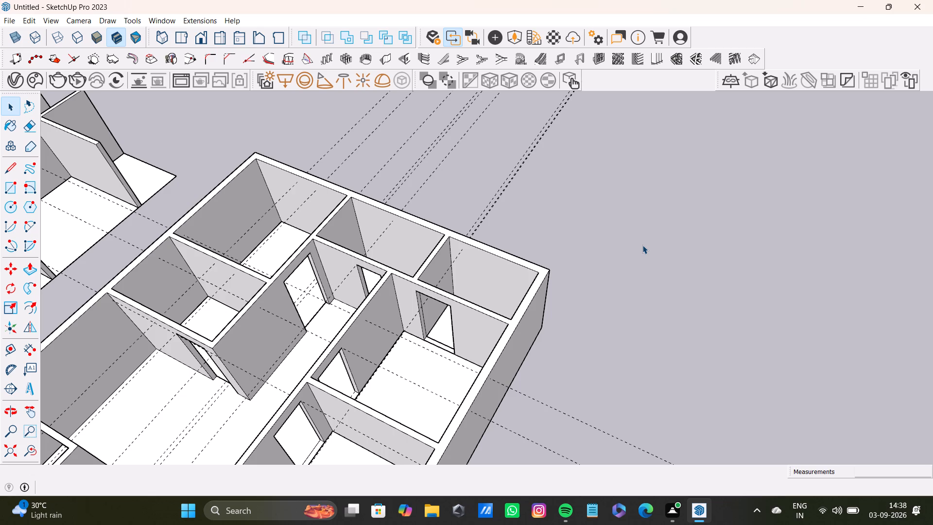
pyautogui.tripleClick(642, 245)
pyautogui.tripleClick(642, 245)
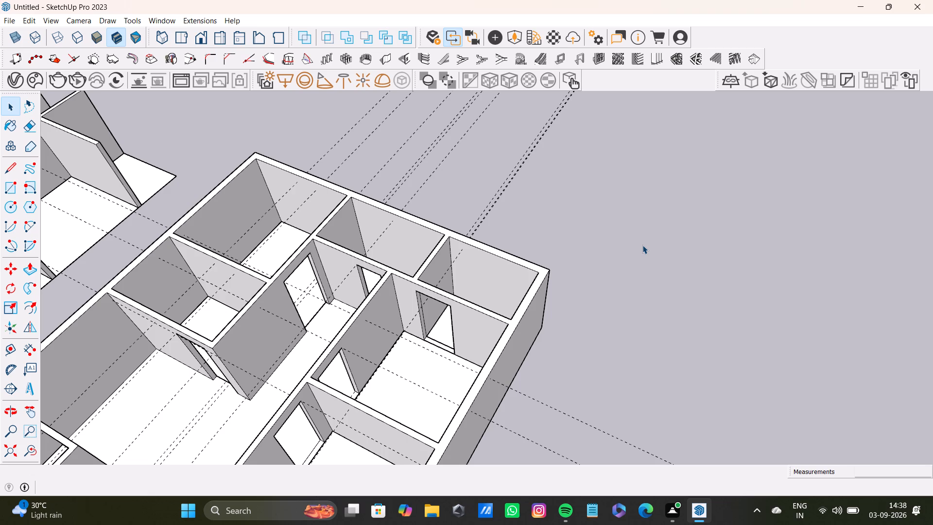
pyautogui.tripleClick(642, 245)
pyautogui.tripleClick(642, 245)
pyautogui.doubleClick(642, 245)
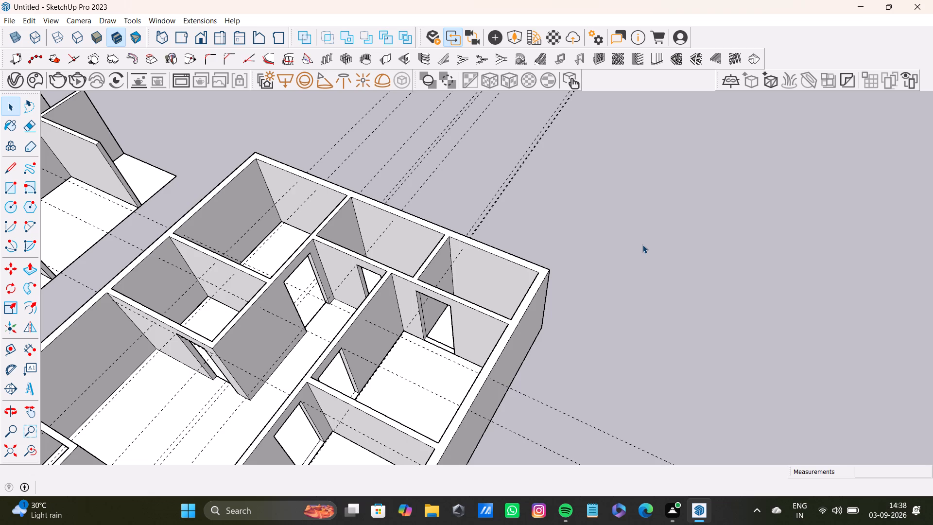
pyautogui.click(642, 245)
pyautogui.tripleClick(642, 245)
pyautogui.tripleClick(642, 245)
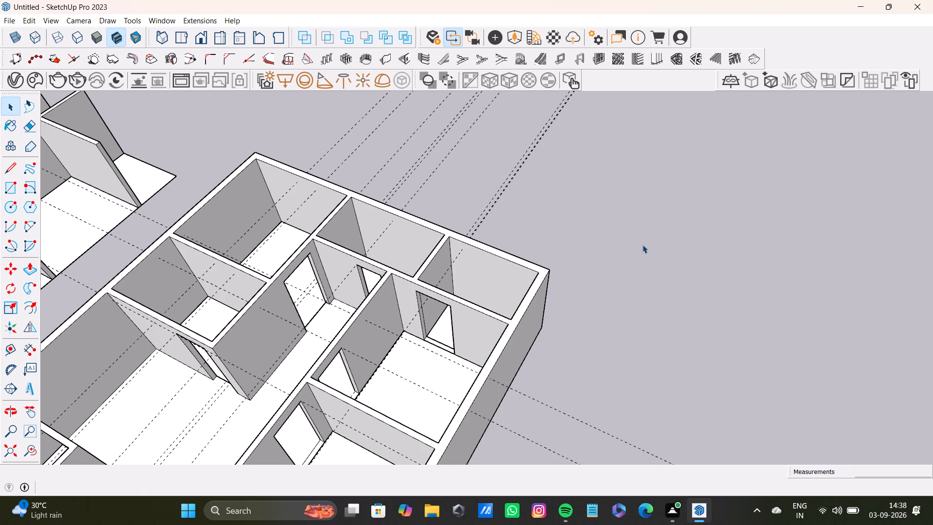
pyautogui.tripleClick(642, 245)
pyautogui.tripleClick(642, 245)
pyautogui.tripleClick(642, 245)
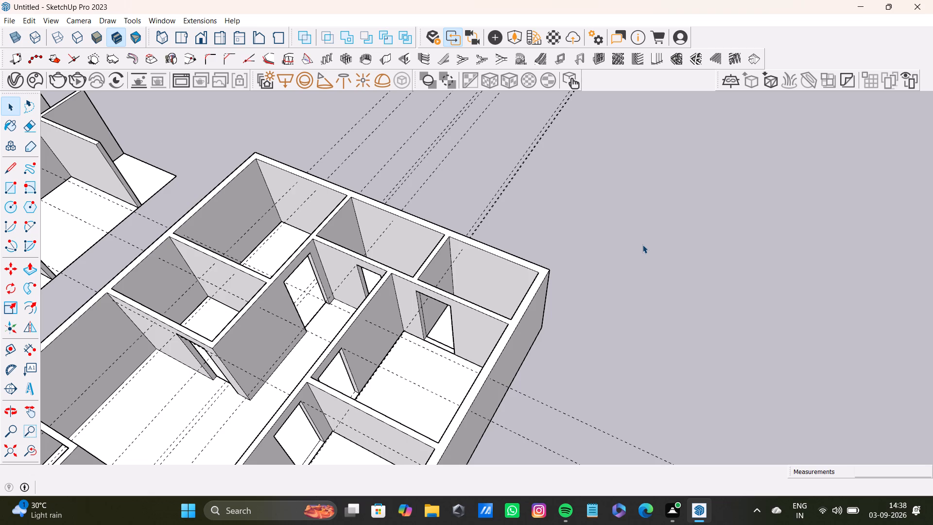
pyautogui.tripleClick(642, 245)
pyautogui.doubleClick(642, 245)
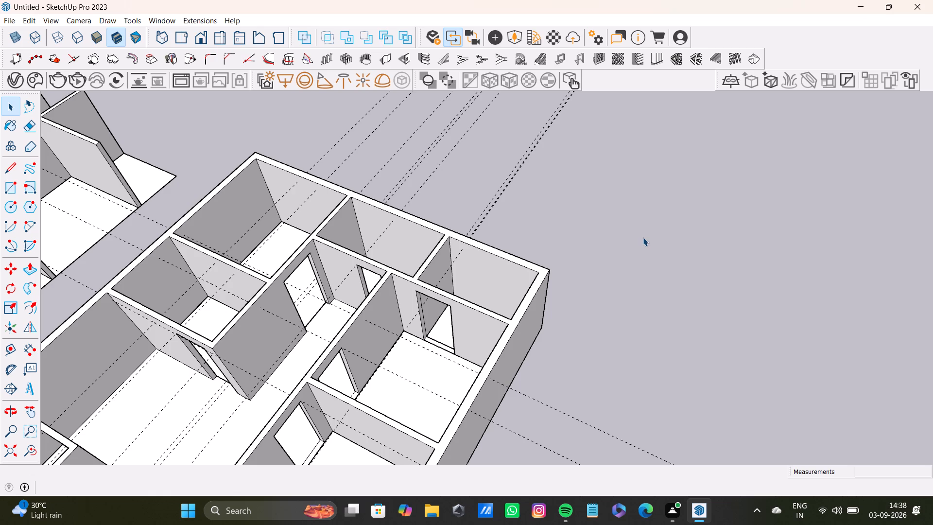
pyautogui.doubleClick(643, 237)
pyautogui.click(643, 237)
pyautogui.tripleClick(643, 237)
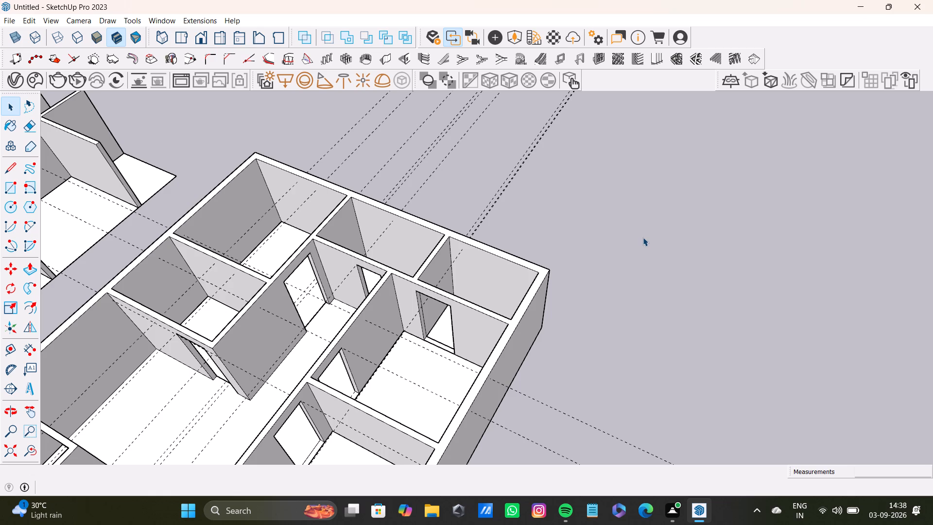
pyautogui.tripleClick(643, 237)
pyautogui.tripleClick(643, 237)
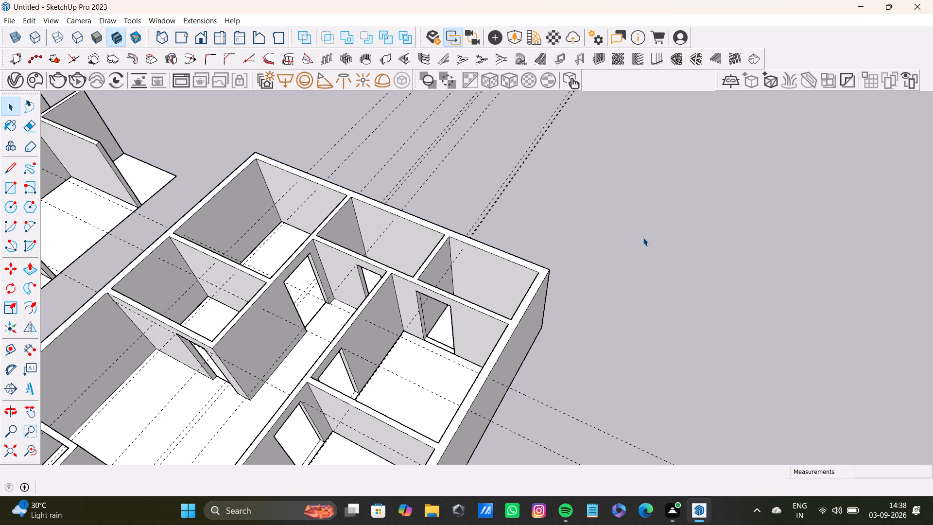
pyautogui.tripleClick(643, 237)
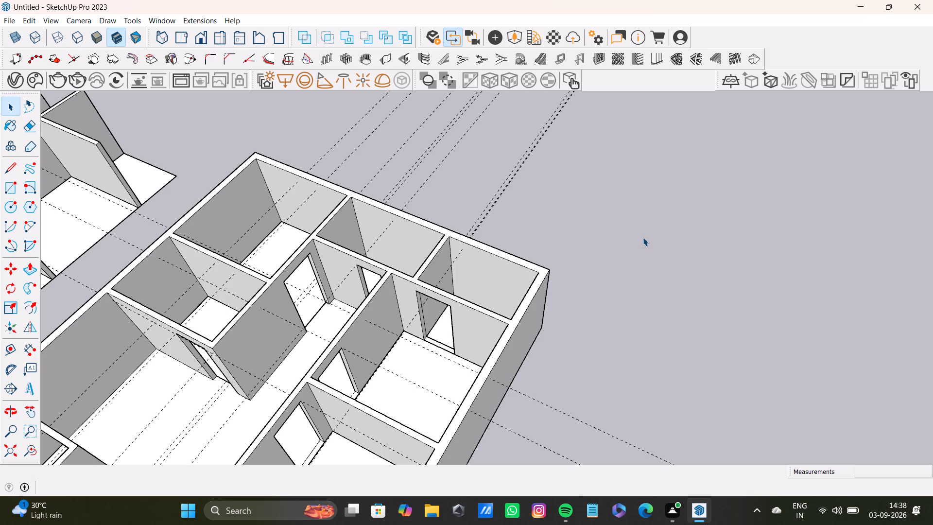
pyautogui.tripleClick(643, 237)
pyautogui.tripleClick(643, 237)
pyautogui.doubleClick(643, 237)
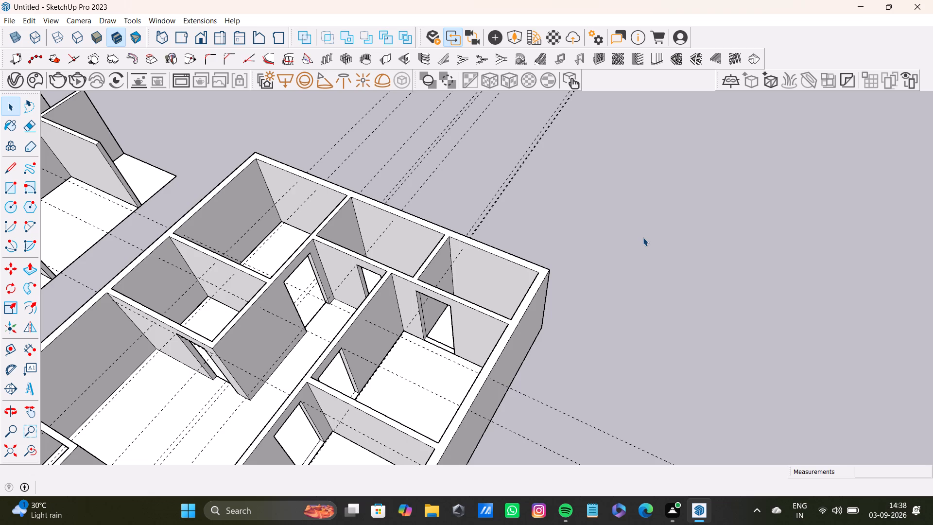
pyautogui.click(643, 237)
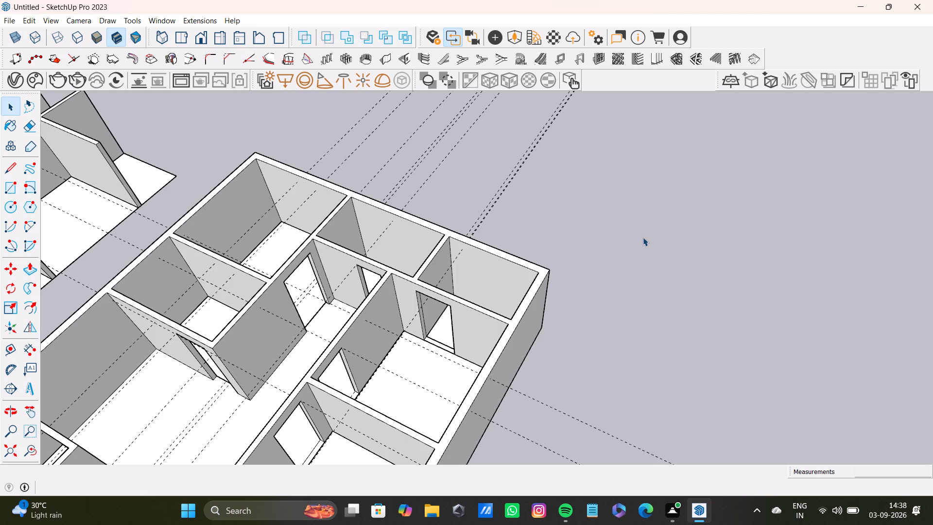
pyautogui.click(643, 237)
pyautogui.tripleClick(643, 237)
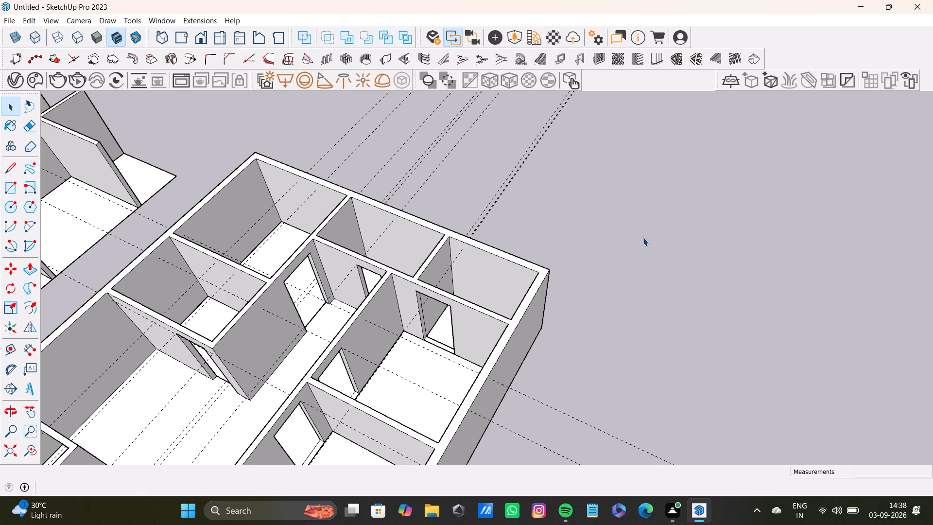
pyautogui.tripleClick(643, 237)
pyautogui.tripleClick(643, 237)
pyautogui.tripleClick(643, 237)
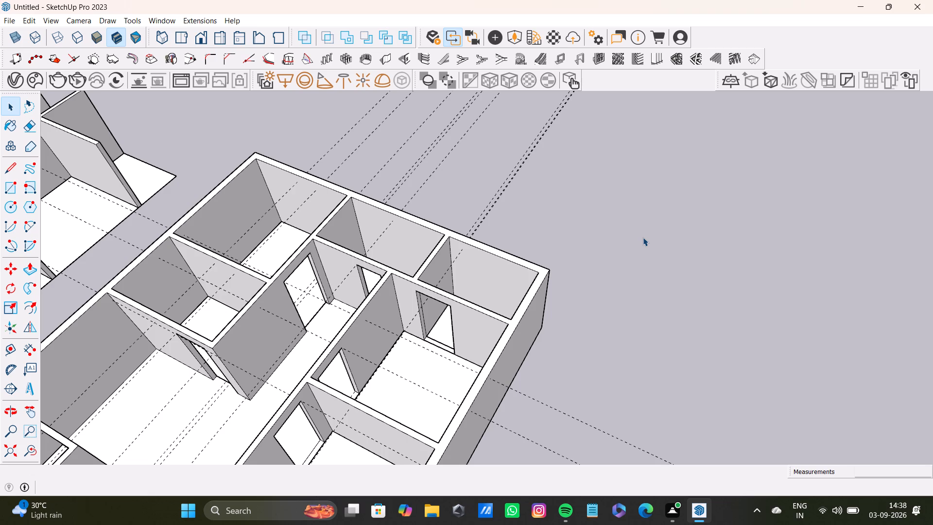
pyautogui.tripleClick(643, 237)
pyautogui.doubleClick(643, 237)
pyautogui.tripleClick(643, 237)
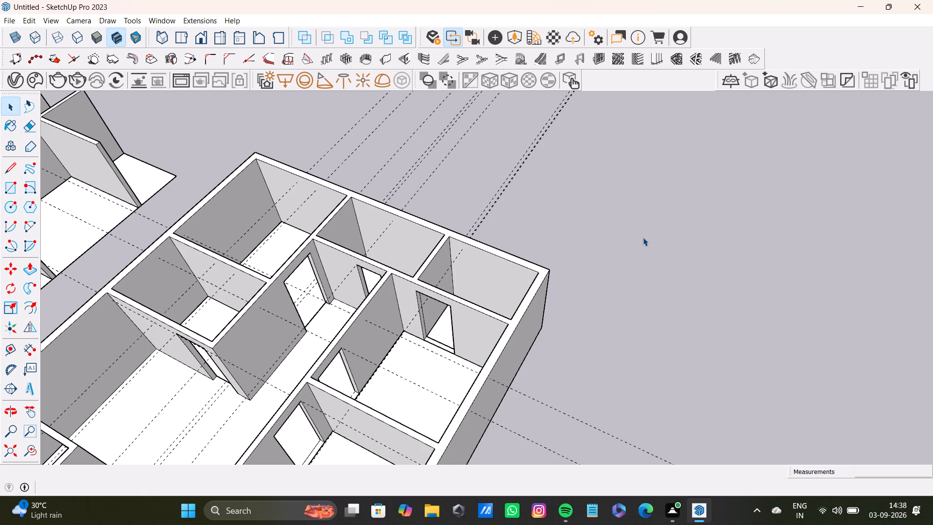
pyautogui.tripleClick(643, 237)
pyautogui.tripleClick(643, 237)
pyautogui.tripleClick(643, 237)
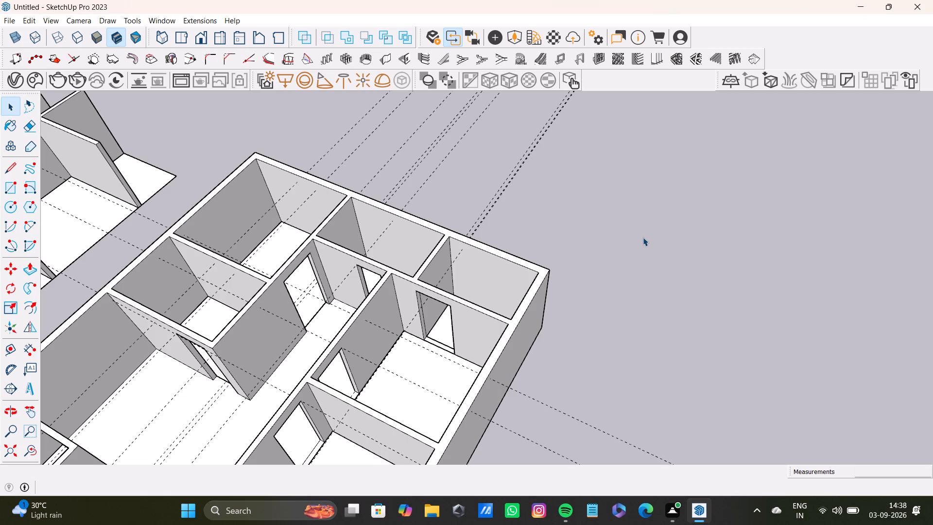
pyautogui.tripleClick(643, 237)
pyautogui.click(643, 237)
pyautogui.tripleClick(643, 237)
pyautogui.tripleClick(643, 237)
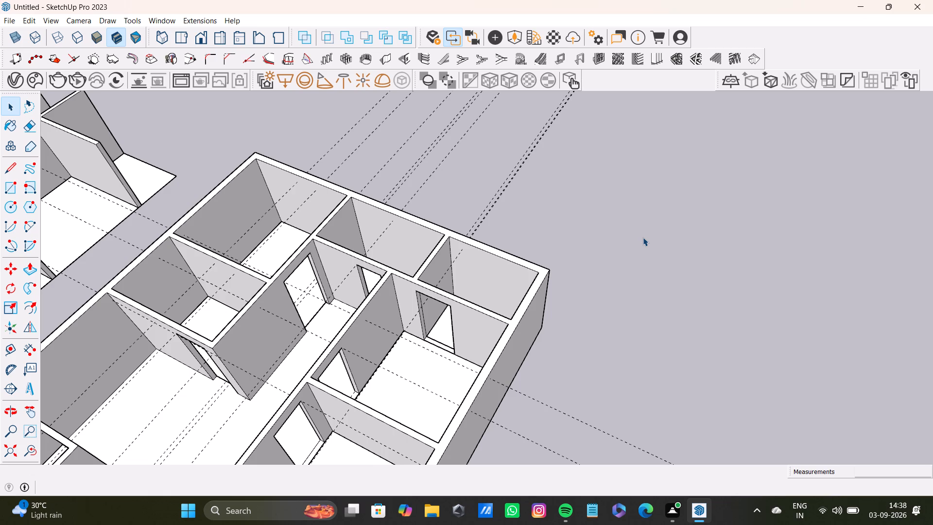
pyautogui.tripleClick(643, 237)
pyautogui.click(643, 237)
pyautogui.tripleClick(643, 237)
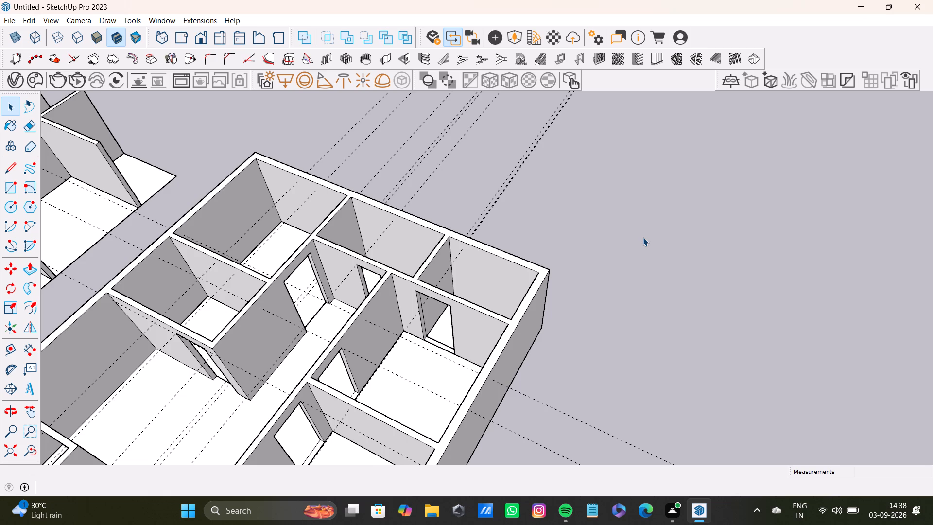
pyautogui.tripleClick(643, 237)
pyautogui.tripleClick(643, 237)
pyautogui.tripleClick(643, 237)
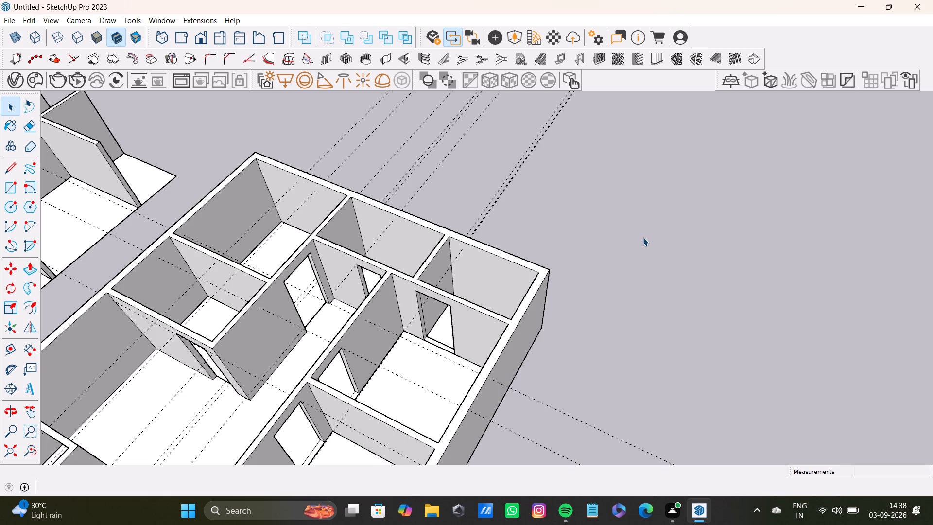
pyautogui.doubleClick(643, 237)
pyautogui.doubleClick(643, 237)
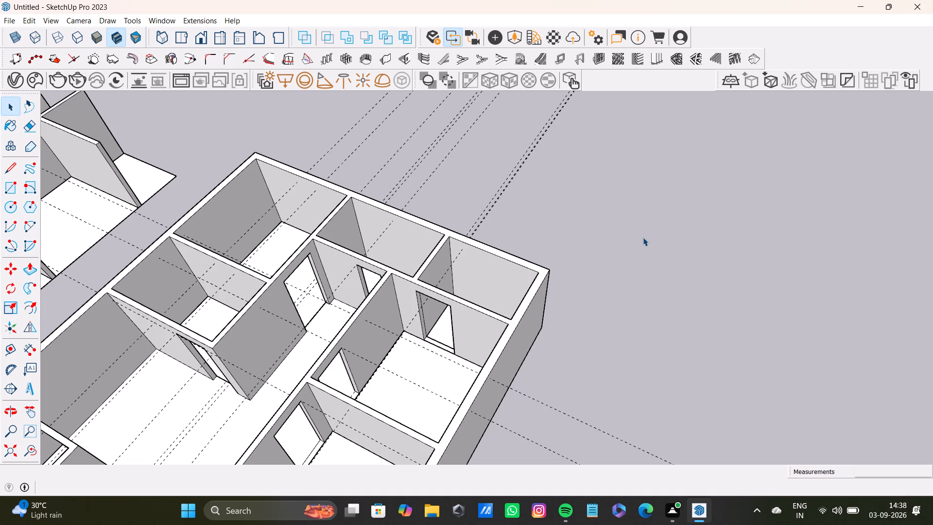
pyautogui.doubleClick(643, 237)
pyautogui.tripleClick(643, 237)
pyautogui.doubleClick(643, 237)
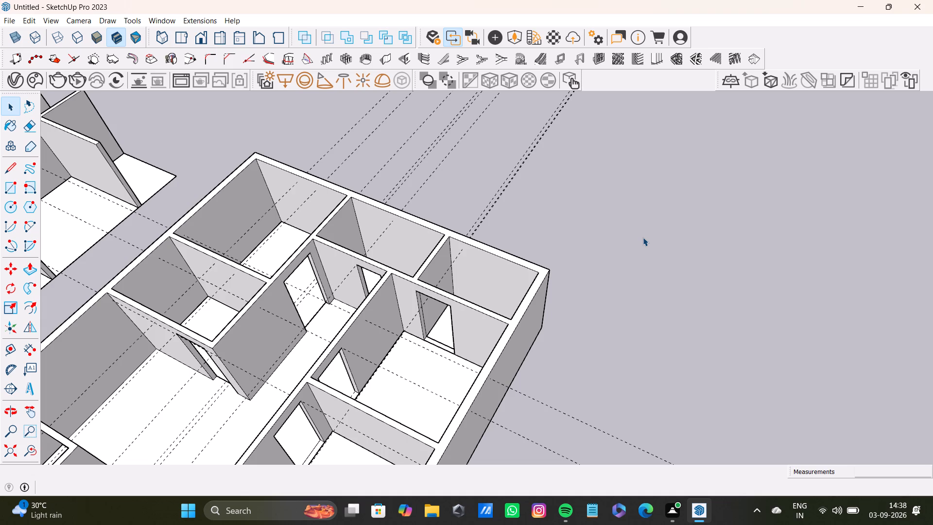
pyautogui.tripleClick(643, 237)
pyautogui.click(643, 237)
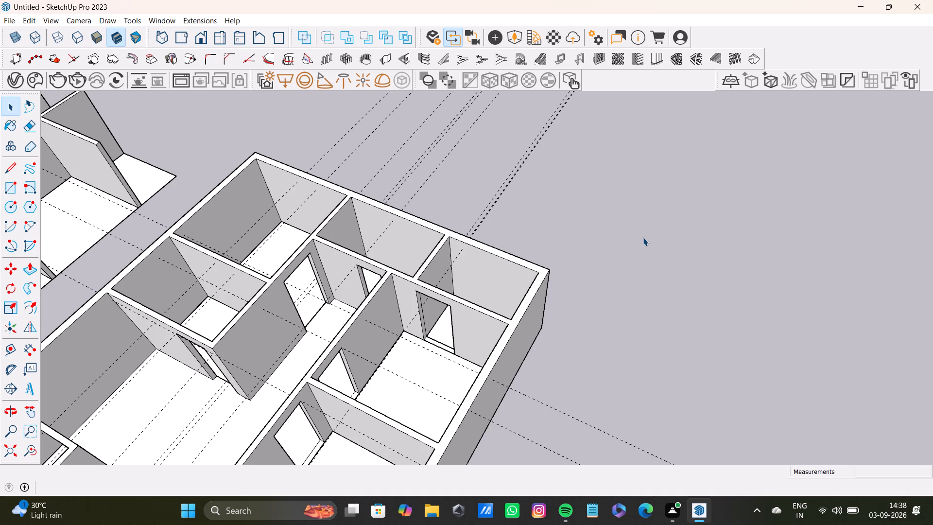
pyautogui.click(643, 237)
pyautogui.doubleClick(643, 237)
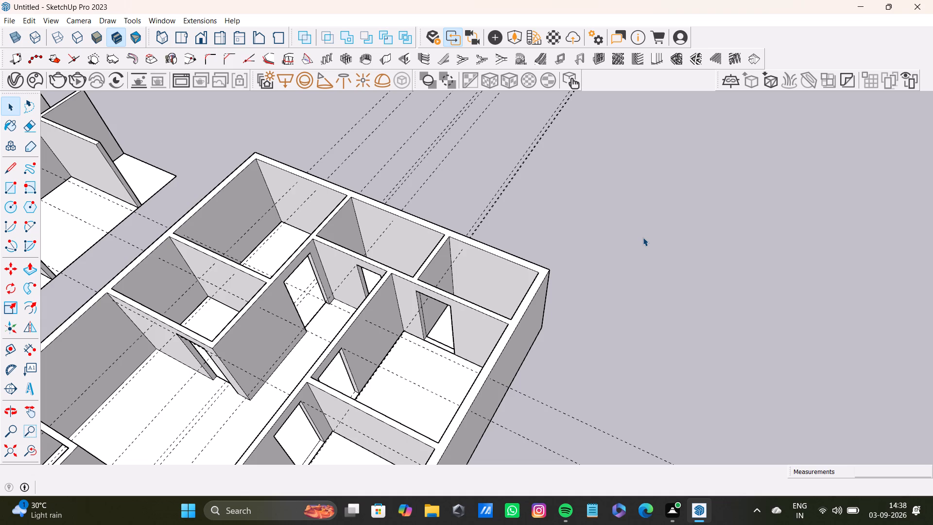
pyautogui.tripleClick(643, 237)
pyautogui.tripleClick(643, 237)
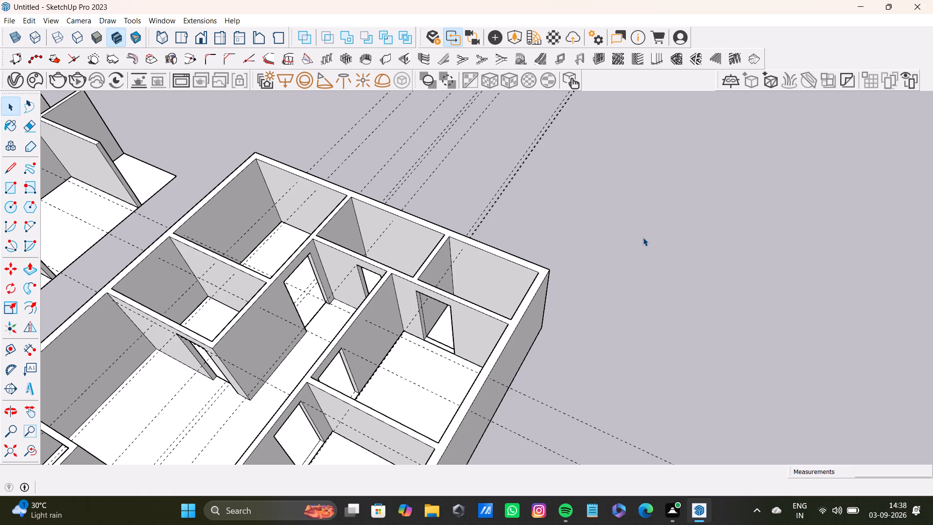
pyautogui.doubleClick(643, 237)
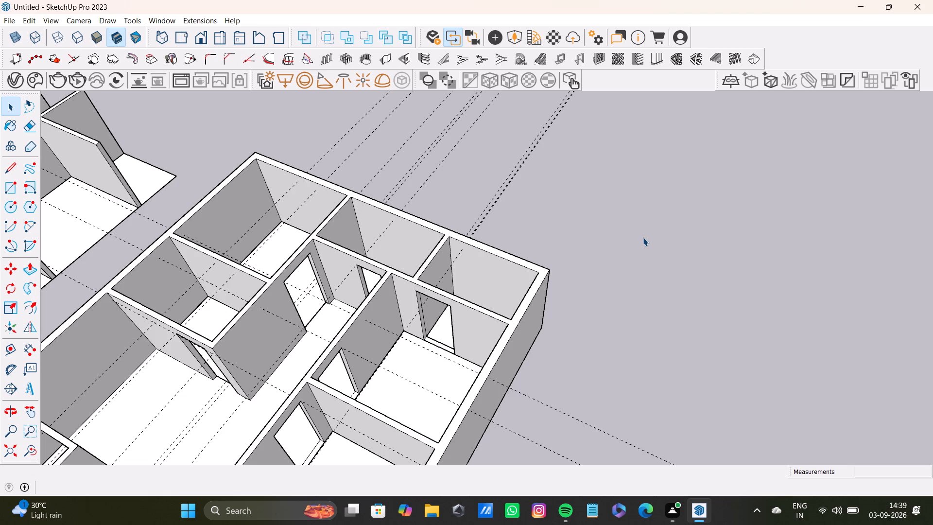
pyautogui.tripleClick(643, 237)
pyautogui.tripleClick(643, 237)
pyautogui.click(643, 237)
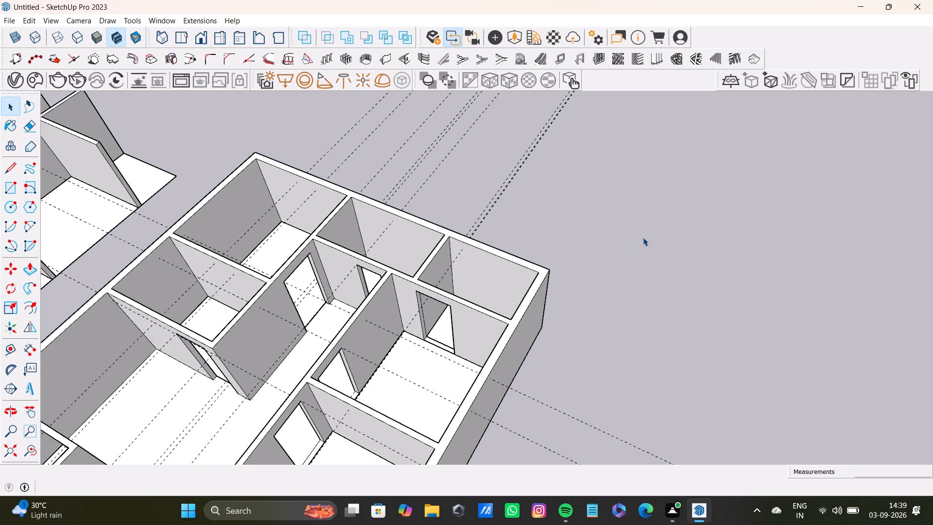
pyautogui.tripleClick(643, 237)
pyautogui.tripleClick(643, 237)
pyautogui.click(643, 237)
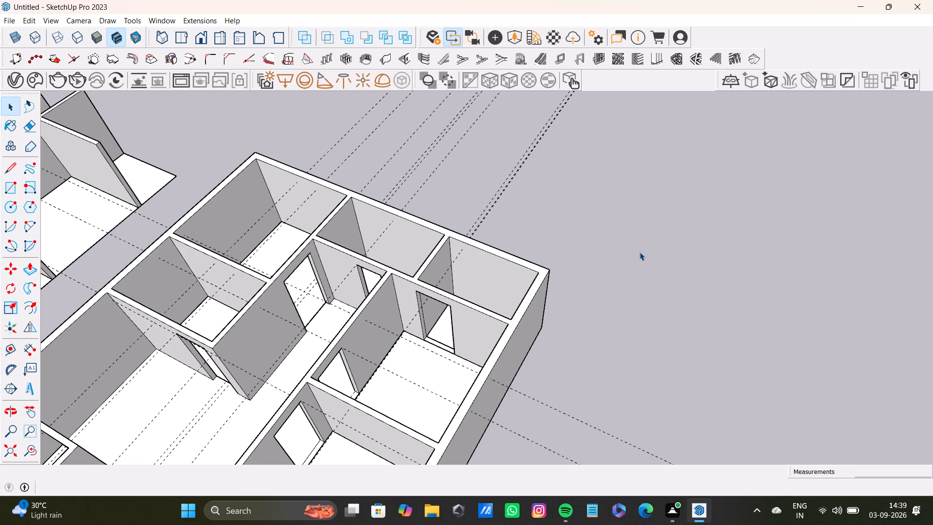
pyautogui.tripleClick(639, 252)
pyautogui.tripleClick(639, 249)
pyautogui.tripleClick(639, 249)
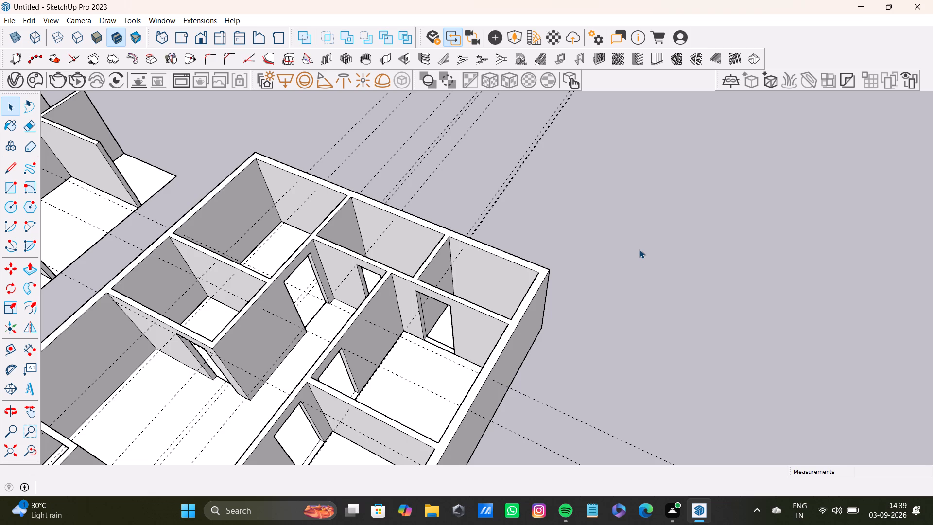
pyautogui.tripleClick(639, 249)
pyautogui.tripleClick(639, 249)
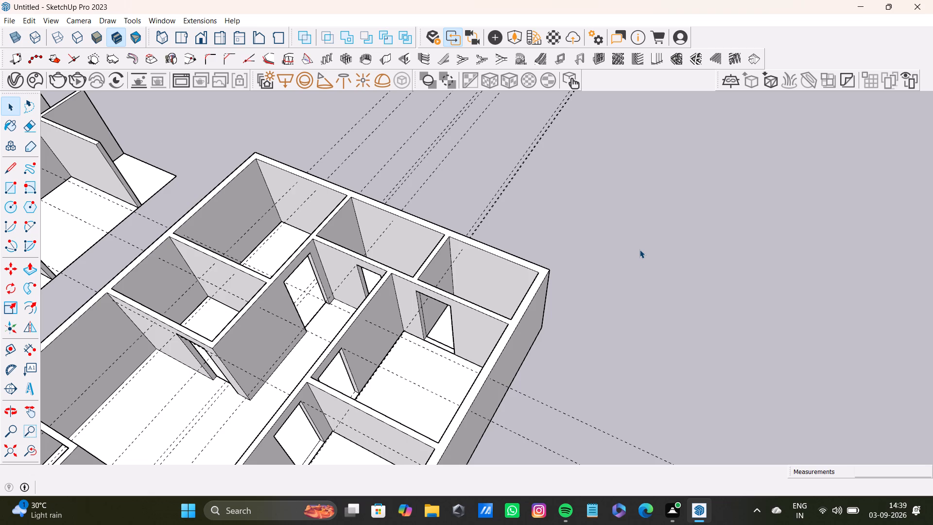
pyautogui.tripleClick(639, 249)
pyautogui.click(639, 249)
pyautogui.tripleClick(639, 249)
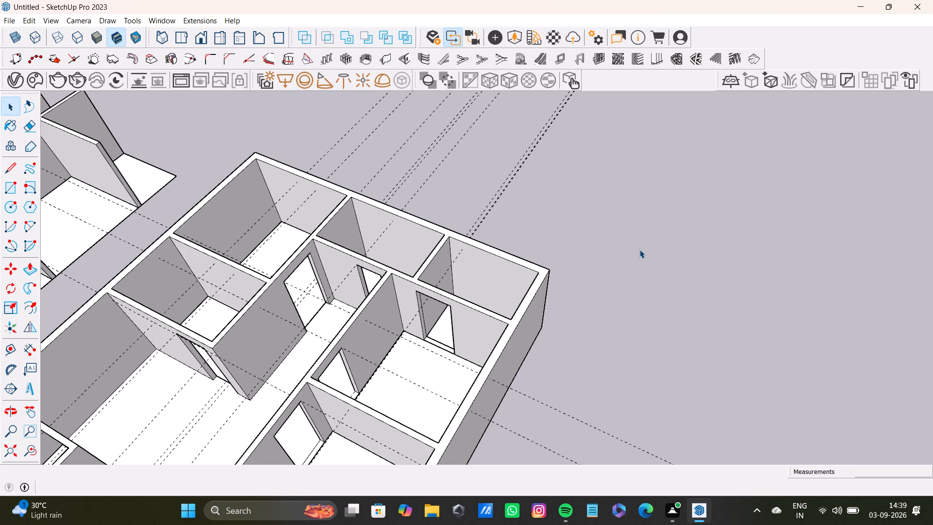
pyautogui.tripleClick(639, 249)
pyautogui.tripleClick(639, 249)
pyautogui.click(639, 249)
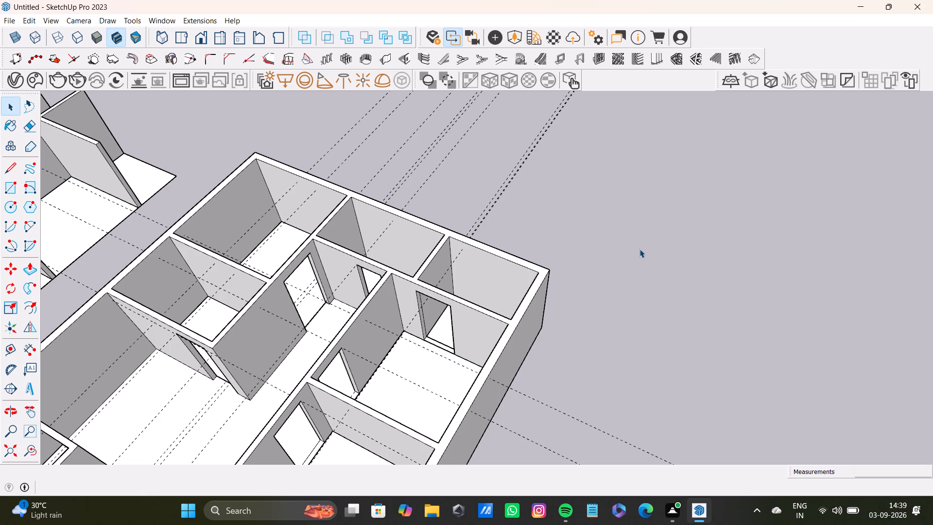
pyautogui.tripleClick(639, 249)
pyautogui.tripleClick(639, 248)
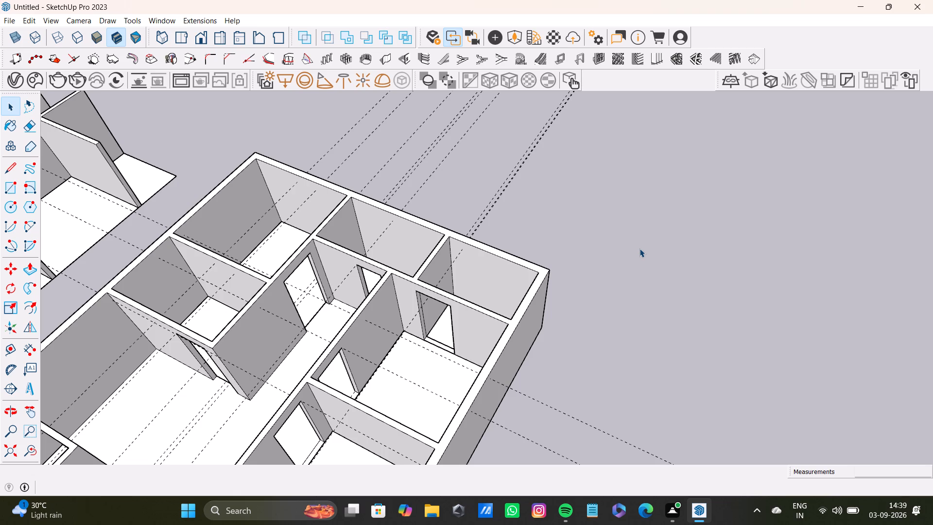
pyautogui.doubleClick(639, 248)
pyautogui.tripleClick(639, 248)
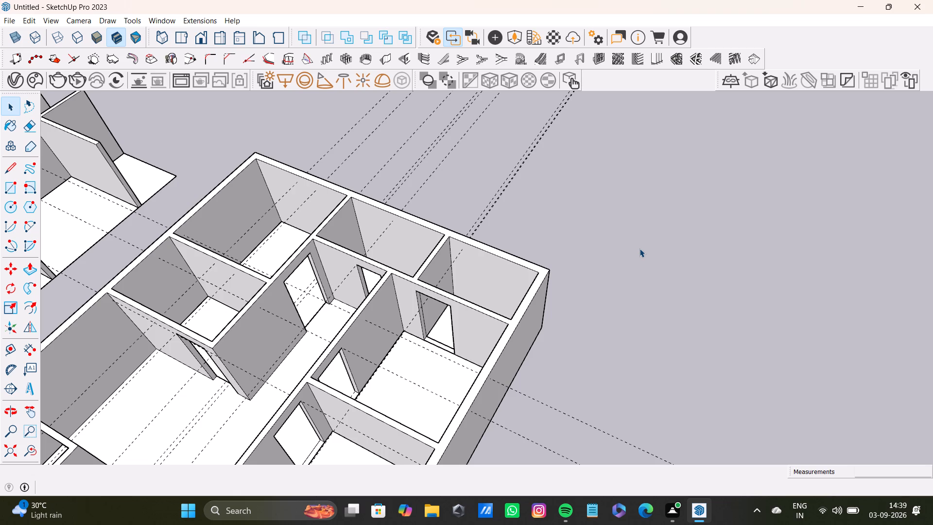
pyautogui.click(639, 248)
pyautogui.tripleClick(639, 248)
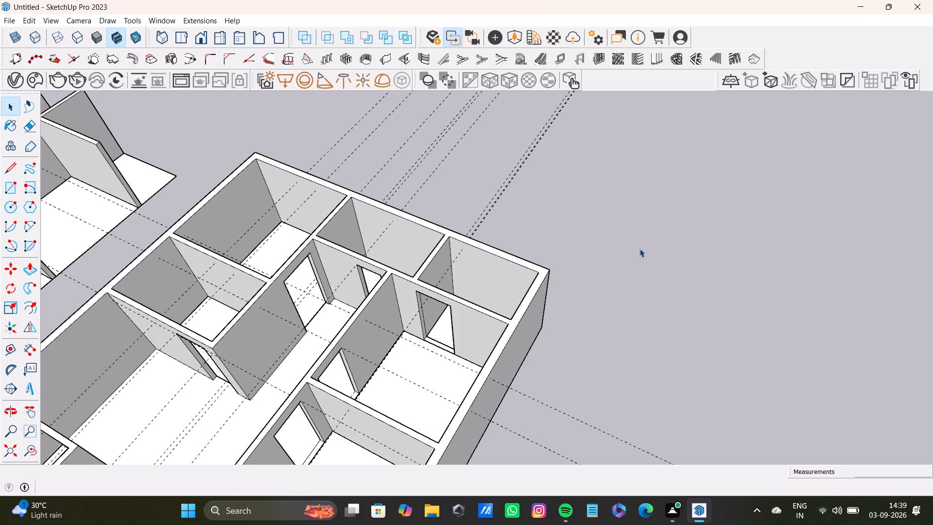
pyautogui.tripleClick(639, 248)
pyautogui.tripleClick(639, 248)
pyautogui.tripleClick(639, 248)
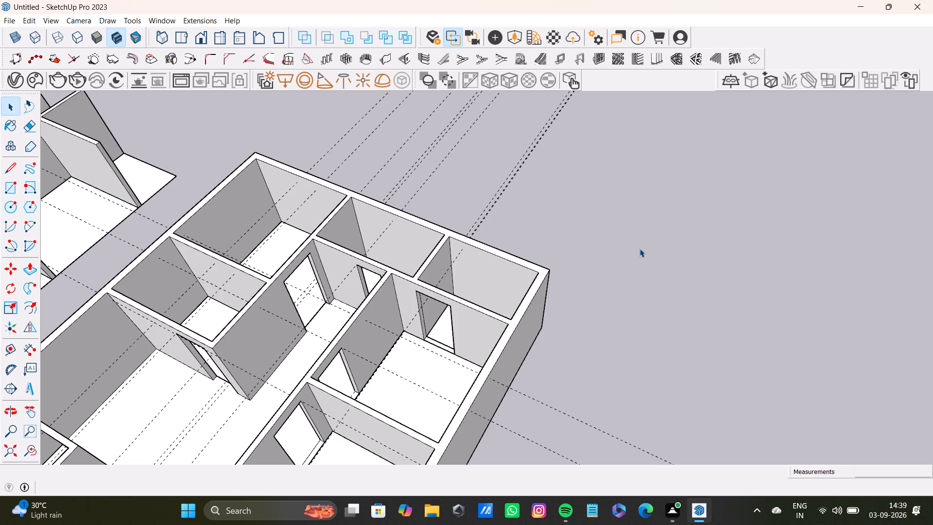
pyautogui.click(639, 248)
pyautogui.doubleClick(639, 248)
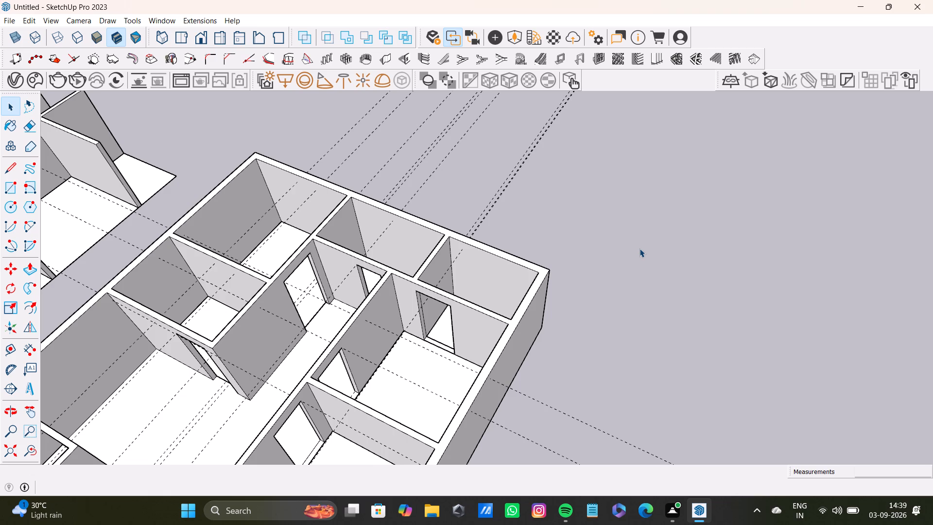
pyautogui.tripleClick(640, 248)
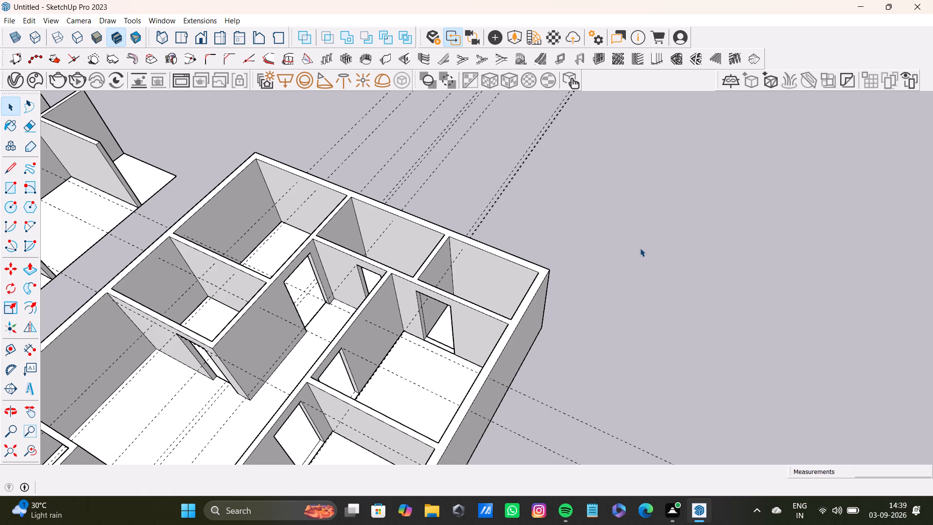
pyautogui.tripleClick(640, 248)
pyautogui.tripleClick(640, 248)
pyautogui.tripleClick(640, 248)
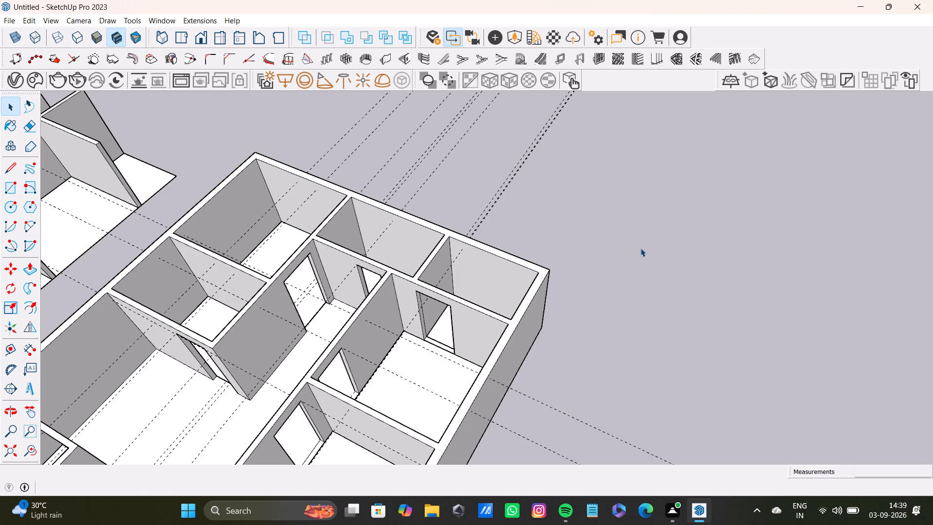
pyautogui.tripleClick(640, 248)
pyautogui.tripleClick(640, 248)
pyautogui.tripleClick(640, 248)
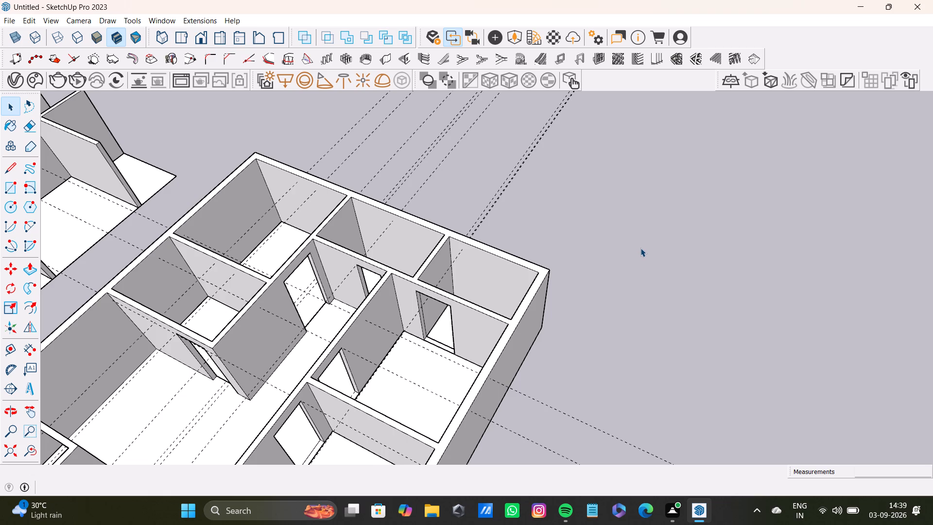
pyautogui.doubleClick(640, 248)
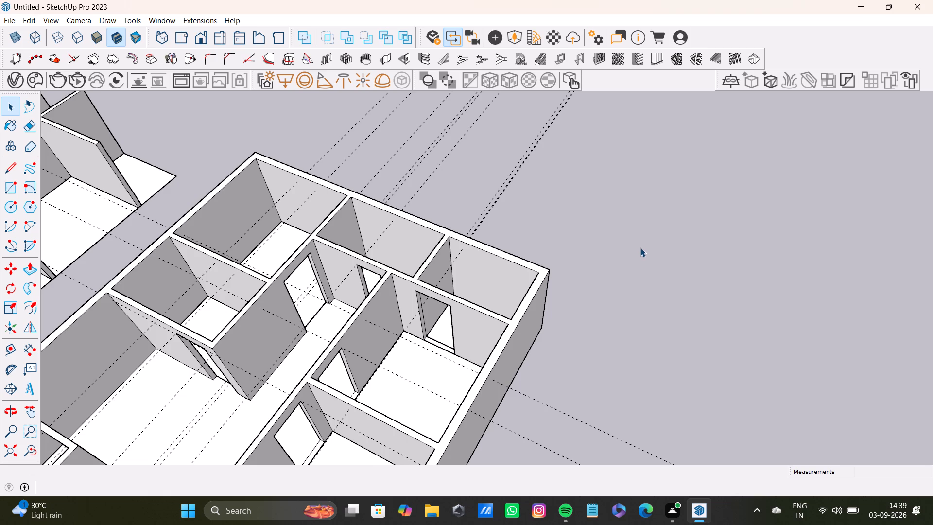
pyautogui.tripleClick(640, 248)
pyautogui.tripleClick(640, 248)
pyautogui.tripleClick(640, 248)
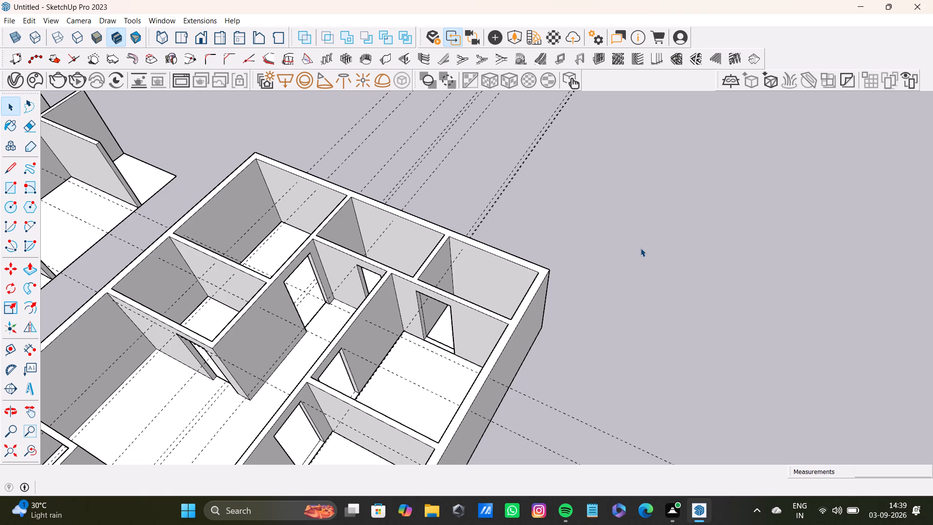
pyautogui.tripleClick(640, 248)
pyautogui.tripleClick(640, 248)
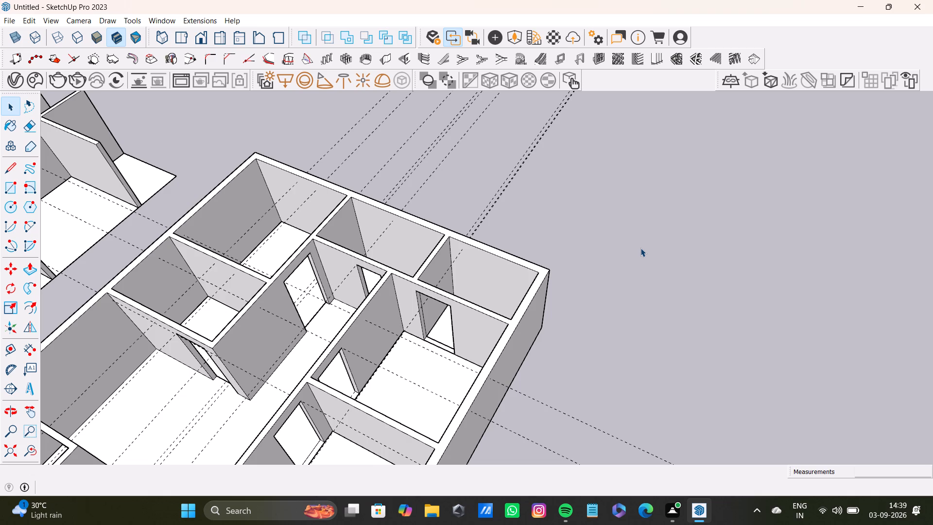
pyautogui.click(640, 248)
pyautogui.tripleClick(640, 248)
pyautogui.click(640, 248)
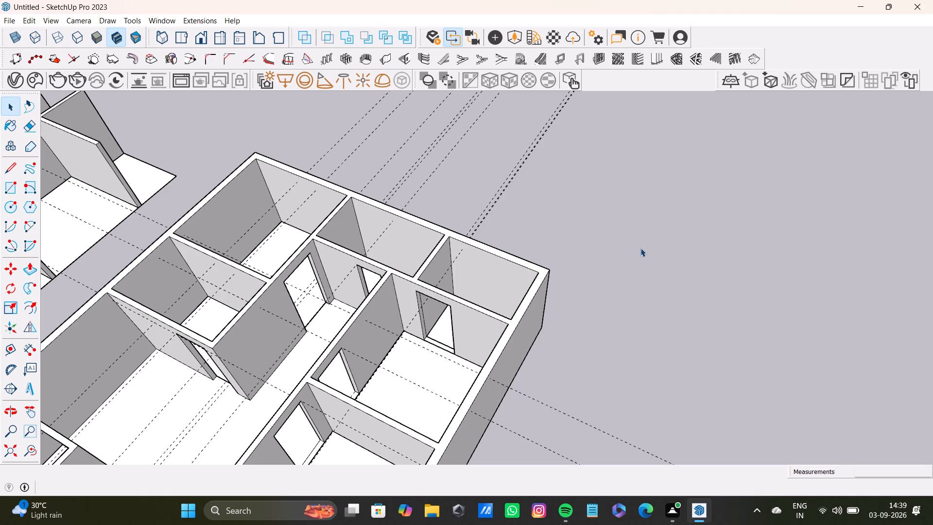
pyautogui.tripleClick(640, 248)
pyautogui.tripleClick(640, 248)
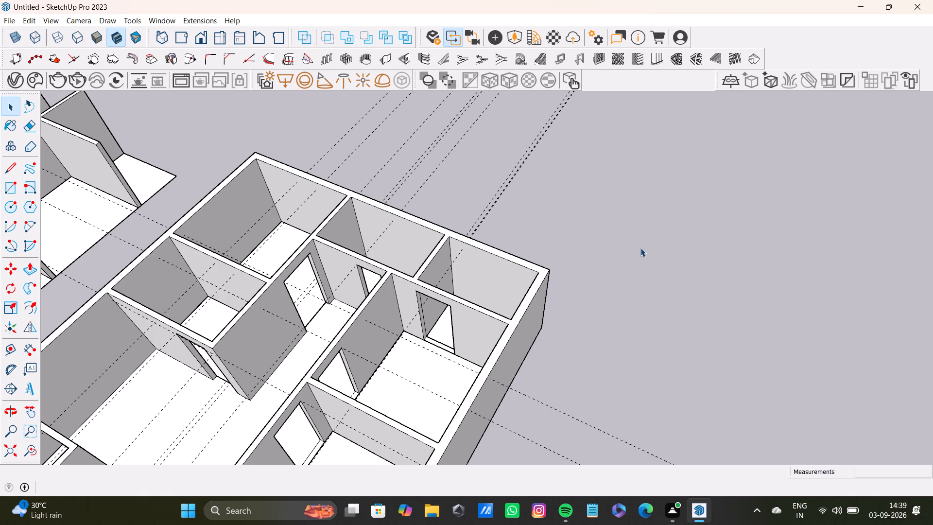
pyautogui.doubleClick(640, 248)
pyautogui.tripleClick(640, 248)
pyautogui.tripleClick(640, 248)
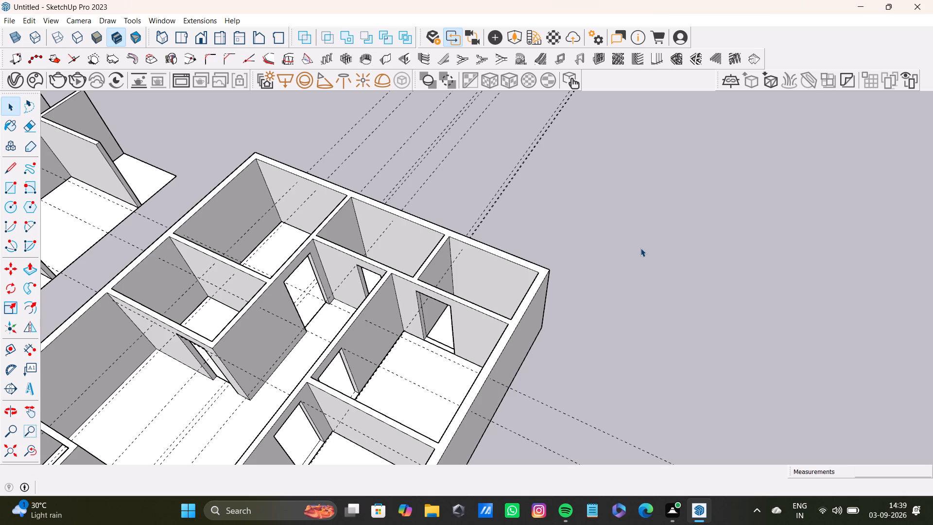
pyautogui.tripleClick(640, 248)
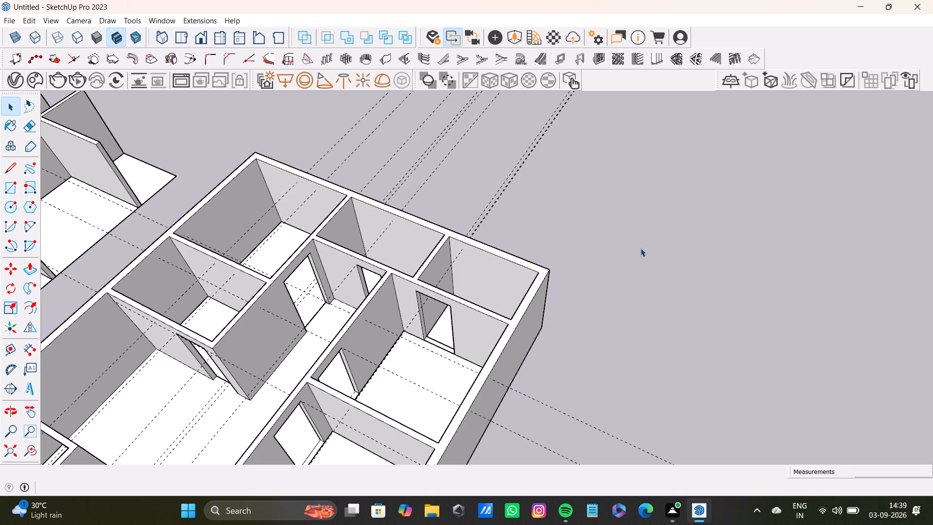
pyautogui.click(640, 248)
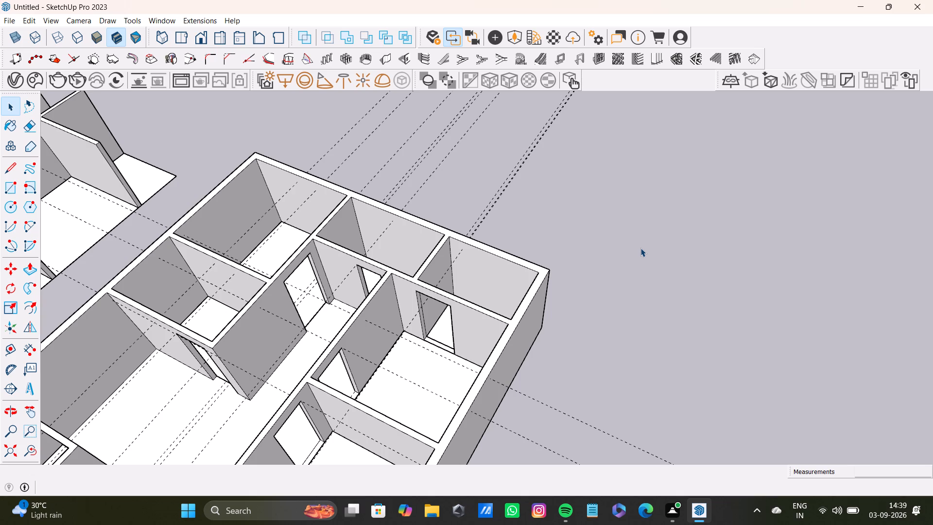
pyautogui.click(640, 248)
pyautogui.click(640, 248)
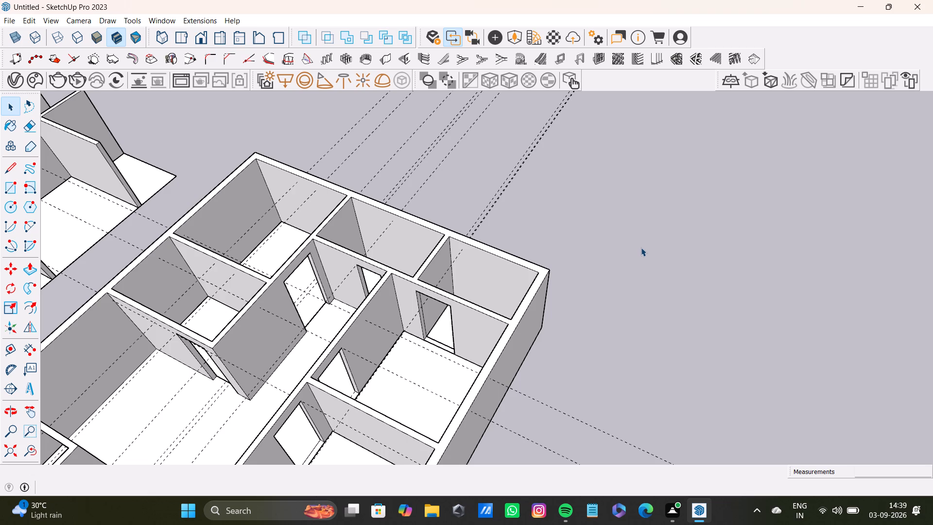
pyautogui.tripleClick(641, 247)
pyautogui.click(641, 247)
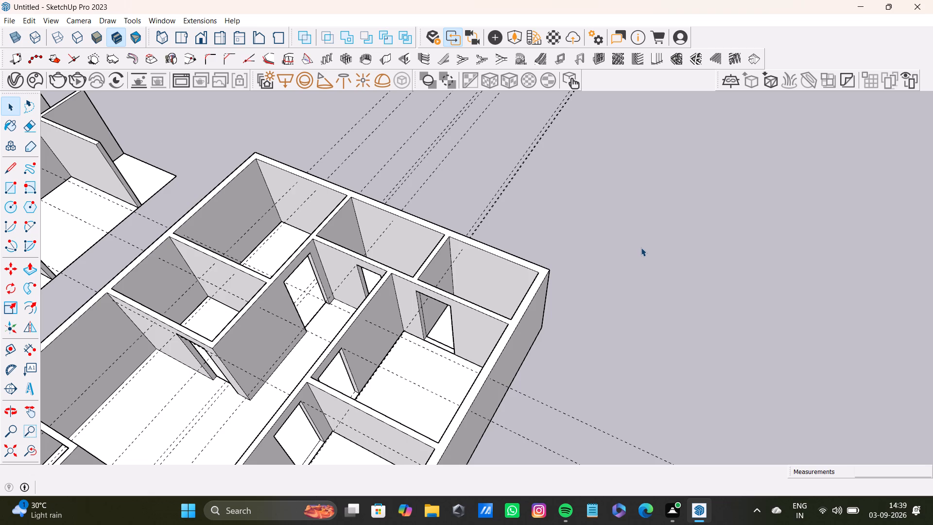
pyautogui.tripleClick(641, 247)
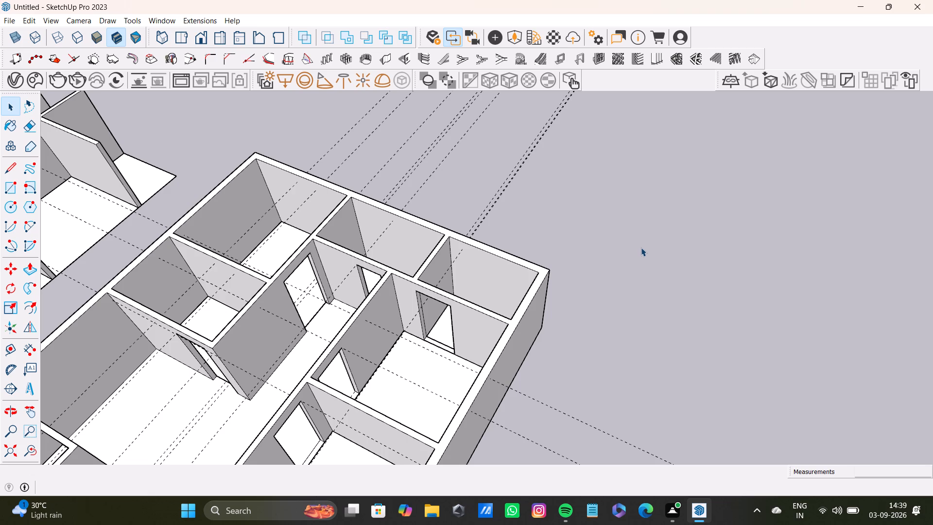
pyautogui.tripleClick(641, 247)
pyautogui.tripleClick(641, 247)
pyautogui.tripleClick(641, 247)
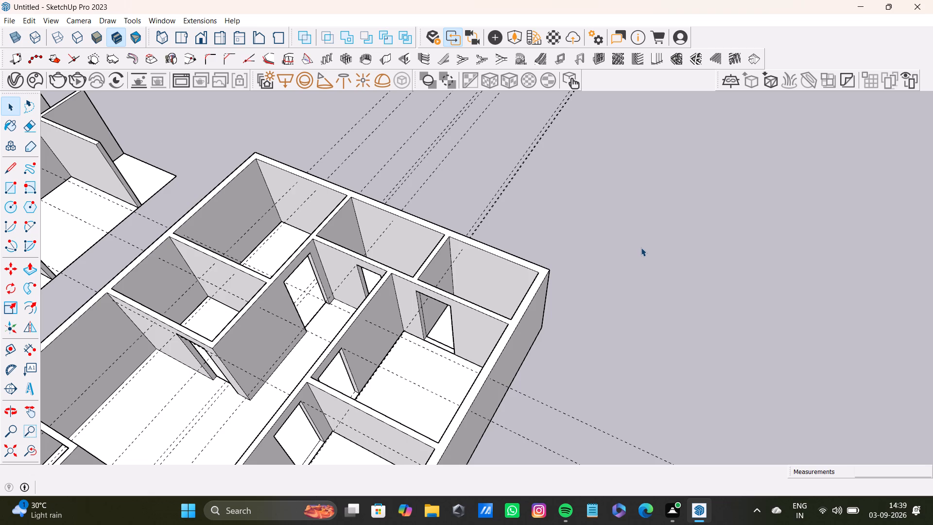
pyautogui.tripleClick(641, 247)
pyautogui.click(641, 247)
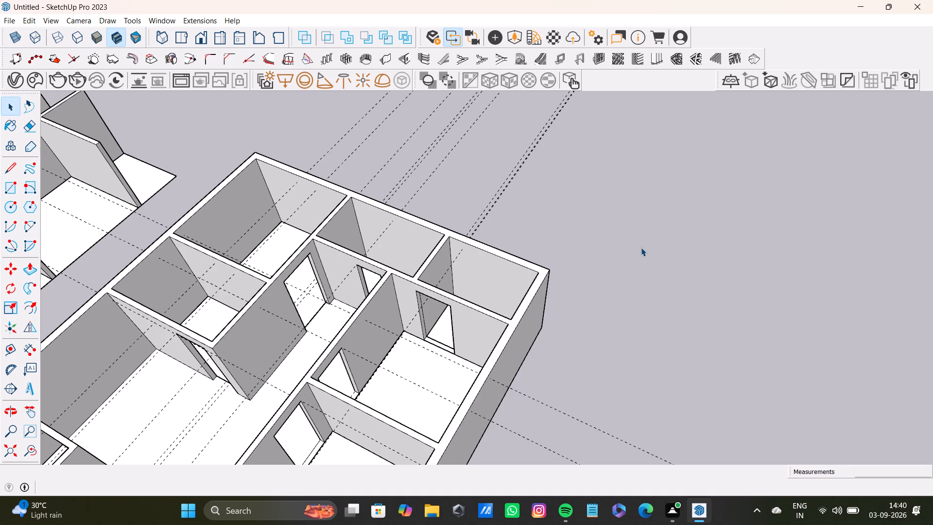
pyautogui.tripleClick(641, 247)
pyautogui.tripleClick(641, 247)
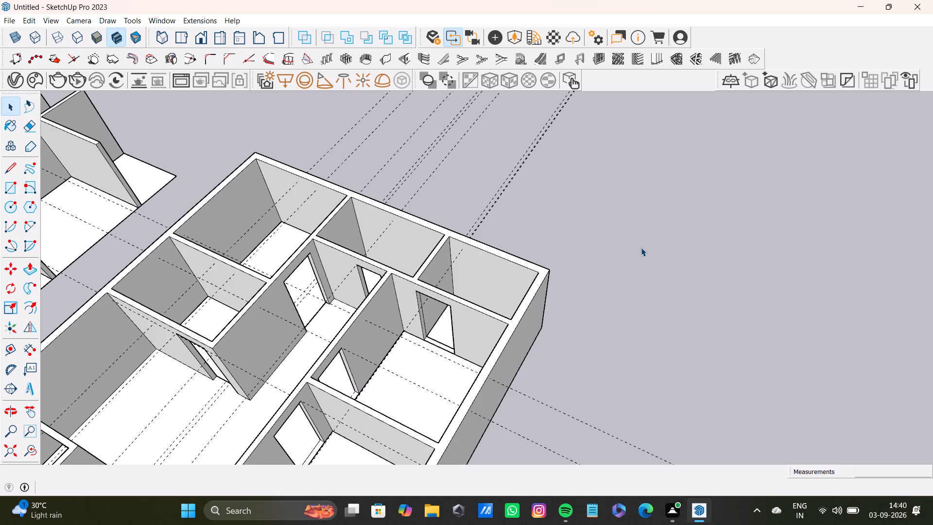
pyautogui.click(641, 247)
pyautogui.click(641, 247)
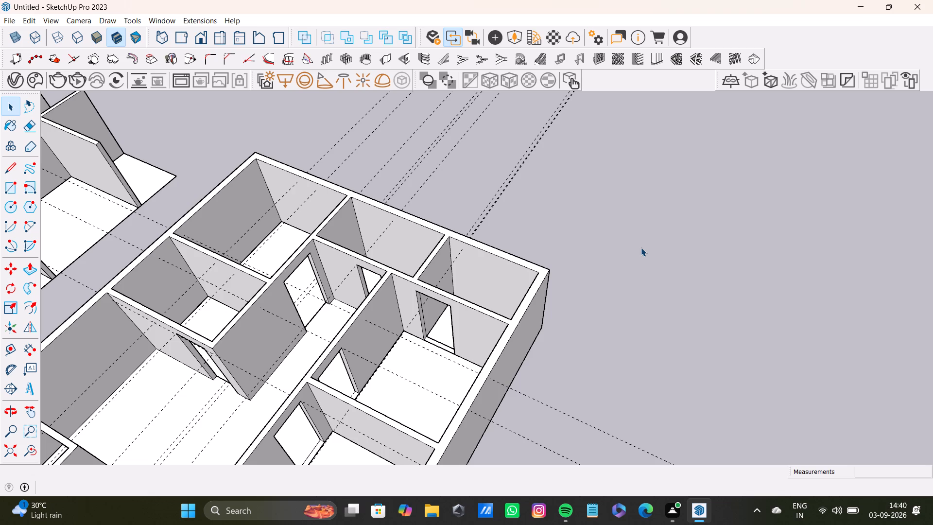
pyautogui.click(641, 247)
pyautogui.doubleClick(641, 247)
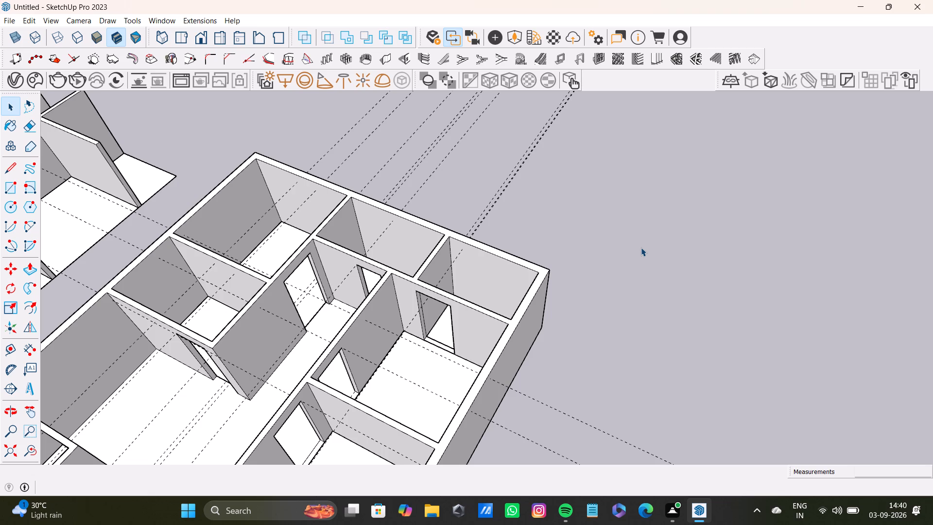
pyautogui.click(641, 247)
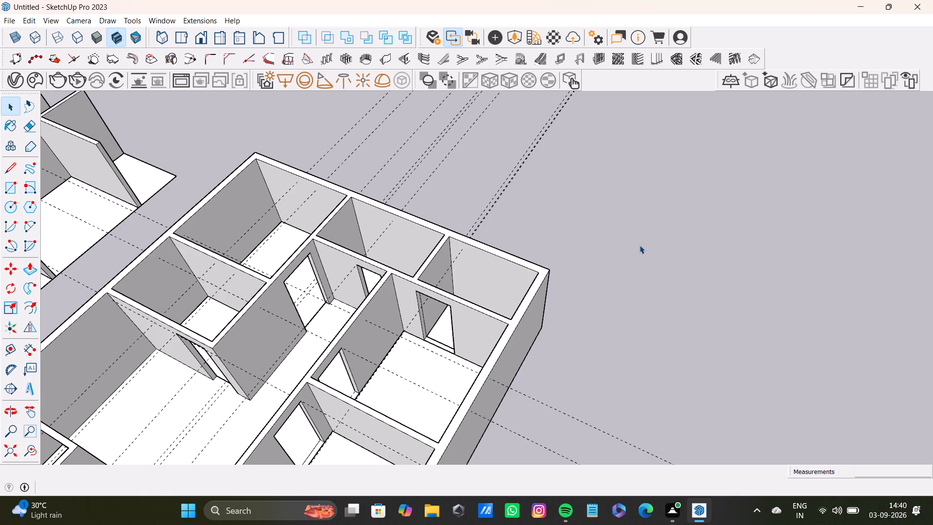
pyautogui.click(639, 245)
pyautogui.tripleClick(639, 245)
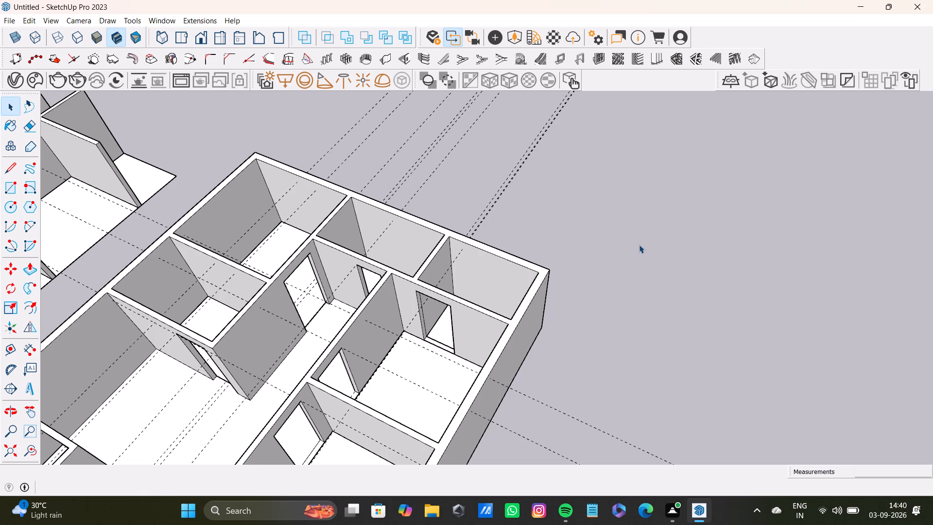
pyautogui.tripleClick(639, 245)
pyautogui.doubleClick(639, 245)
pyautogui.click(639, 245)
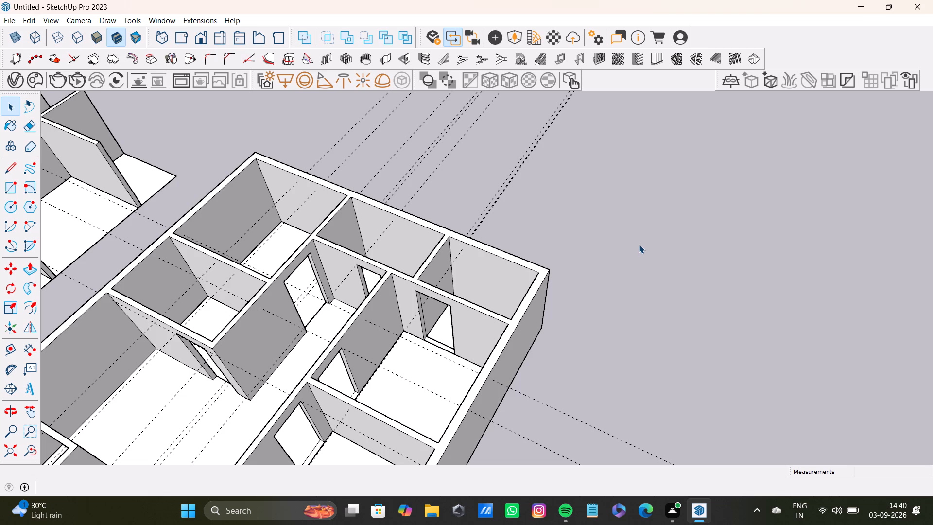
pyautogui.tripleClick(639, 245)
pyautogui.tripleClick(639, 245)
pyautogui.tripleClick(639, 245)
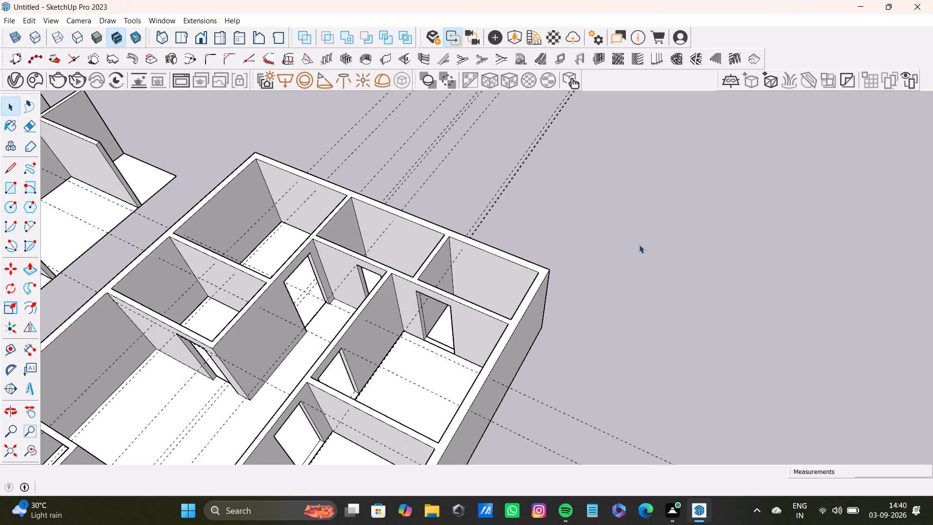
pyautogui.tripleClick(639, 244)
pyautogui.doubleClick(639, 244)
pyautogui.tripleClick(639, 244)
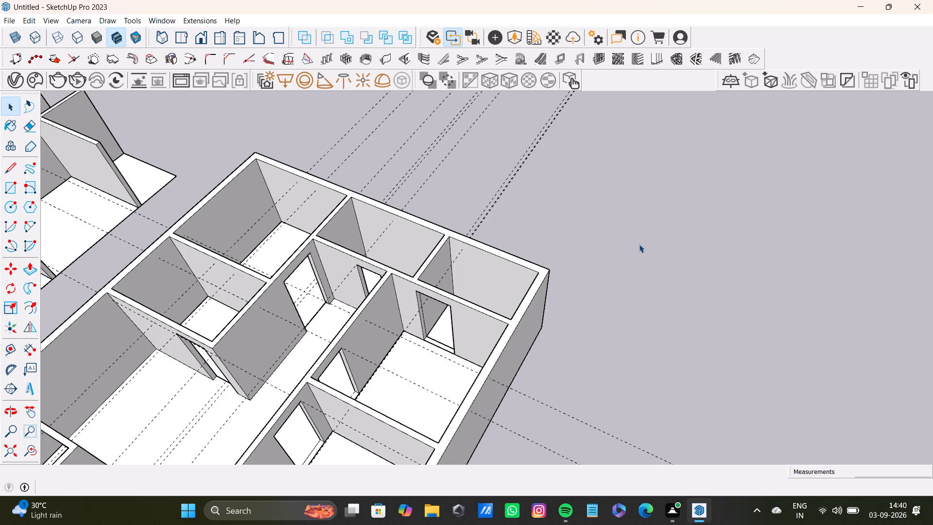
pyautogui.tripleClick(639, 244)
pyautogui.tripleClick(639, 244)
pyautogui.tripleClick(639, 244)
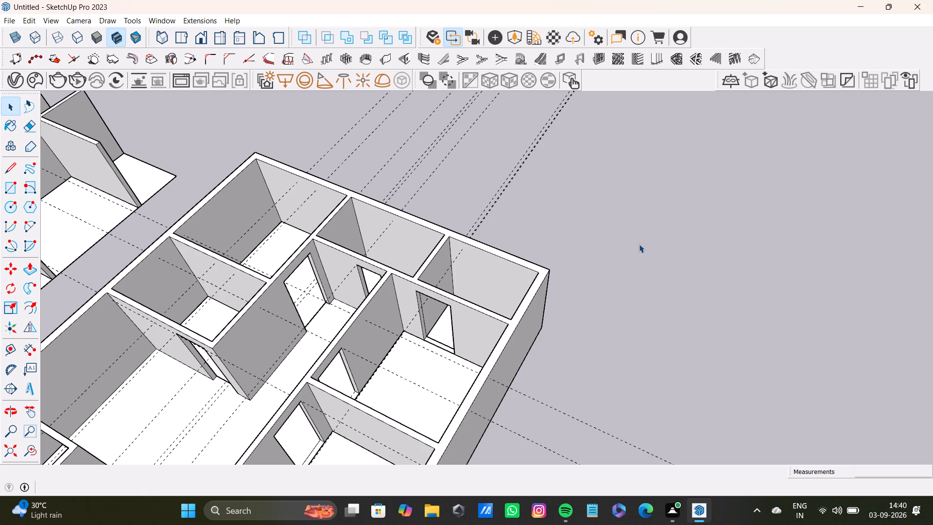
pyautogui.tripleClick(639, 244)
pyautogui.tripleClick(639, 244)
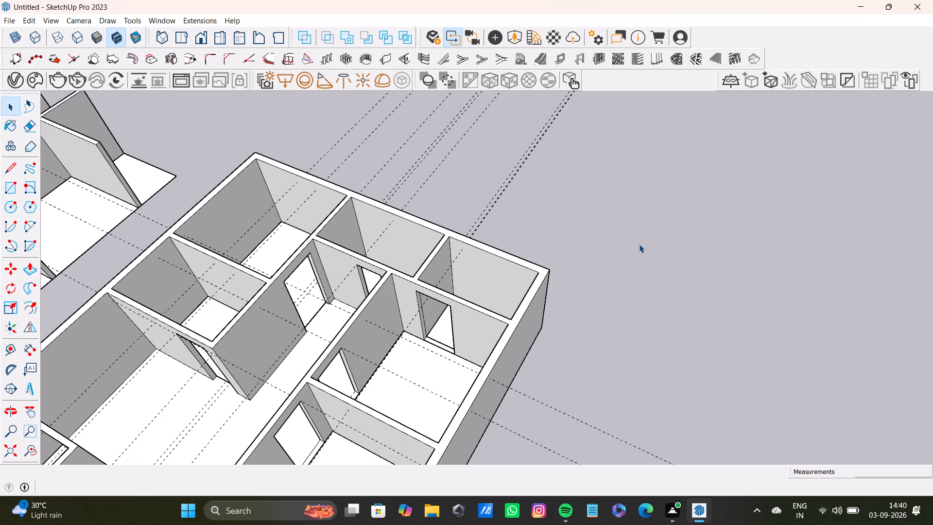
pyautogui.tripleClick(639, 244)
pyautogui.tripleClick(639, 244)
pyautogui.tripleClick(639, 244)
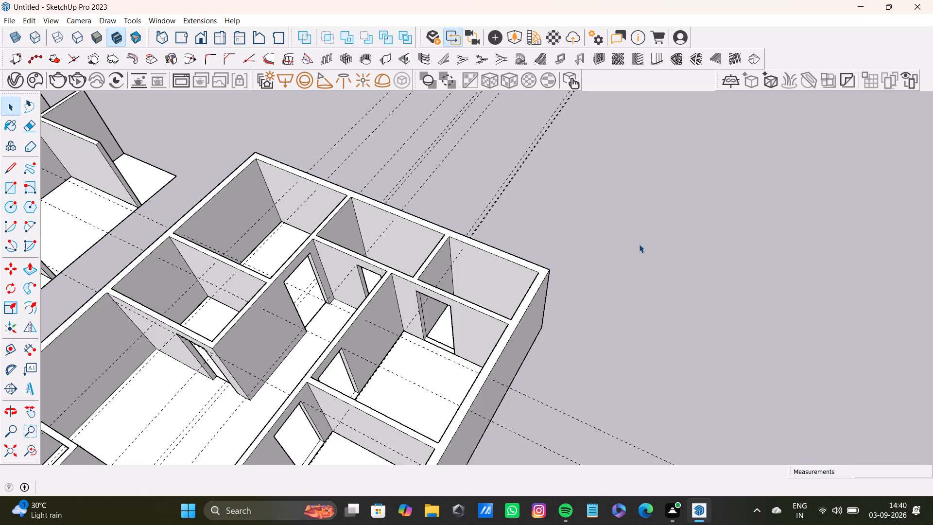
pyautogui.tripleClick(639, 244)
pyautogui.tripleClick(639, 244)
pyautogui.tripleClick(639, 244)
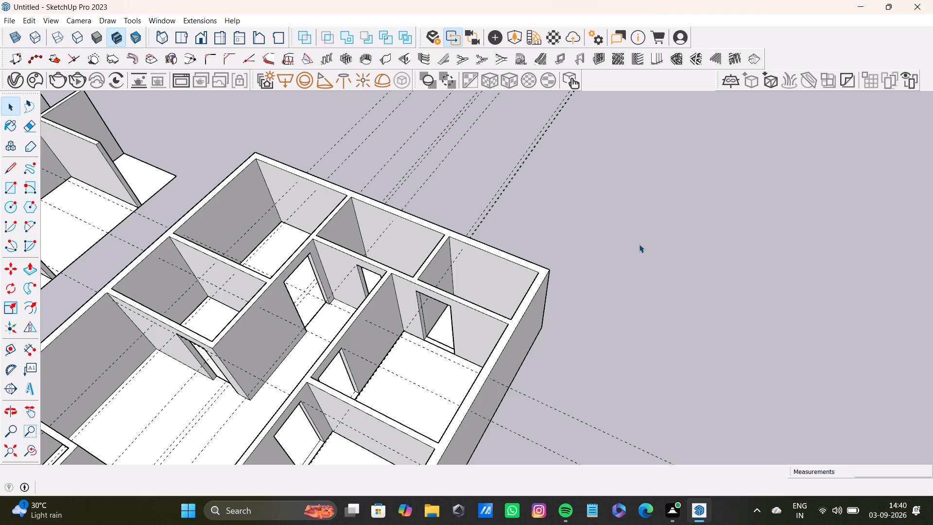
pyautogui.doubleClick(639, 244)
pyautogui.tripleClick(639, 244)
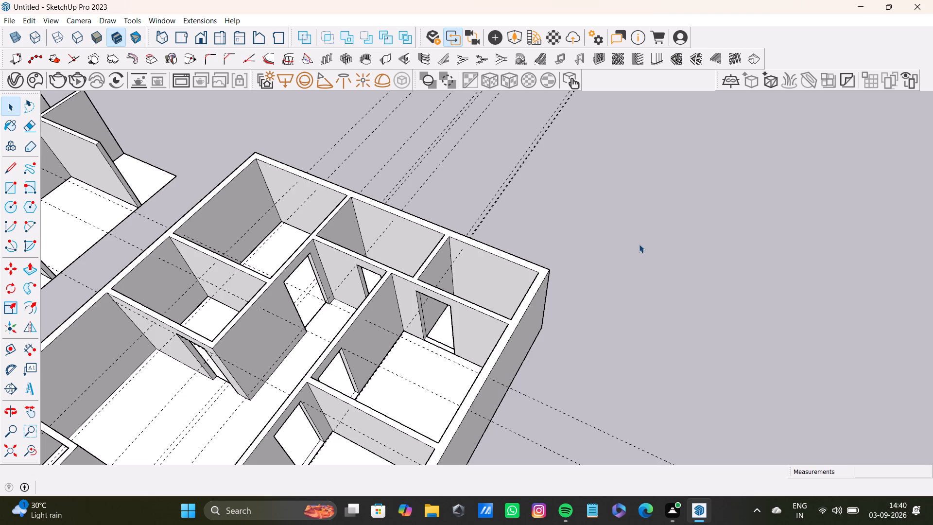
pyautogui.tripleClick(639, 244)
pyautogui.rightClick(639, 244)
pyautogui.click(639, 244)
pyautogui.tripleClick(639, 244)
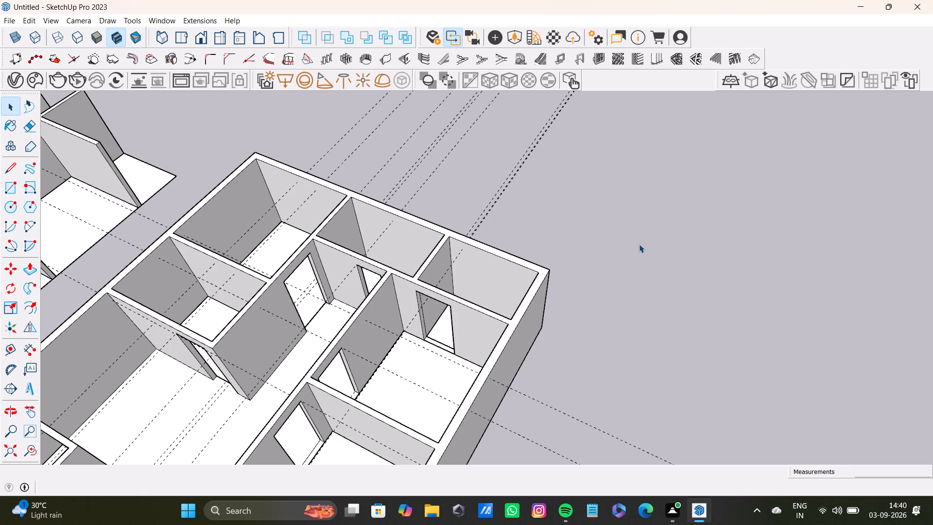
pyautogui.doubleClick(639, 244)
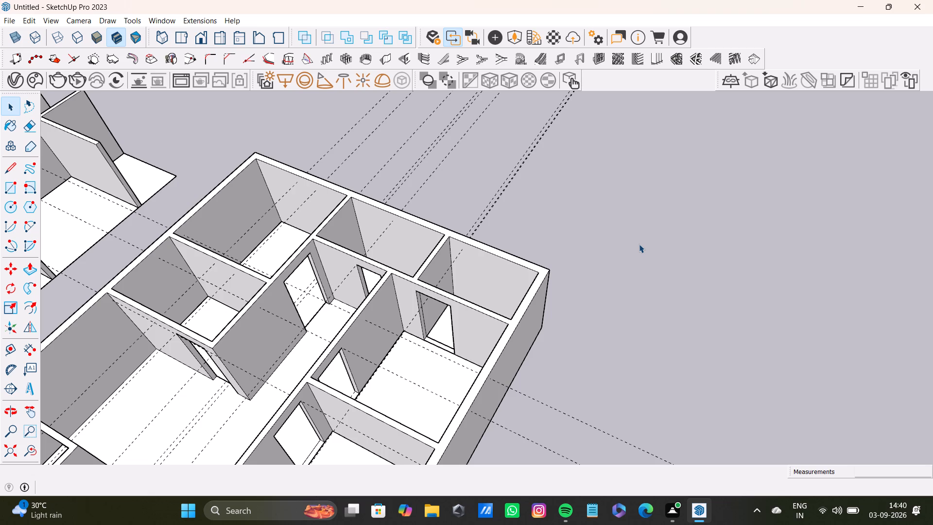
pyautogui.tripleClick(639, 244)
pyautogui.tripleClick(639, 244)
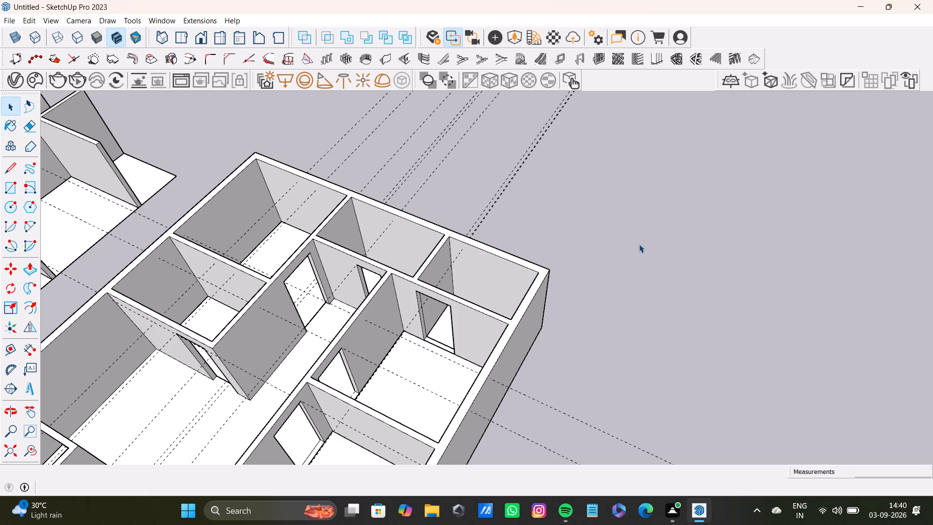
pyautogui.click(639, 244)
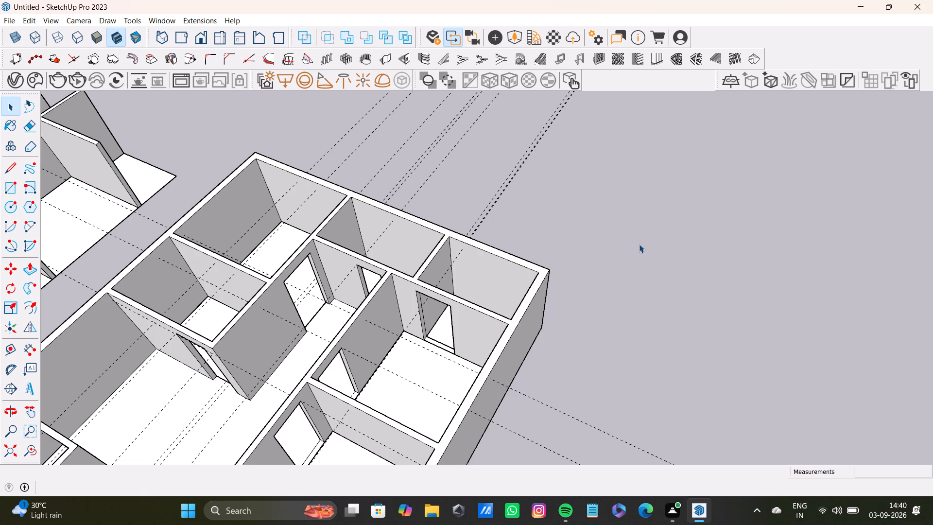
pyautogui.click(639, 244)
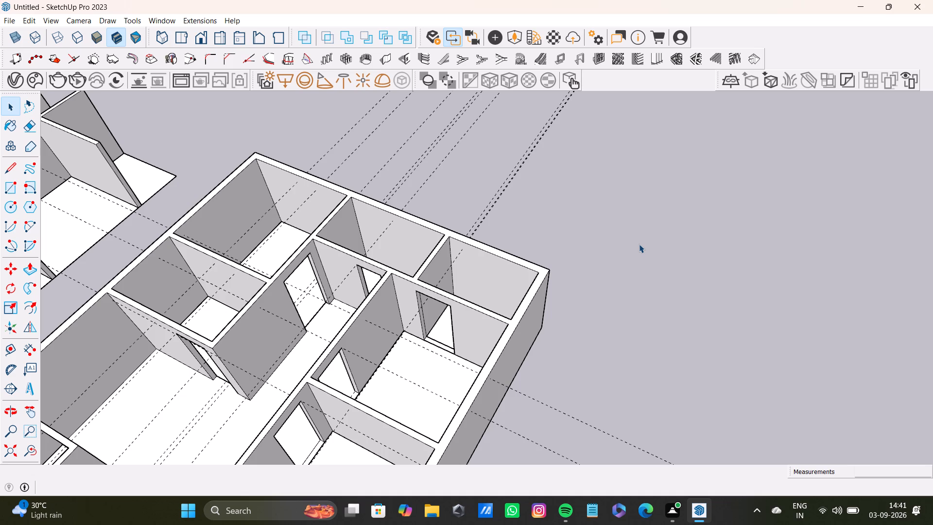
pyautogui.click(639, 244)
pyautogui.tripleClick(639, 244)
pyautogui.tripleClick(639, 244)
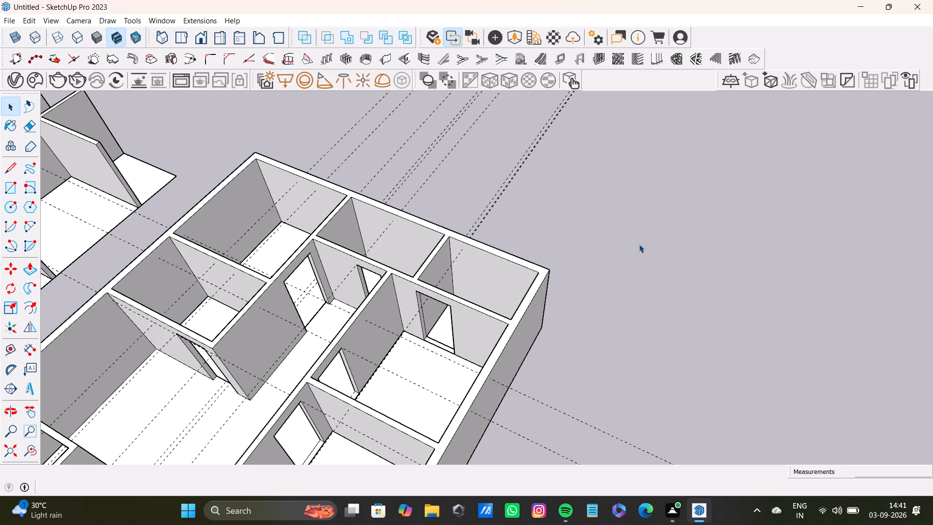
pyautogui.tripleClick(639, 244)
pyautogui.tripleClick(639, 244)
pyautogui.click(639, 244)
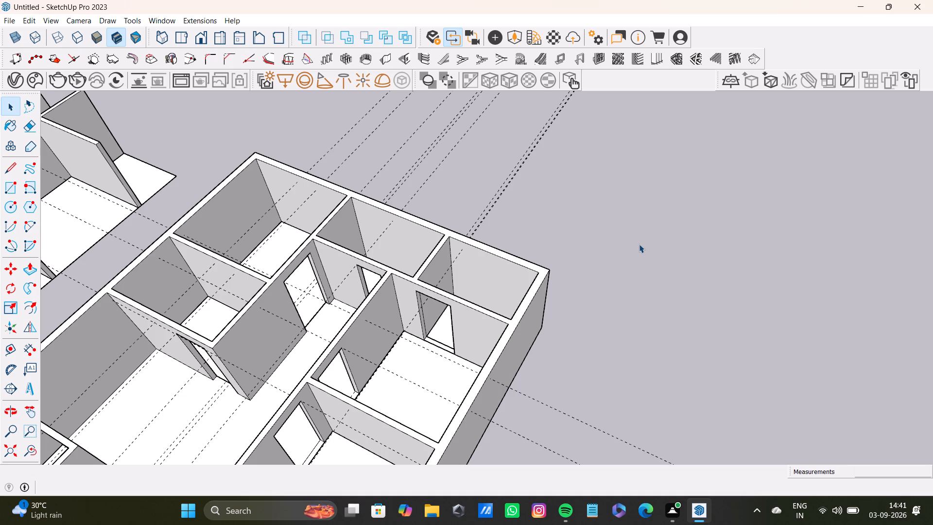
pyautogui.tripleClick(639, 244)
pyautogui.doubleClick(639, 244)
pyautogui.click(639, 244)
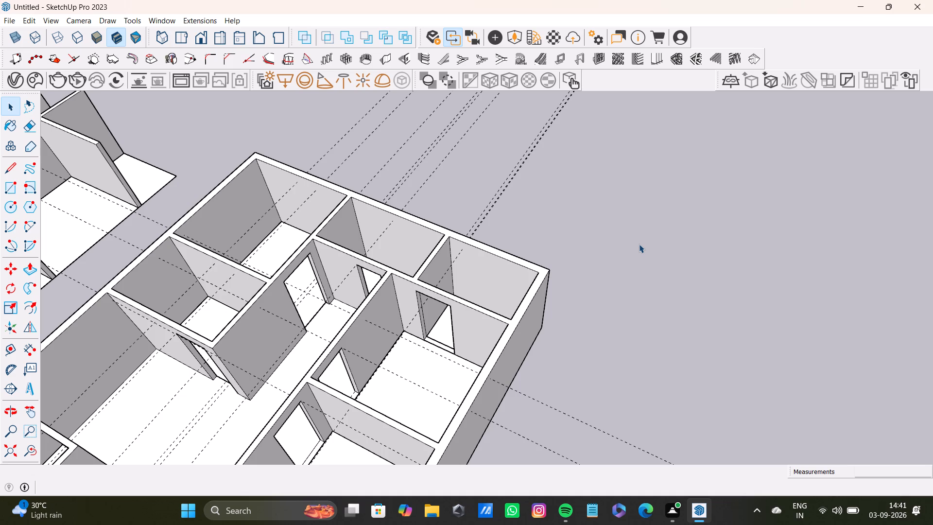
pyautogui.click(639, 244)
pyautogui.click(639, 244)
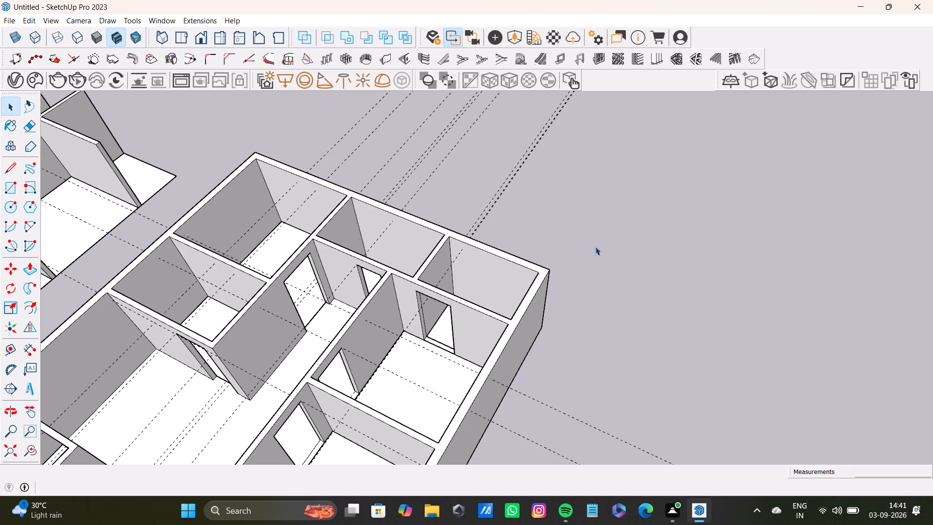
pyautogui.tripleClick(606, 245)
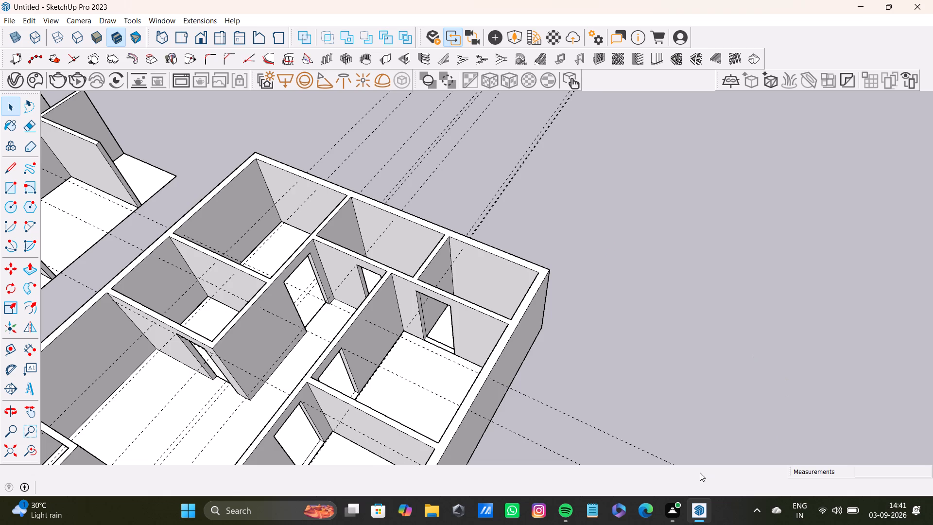
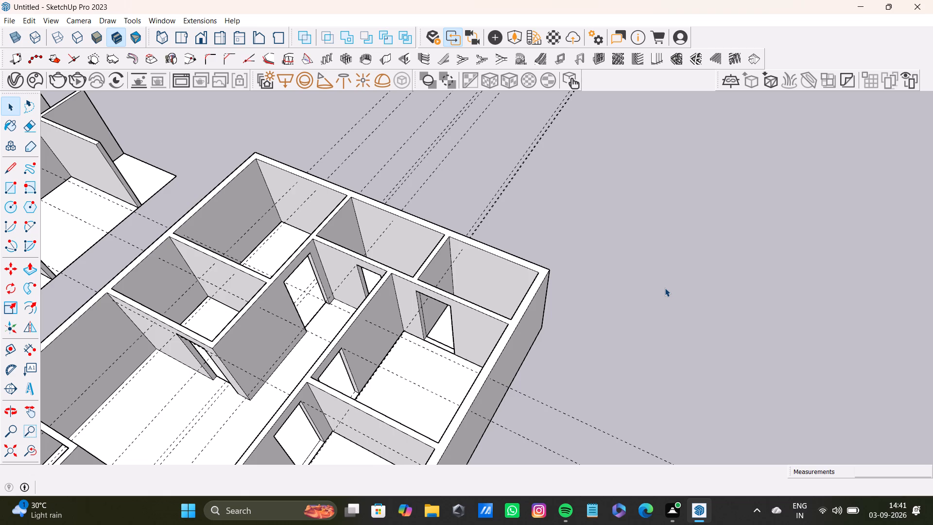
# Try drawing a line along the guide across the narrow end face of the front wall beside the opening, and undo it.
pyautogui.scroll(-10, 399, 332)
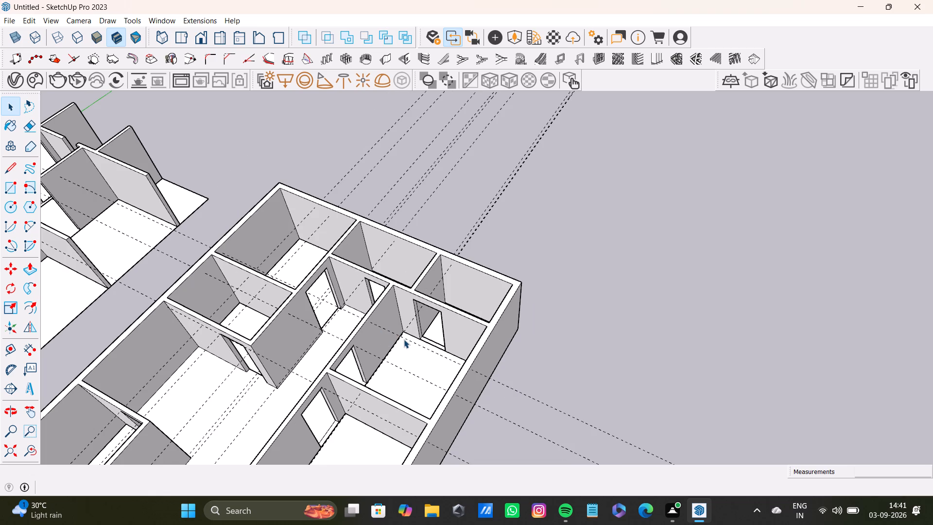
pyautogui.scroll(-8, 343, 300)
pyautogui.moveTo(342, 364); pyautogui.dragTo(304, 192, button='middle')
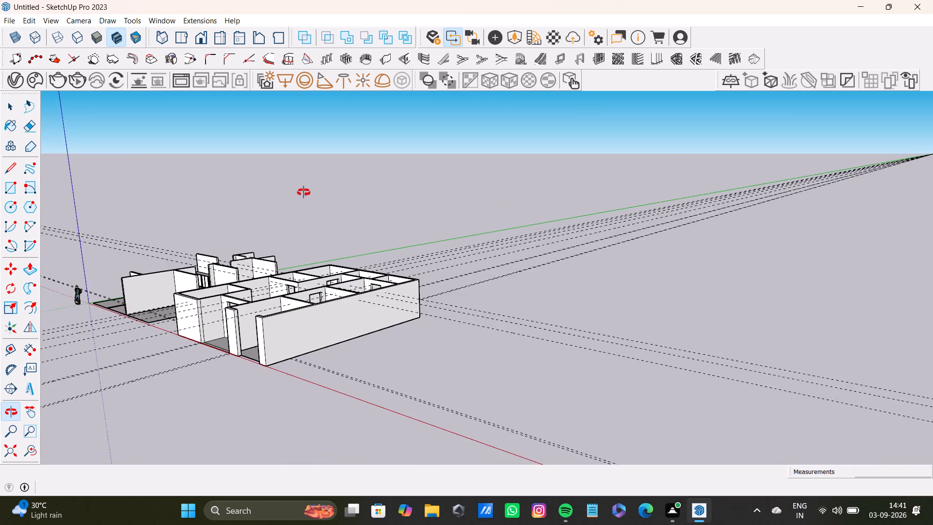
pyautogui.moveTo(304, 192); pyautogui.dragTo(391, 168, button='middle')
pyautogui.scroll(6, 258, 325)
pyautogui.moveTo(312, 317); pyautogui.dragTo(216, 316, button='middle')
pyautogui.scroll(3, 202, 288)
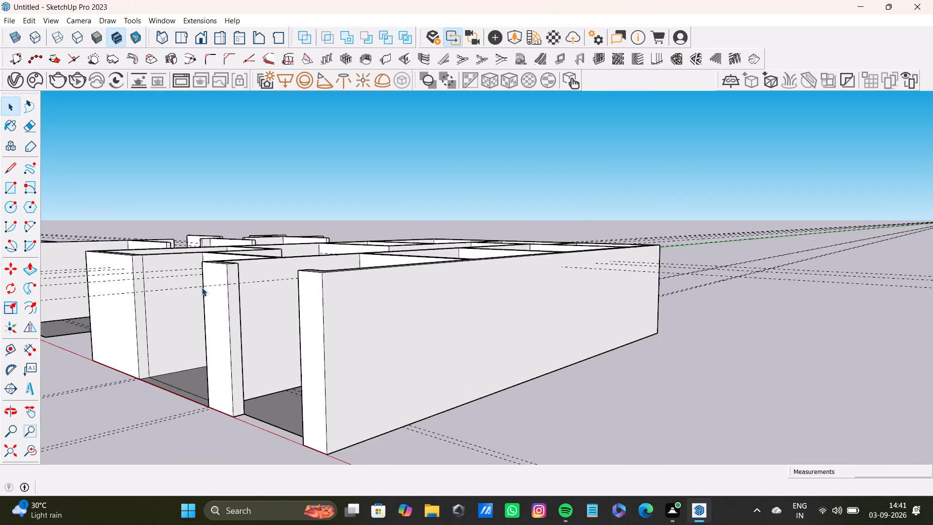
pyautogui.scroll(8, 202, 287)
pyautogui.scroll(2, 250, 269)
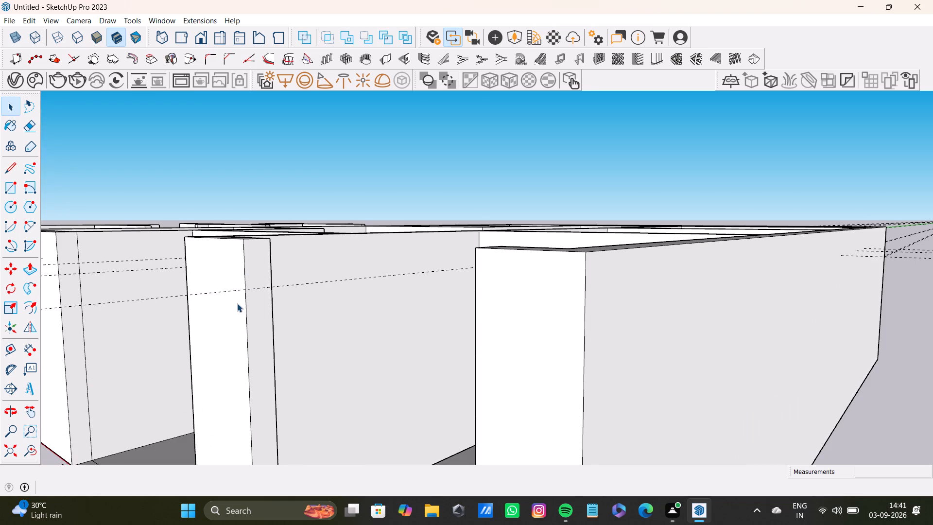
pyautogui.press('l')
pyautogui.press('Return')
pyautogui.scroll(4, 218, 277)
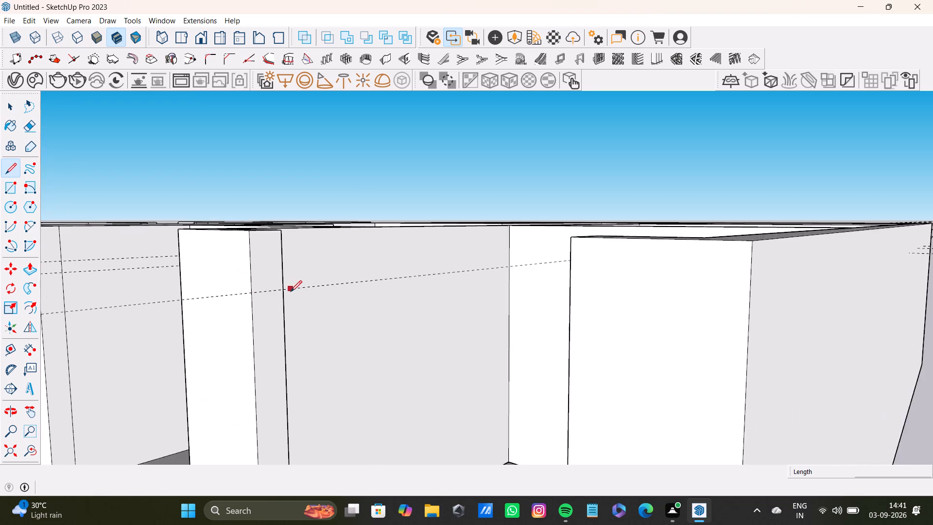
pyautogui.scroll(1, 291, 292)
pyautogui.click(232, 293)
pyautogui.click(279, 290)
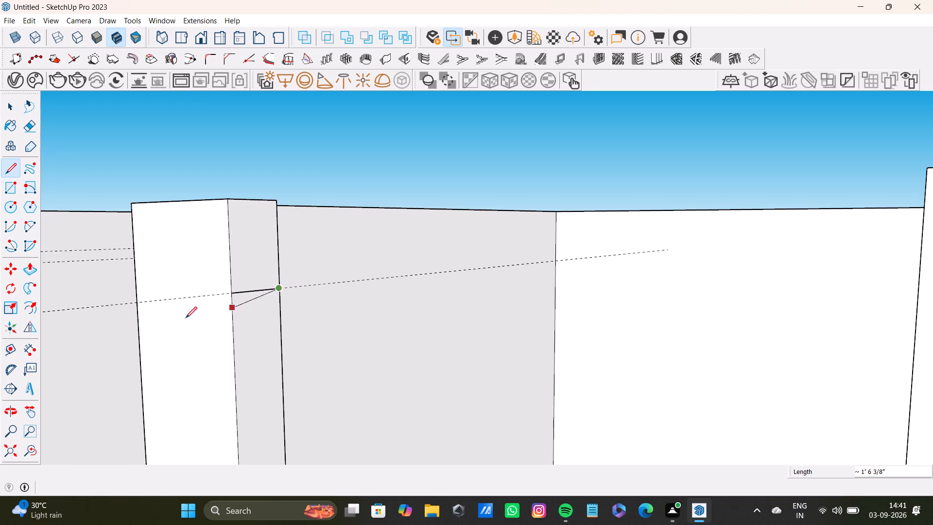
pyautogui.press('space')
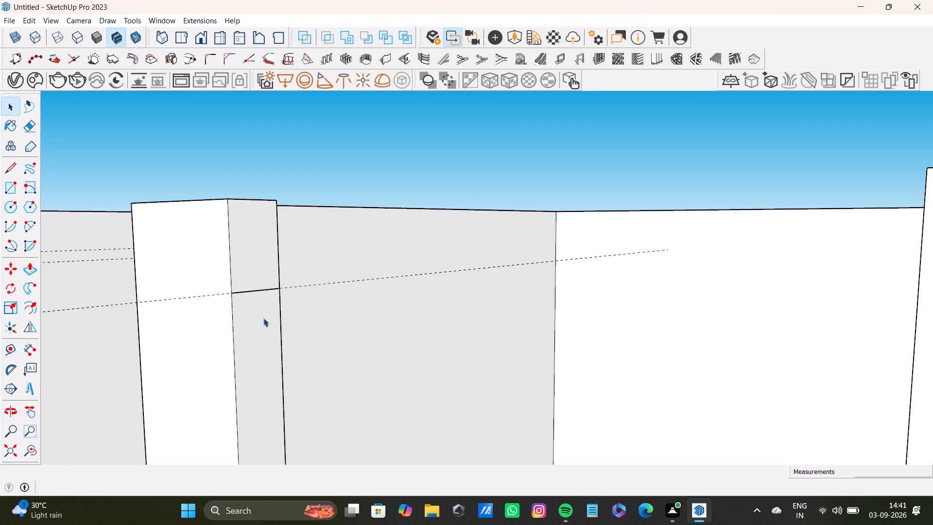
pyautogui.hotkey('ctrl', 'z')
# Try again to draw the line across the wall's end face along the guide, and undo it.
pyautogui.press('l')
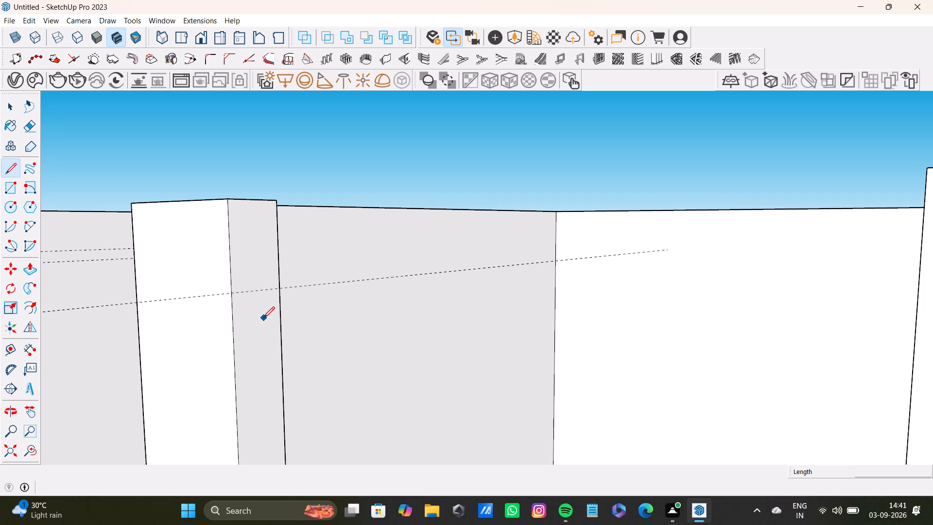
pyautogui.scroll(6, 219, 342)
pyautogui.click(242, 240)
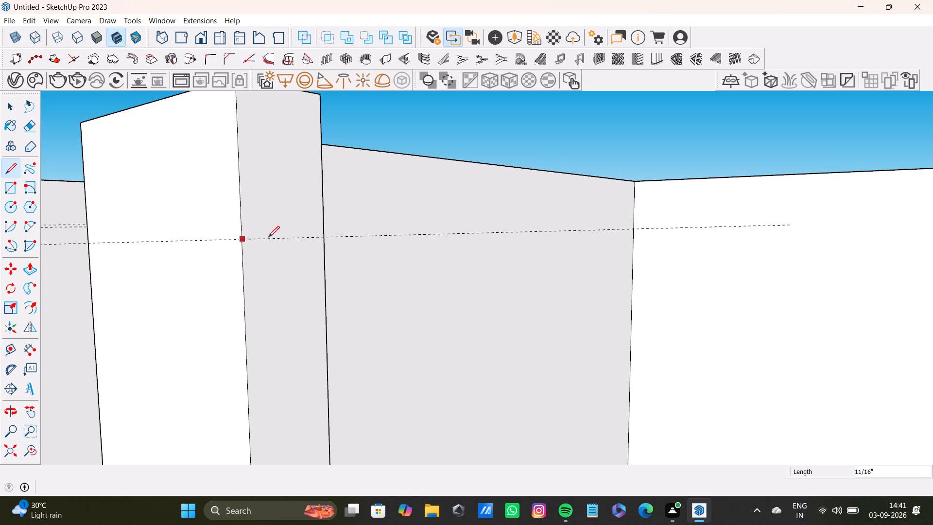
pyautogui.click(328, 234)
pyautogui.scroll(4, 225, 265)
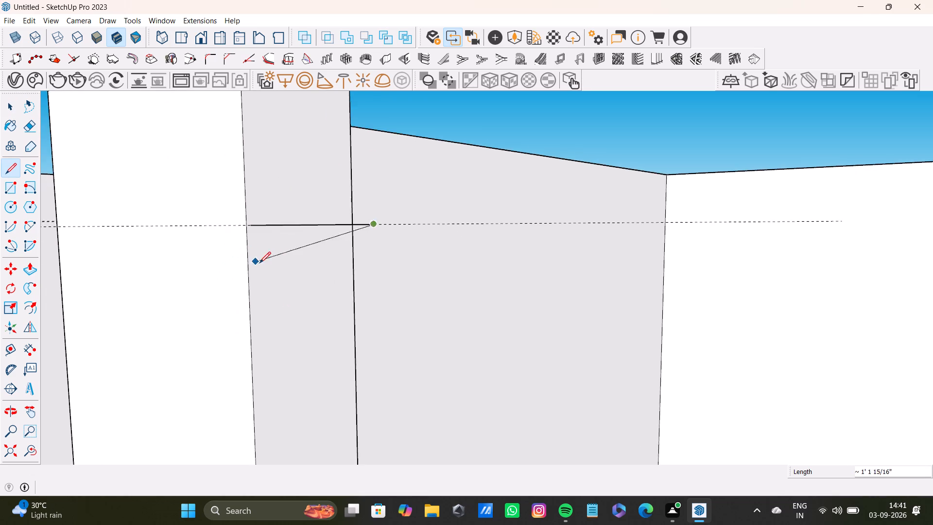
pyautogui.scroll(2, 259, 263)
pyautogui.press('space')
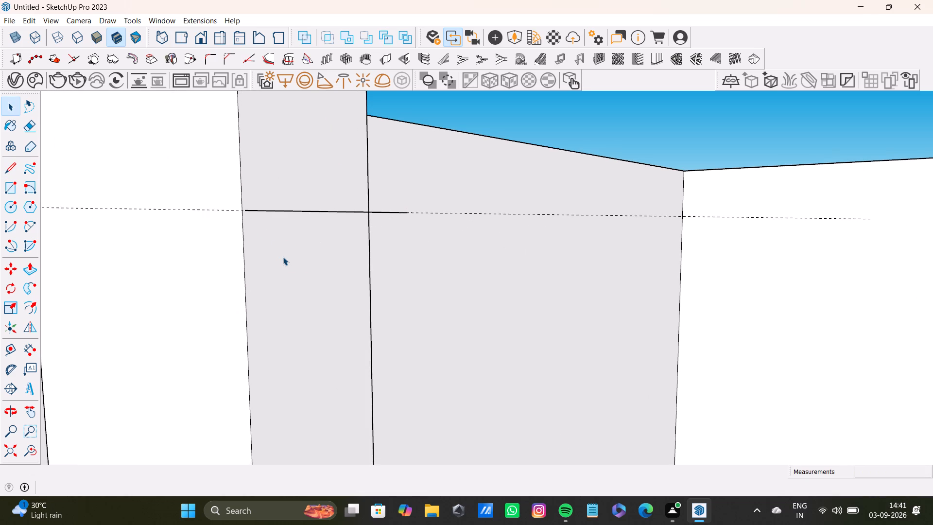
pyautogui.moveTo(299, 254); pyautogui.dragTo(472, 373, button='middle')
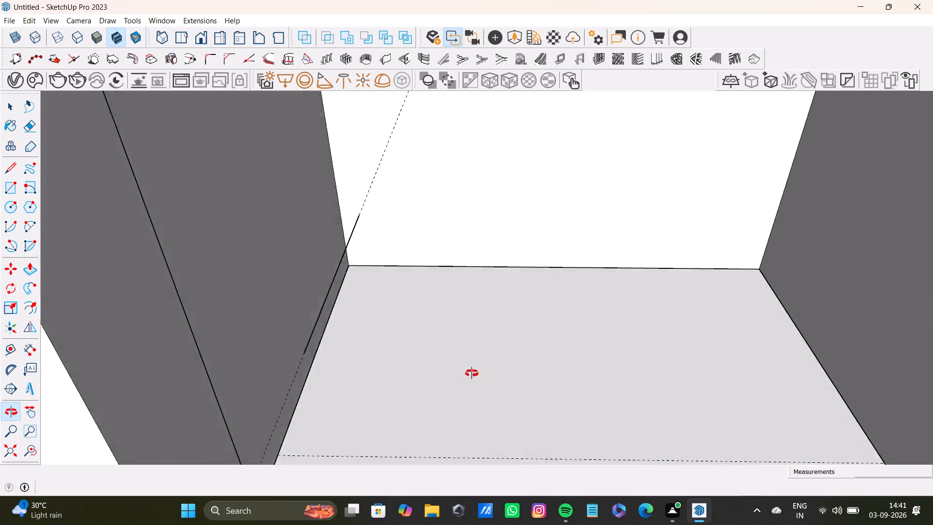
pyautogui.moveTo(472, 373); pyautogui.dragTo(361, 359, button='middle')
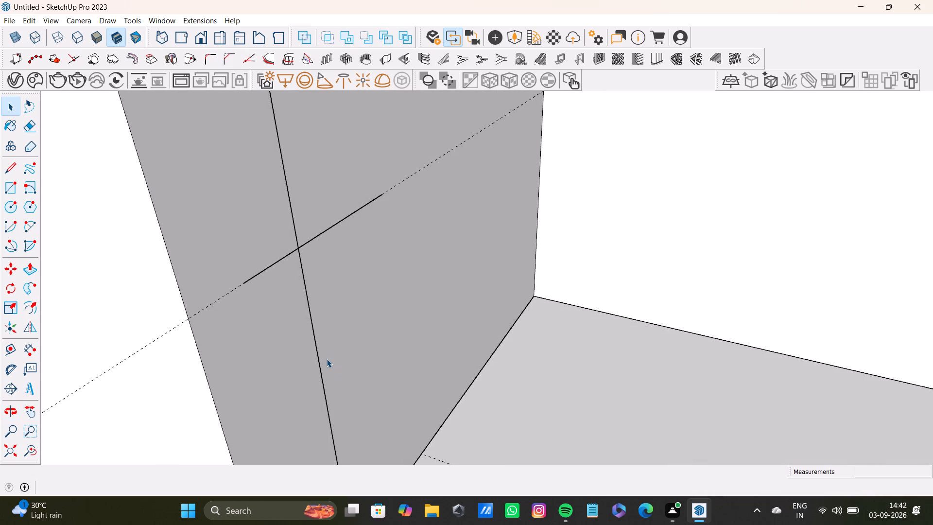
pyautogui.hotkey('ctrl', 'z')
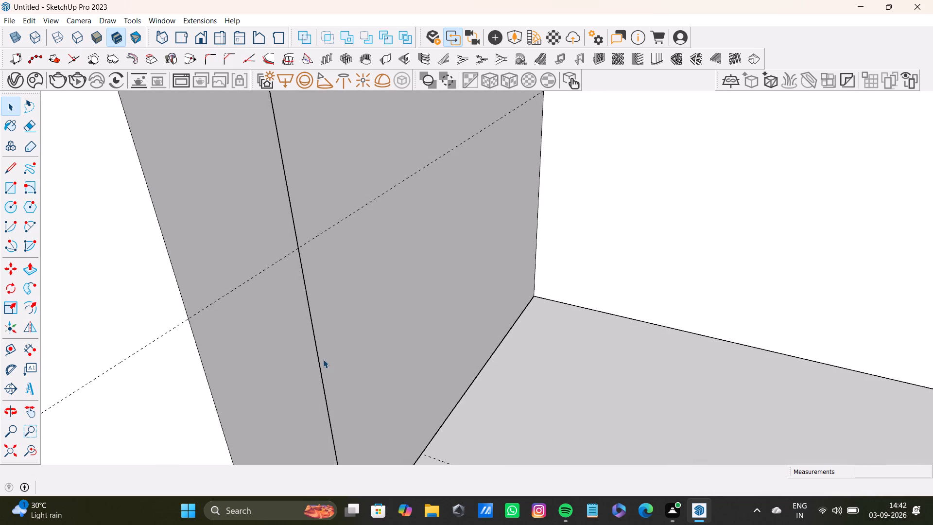
# Delete the horizontal guide line that crosses the end face of the front wall beside the opening.
pyautogui.scroll(-8, 366, 192)
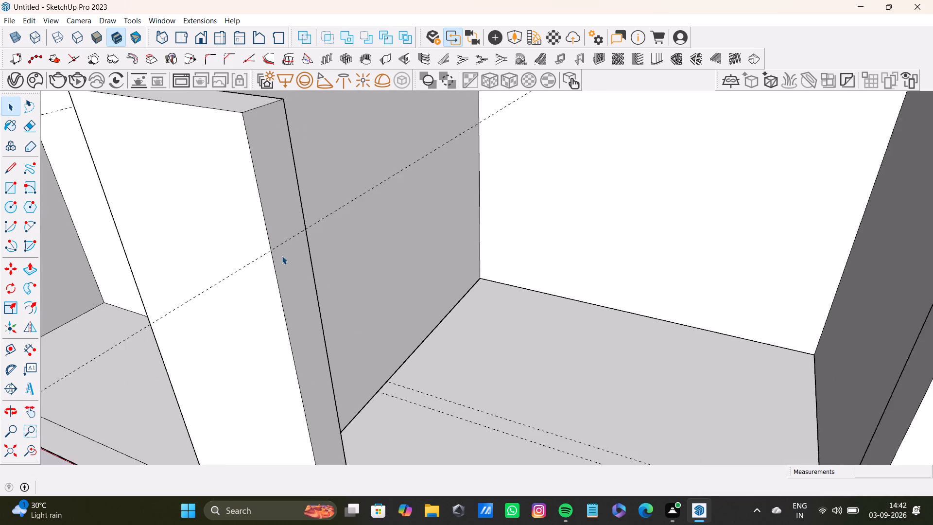
pyautogui.scroll(-3, 282, 256)
pyautogui.keyDown('ctrl'); pyautogui.moveTo(302, 240); pyautogui.dragTo(390, 294, button='middle'); pyautogui.keyUp('ctrl')
pyautogui.moveTo(395, 281); pyautogui.dragTo(336, 294, button='middle')
pyautogui.scroll(-4, 300, 276)
pyautogui.keyDown('ctrl'); pyautogui.moveTo(297, 268); pyautogui.dragTo(348, 256, button='middle'); pyautogui.keyUp('ctrl')
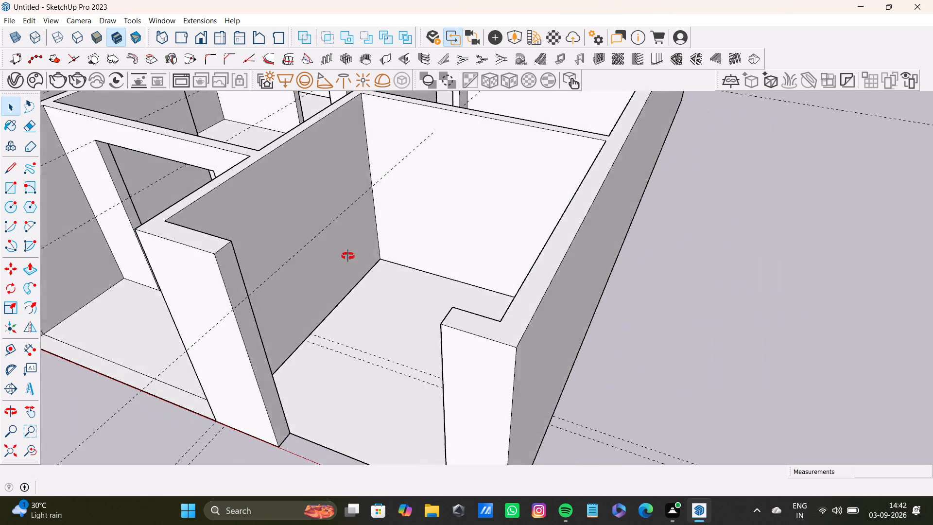
pyautogui.keyDown('ctrl'); pyautogui.moveTo(348, 256); pyautogui.dragTo(387, 262, button='middle'); pyautogui.keyUp('ctrl')
pyautogui.scroll(1, 380, 248)
pyautogui.moveTo(374, 245); pyautogui.dragTo(301, 252, button='middle')
pyautogui.scroll(-2, 301, 250)
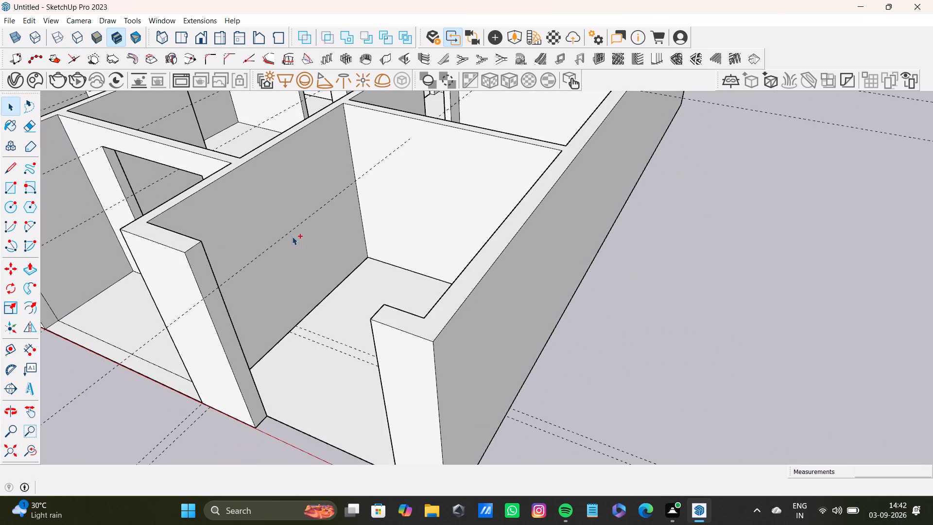
pyautogui.keyDown('ctrl'); pyautogui.moveTo(292, 231); pyautogui.dragTo(315, 240, button='middle'); pyautogui.keyUp('ctrl')
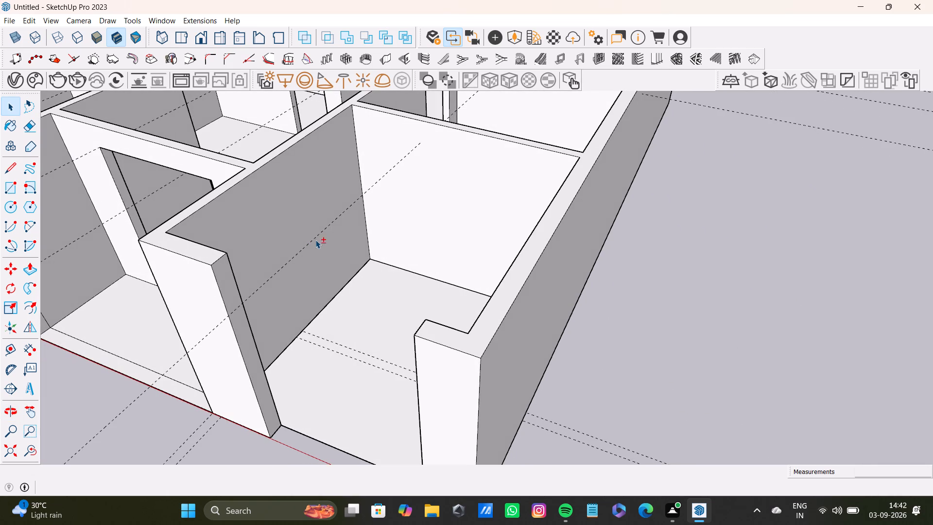
pyautogui.keyDown('shift'); pyautogui.moveTo(310, 234); pyautogui.dragTo(464, 302, button='middle'); pyautogui.keyUp('shift')
pyautogui.scroll(3, 475, 319)
pyautogui.moveTo(473, 333); pyautogui.dragTo(425, 212, button='middle')
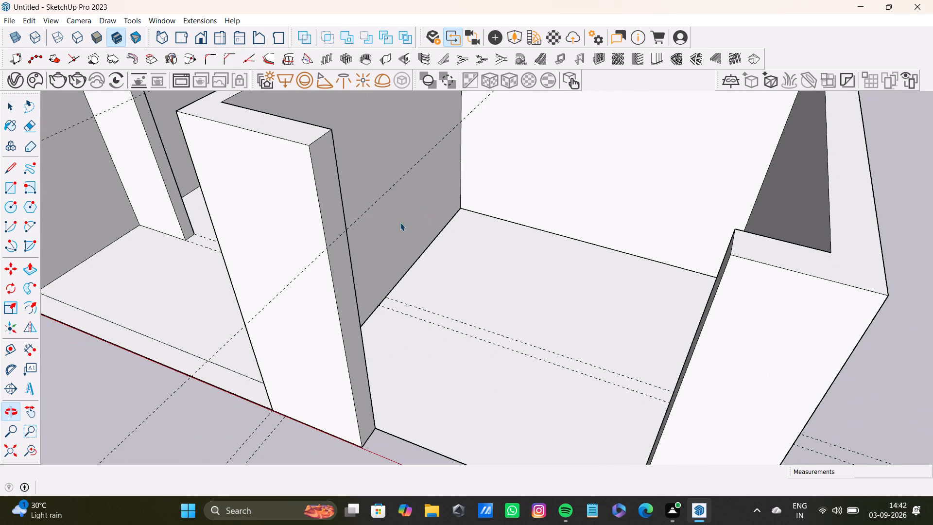
pyautogui.click(371, 208)
pyautogui.press('Delete')
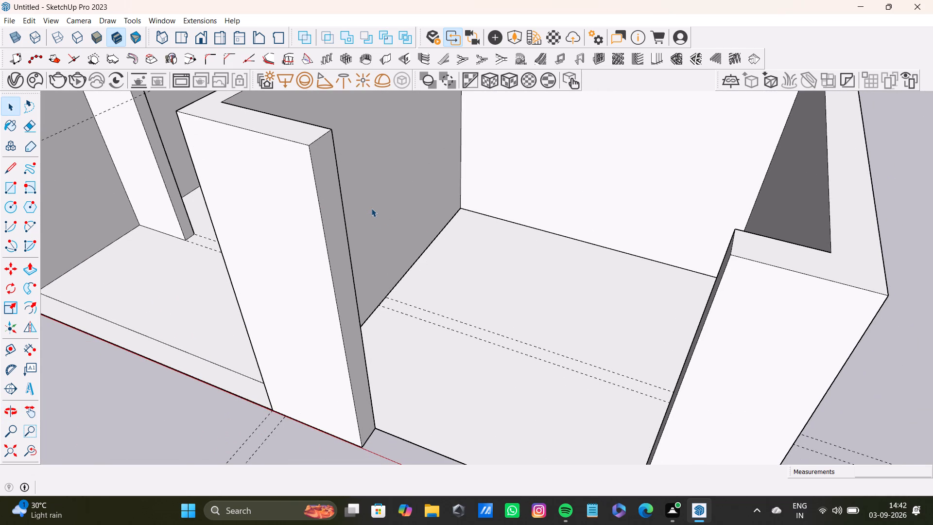
# Place a new guide about 1' 6 5/8" below the top edge of the front wall's end face.
pyautogui.press('t')
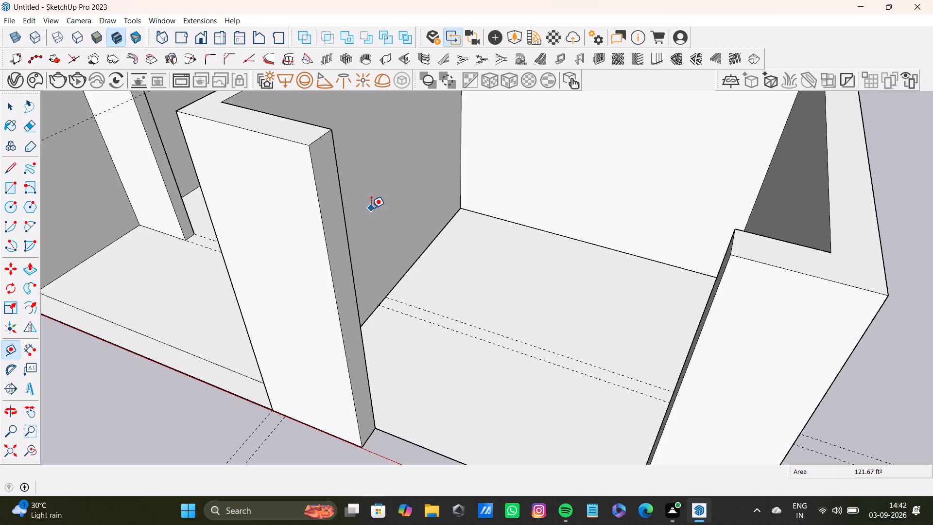
pyautogui.scroll(-3, 200, 244)
pyautogui.keyDown('shift'); pyautogui.moveTo(281, 229); pyautogui.dragTo(326, 278, button='middle'); pyautogui.keyUp('shift')
pyautogui.scroll(7, 335, 254)
pyautogui.click(316, 200)
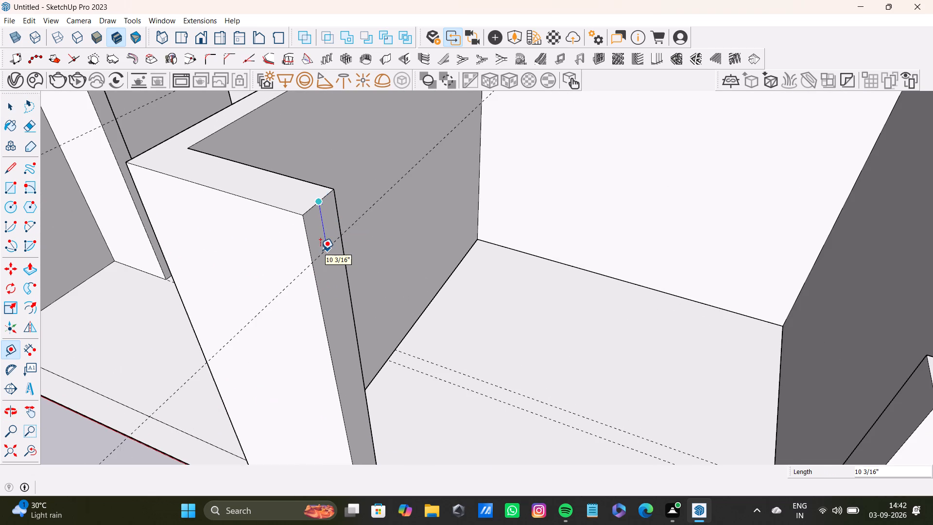
pyautogui.click(328, 284)
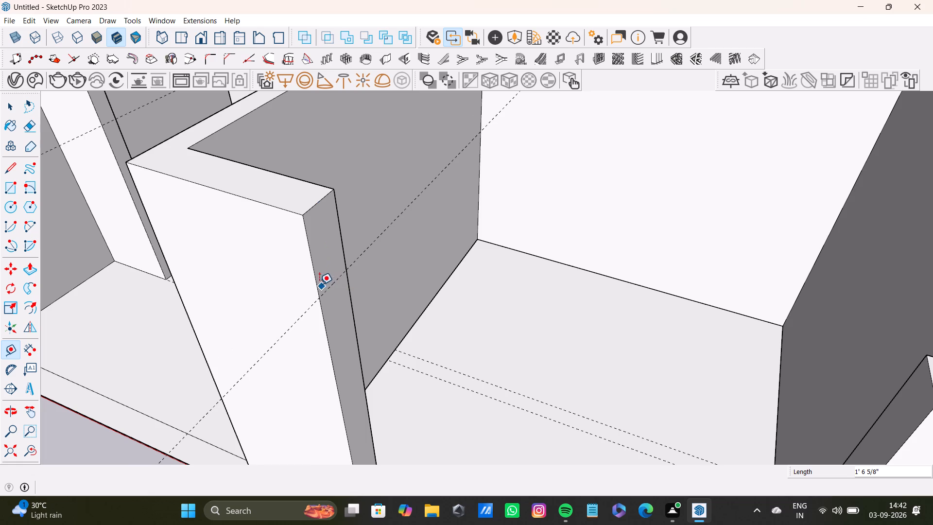
# Draw a line across the wall's end face along the new guide to split off its upper part.
pyautogui.press('l')
pyautogui.press('Return')
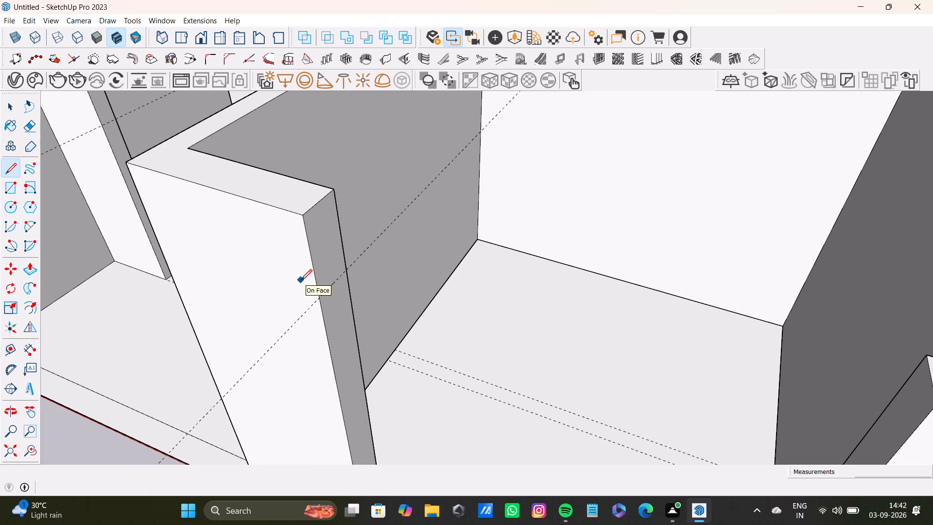
pyautogui.click(319, 298)
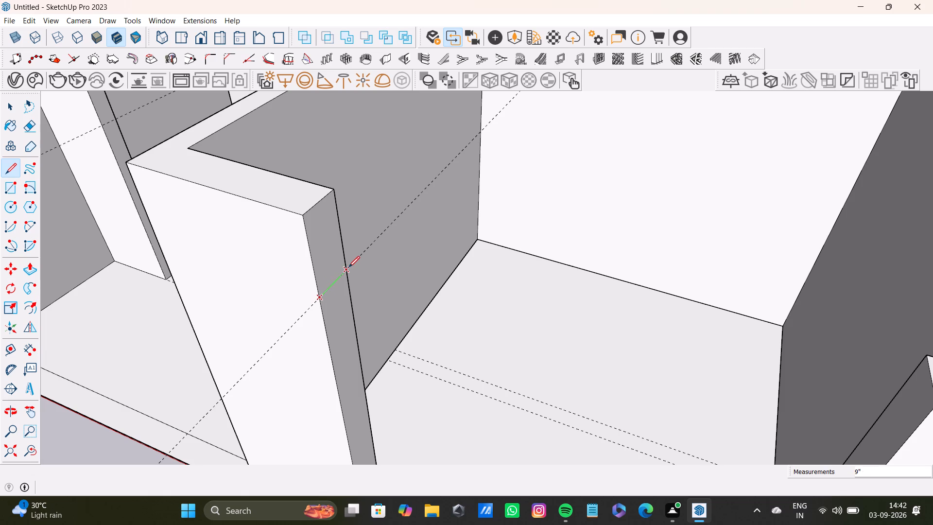
pyautogui.click(350, 267)
pyautogui.press('space')
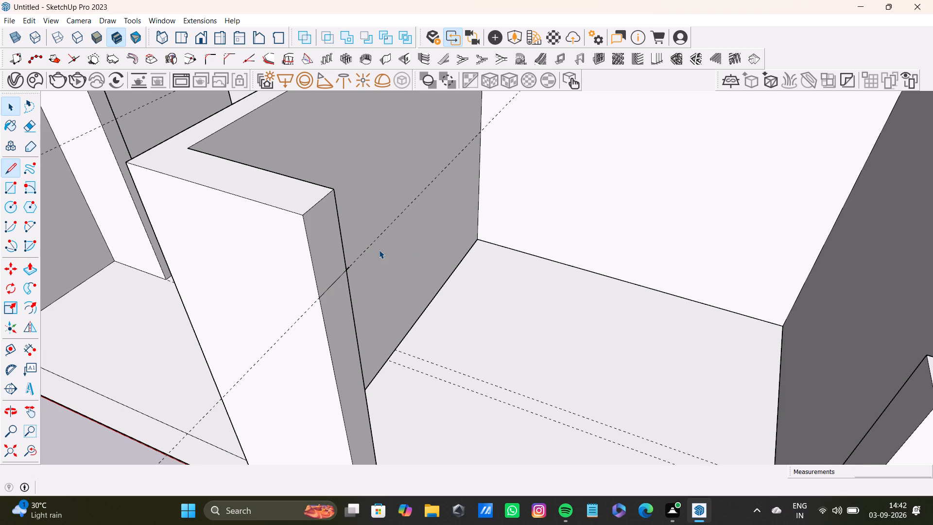
# Delete the short piece of the line that overshoots the edge of the wall's end face.
pyautogui.scroll(5, 339, 276)
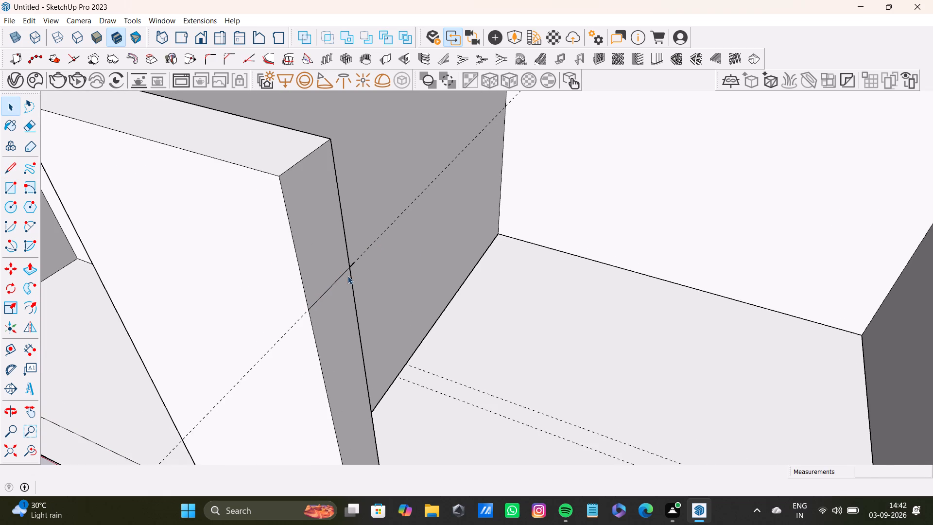
pyautogui.scroll(3, 347, 276)
pyautogui.moveTo(346, 269); pyautogui.dragTo(269, 272, button='middle')
pyautogui.scroll(12, 356, 245)
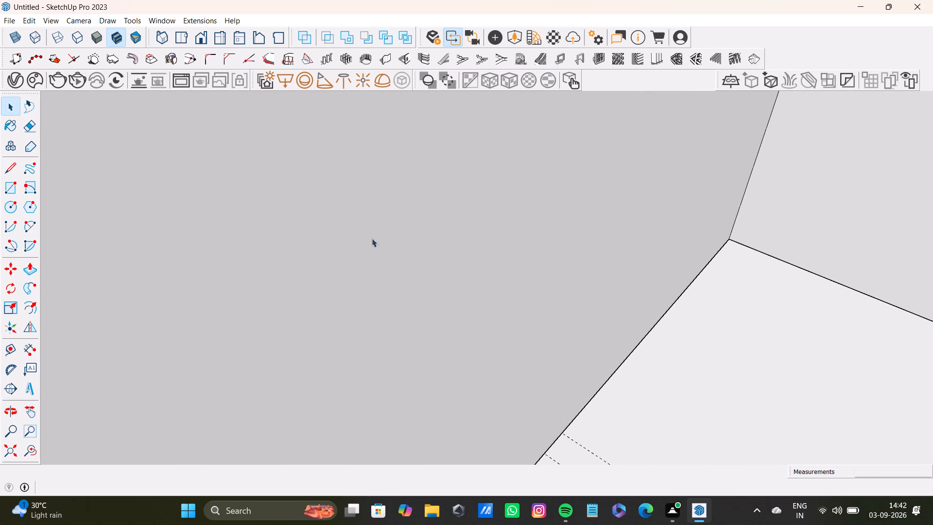
pyautogui.scroll(-5, 271, 241)
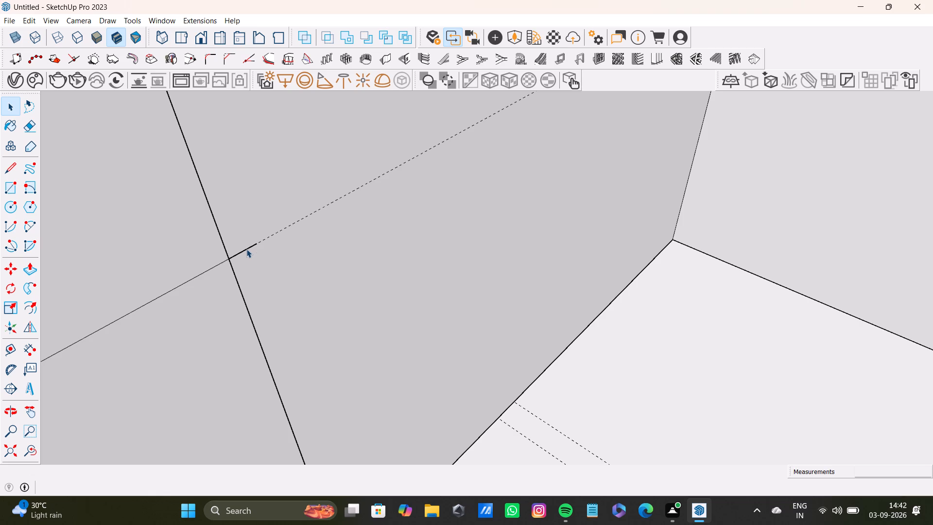
pyautogui.click(246, 249)
pyautogui.press('Delete')
# Push/Pull the upper part of the wall's end face across the opening to the opposite wall, forming a lintel.
pyautogui.scroll(-20, 174, 240)
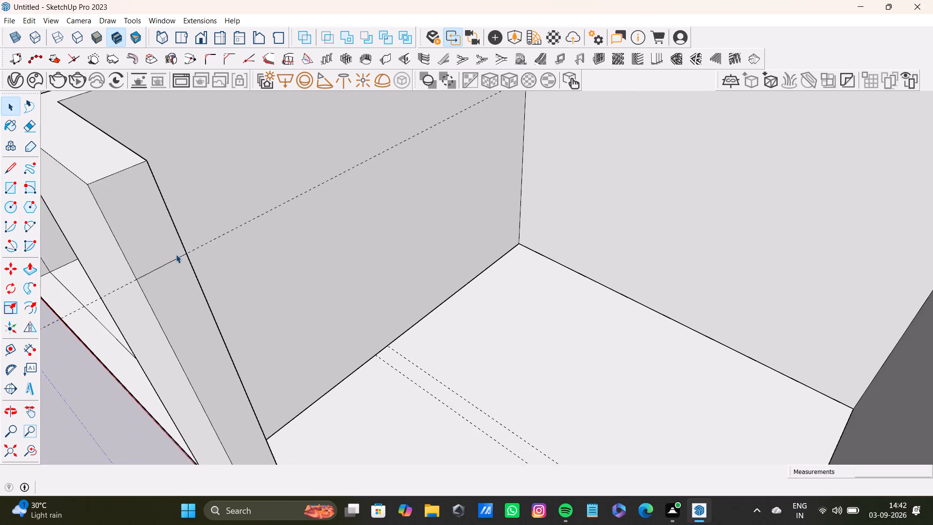
pyautogui.keyDown('shift'); pyautogui.moveTo(181, 250); pyautogui.dragTo(276, 249, button='middle'); pyautogui.keyUp('shift')
pyautogui.click(247, 233)
pyautogui.press('p')
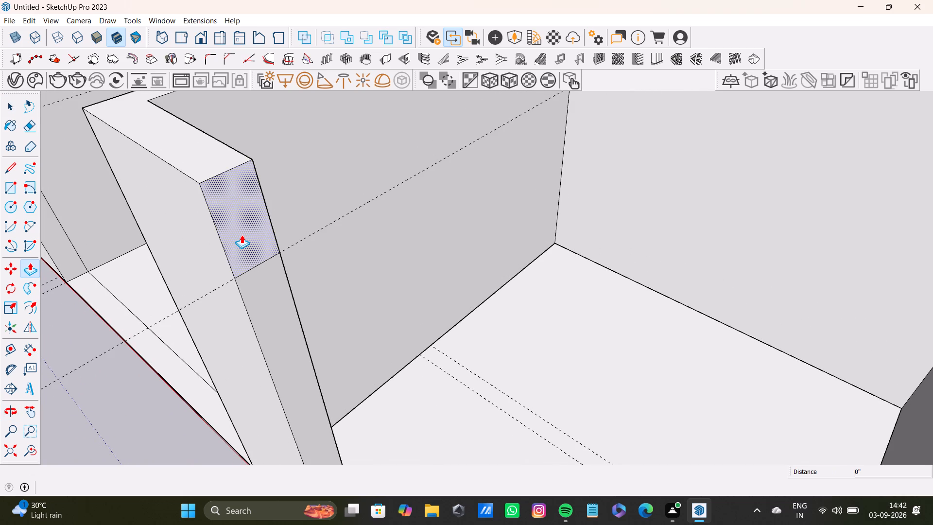
pyautogui.moveTo(242, 235); pyautogui.dragTo(589, 350)
pyautogui.scroll(-8, 516, 341)
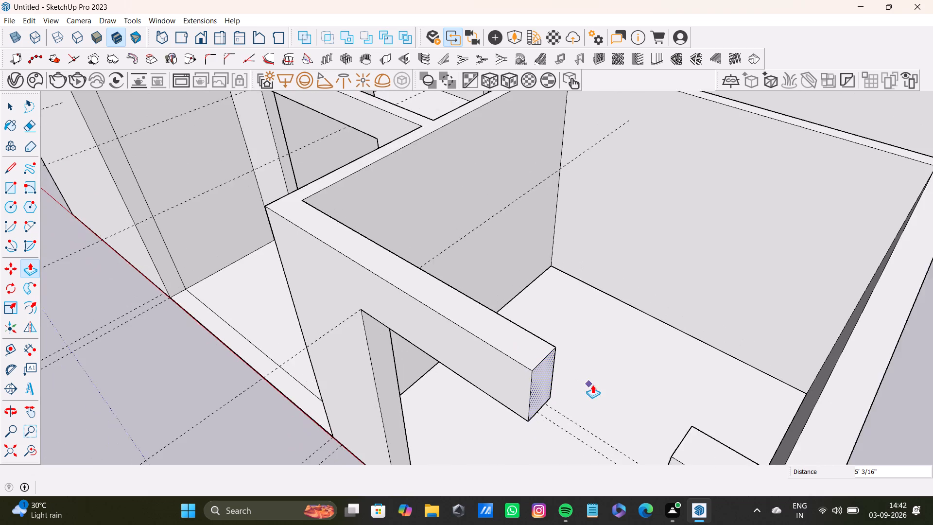
pyautogui.moveTo(592, 385); pyautogui.dragTo(528, 245, button='middle')
pyautogui.moveTo(410, 103); pyautogui.dragTo(535, 132)
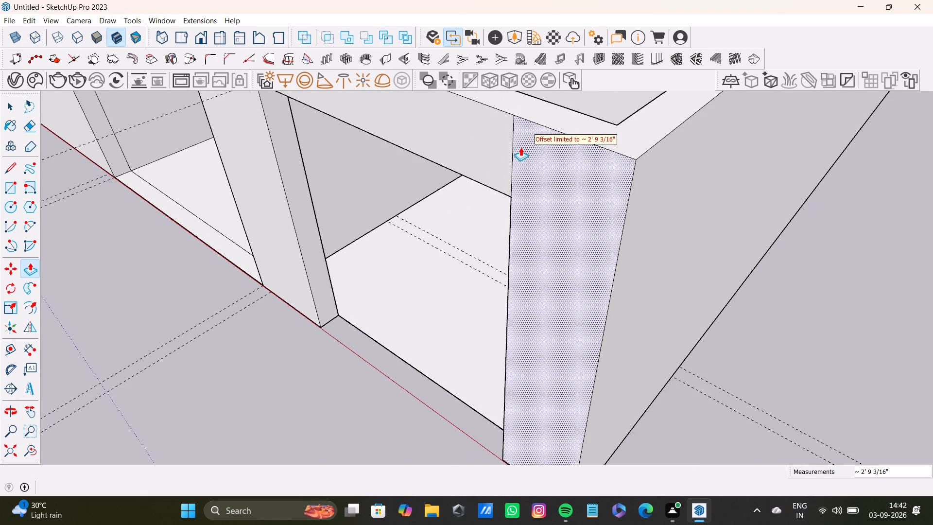
# Delete the vertical seam line between the new lintel and the adjoining wall on the front wall's outer face.
pyautogui.scroll(3, 519, 150)
pyautogui.press('space')
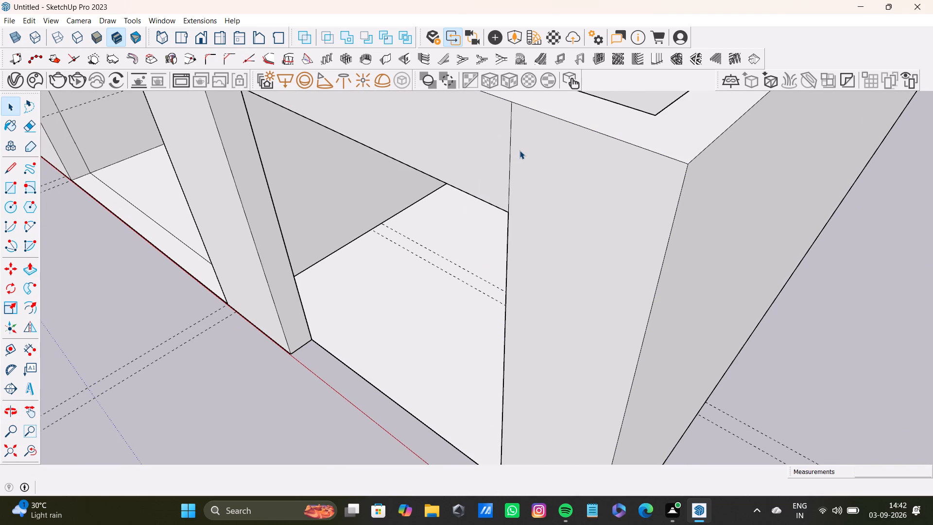
pyautogui.click(507, 172)
pyautogui.click(508, 173)
pyautogui.click(509, 176)
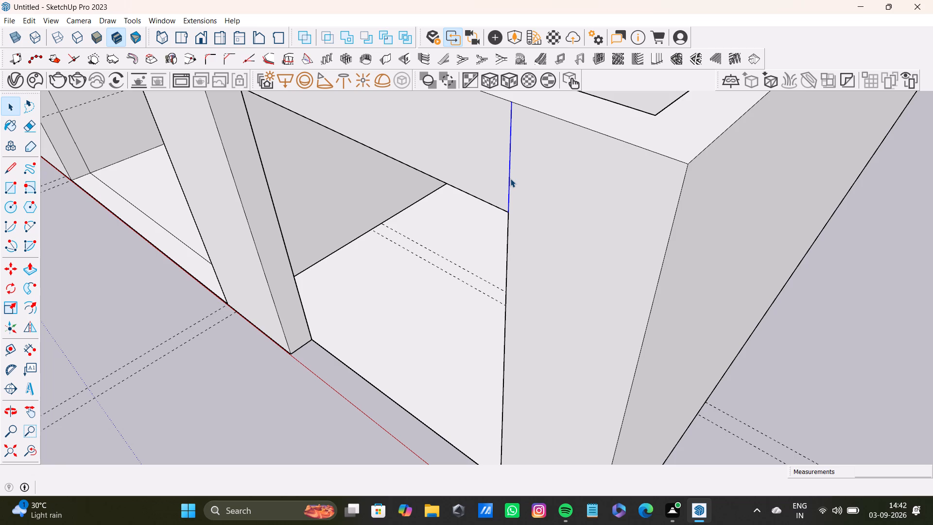
pyautogui.press('Delete')
pyautogui.scroll(-3, 511, 153)
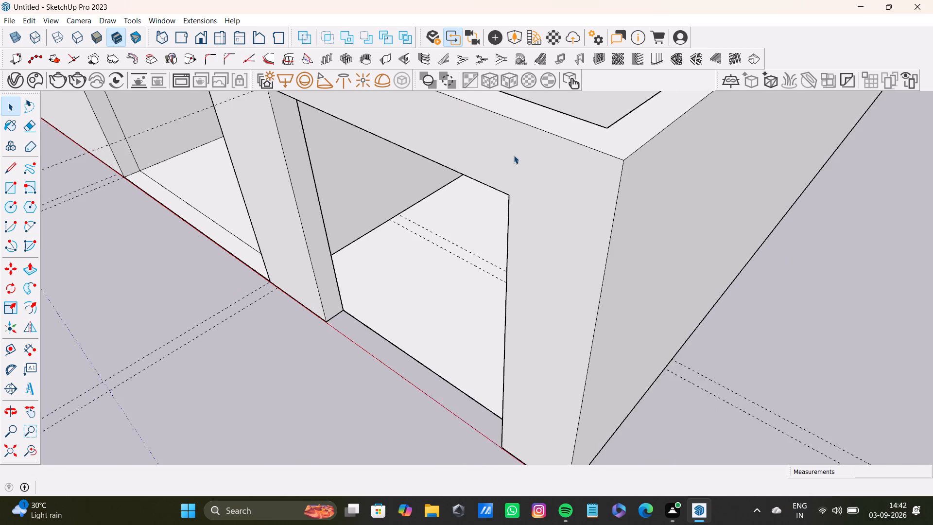
# Delete the matching vertical seam line beside the lintel on the inner face of the same front wall.
pyautogui.scroll(-4, 514, 155)
pyautogui.moveTo(546, 191); pyautogui.dragTo(238, 240, button='middle')
pyautogui.scroll(-6, 320, 185)
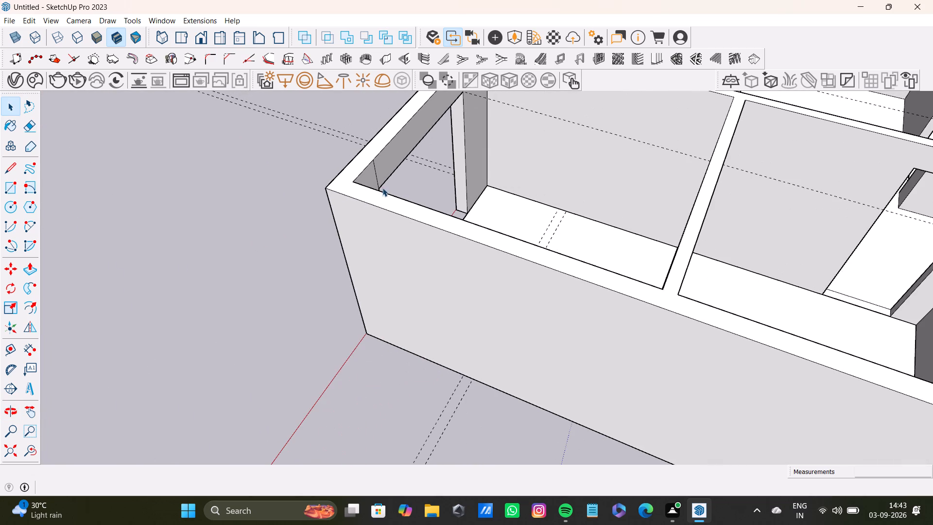
pyautogui.keyDown('shift'); pyautogui.moveTo(384, 178); pyautogui.dragTo(421, 273, button='middle'); pyautogui.keyUp('shift')
pyautogui.moveTo(437, 276); pyautogui.dragTo(358, 274, button='middle')
pyautogui.scroll(8, 355, 243)
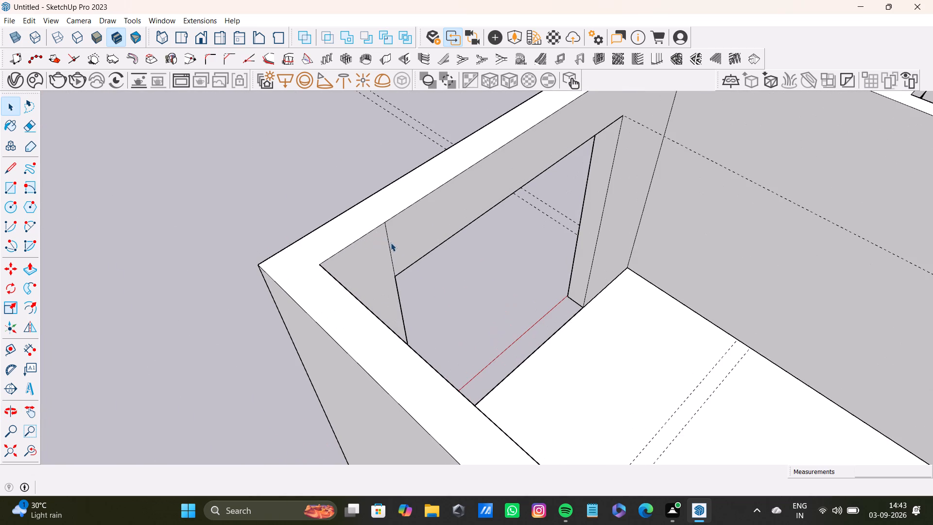
pyautogui.click(391, 245)
pyautogui.press('Delete')
# Examine the plan from above, opening the floors of the individual rooms one after another.
pyautogui.scroll(-3, 370, 247)
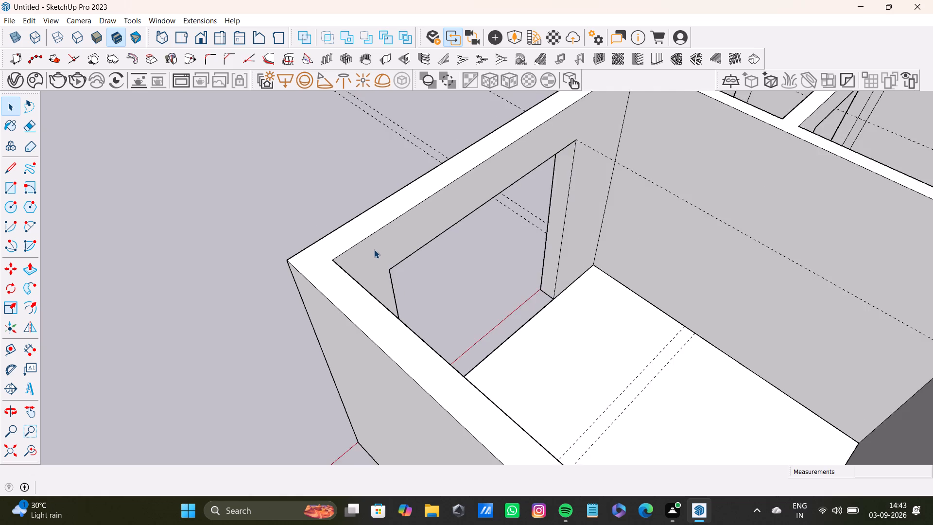
pyautogui.scroll(-19, 374, 249)
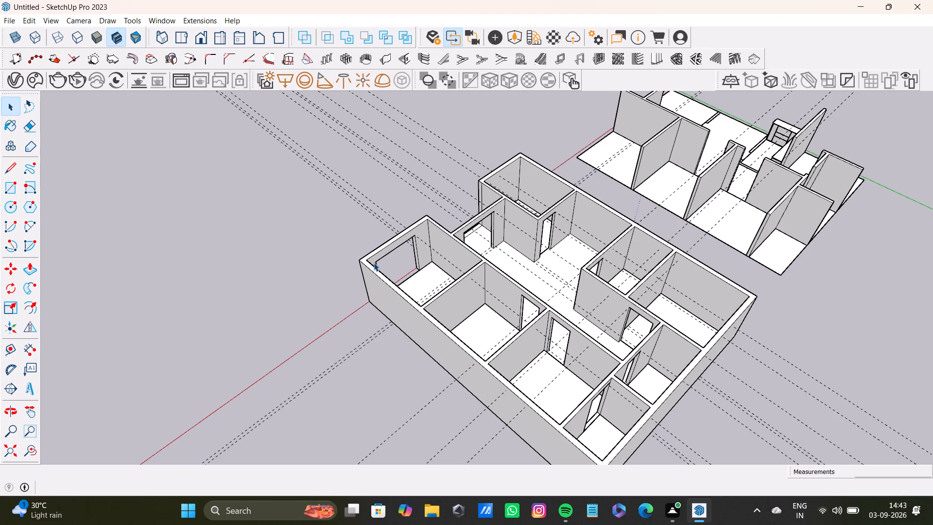
pyautogui.keyDown('shift'); pyautogui.moveTo(380, 251); pyautogui.dragTo(303, 277, button='middle'); pyautogui.keyUp('shift')
pyautogui.moveTo(342, 294); pyautogui.dragTo(510, 369, button='middle')
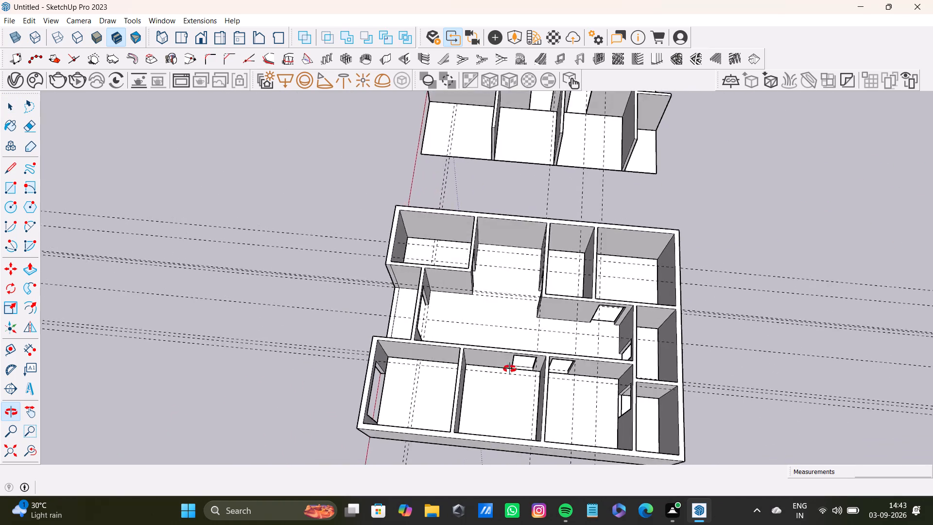
pyautogui.moveTo(510, 369); pyautogui.dragTo(509, 435, button='middle')
pyautogui.click(443, 247)
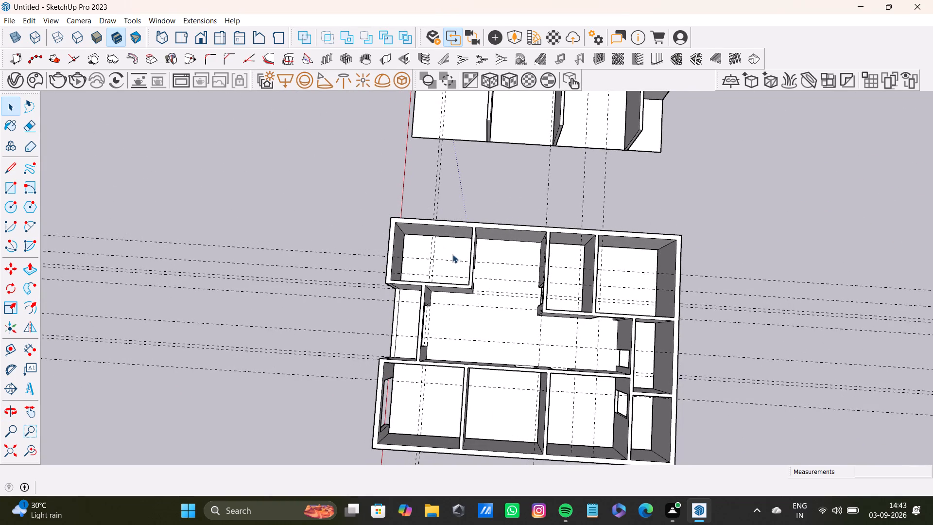
pyautogui.click(454, 256)
pyautogui.doubleClick(454, 261)
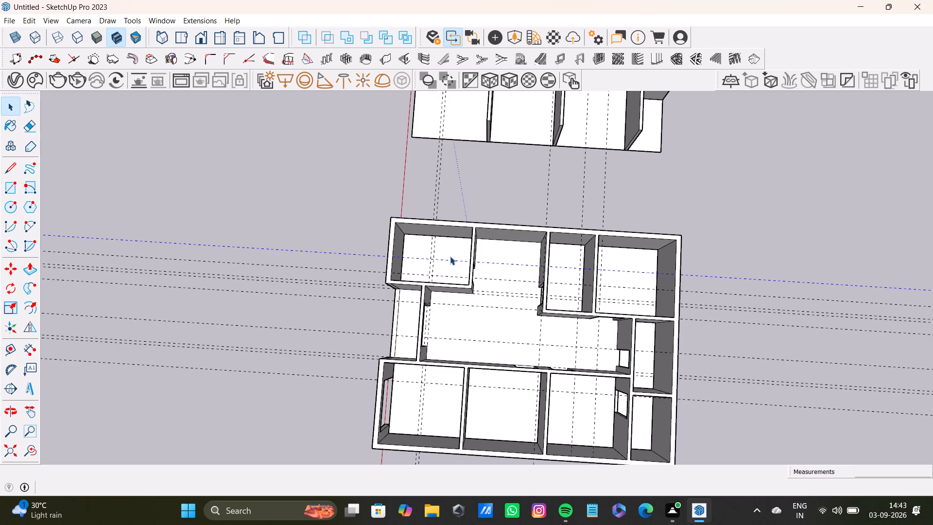
pyautogui.doubleClick(452, 251)
pyautogui.click(453, 250)
pyautogui.doubleClick(513, 252)
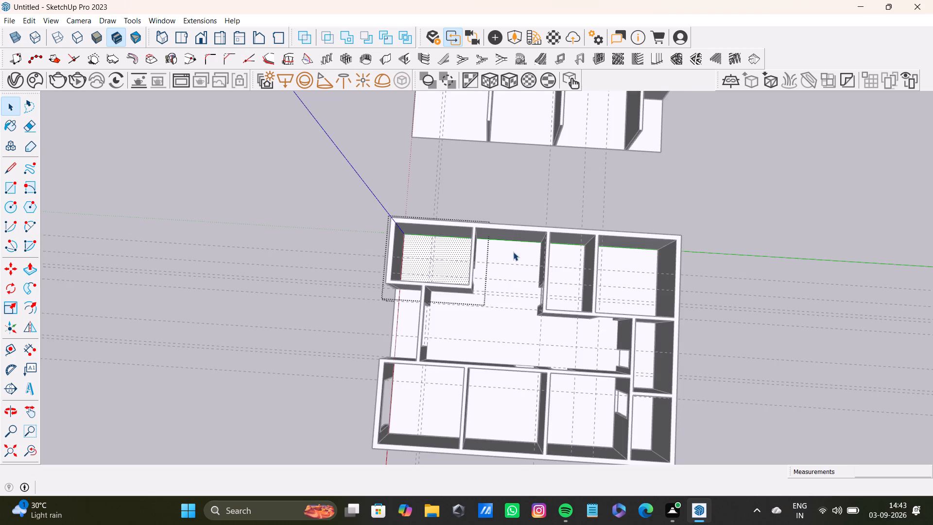
pyautogui.doubleClick(571, 257)
pyautogui.doubleClick(635, 261)
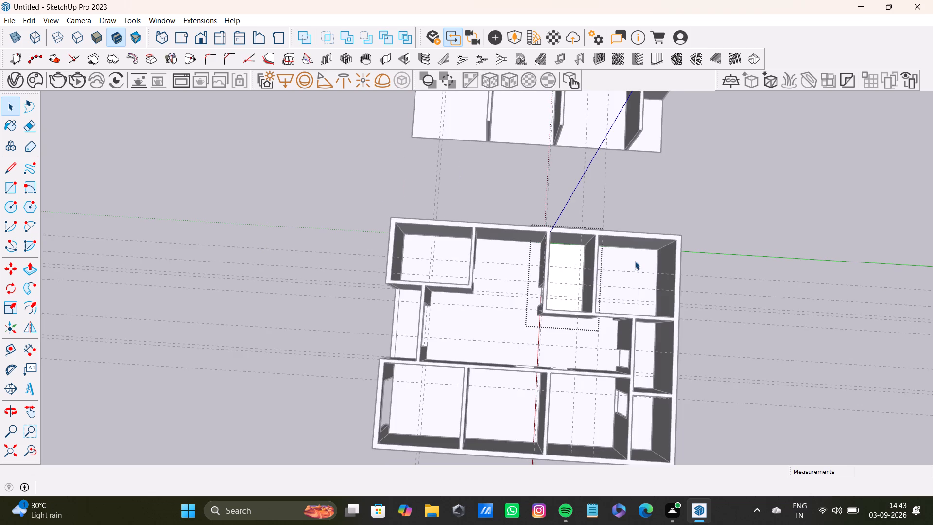
pyautogui.click(653, 353)
pyautogui.doubleClick(646, 364)
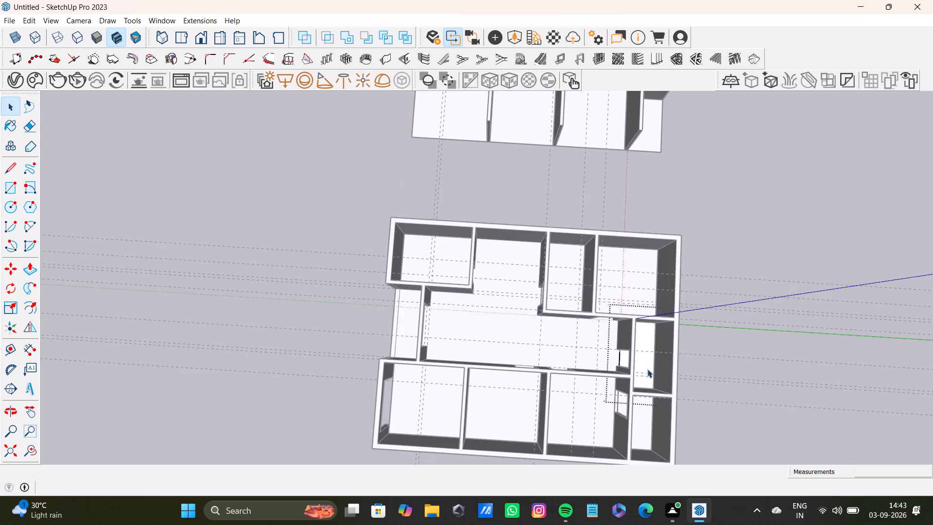
pyautogui.doubleClick(645, 419)
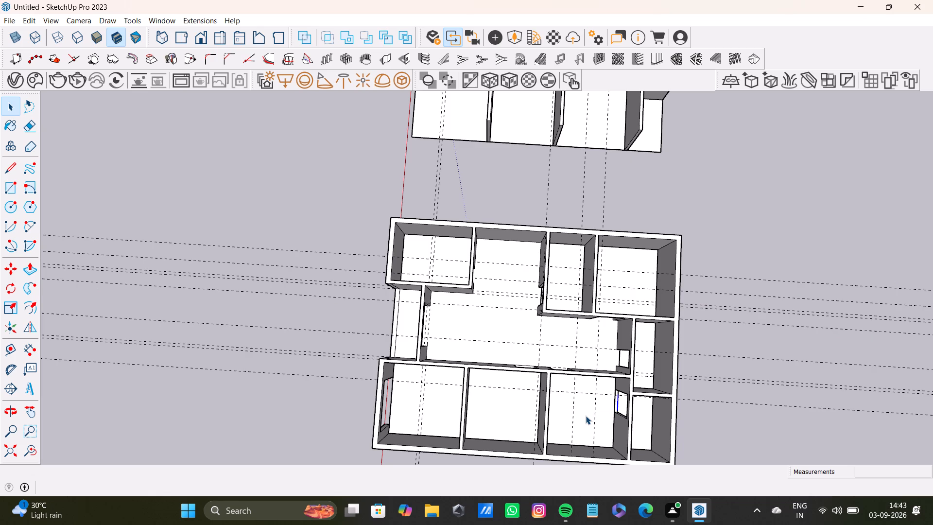
pyautogui.click(584, 415)
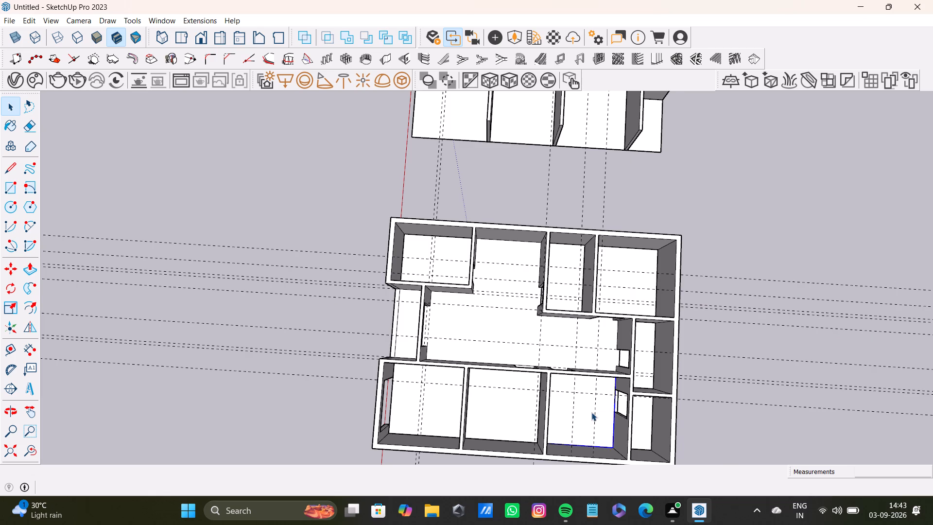
pyautogui.doubleClick(591, 412)
pyautogui.doubleClick(573, 412)
pyautogui.doubleClick(507, 397)
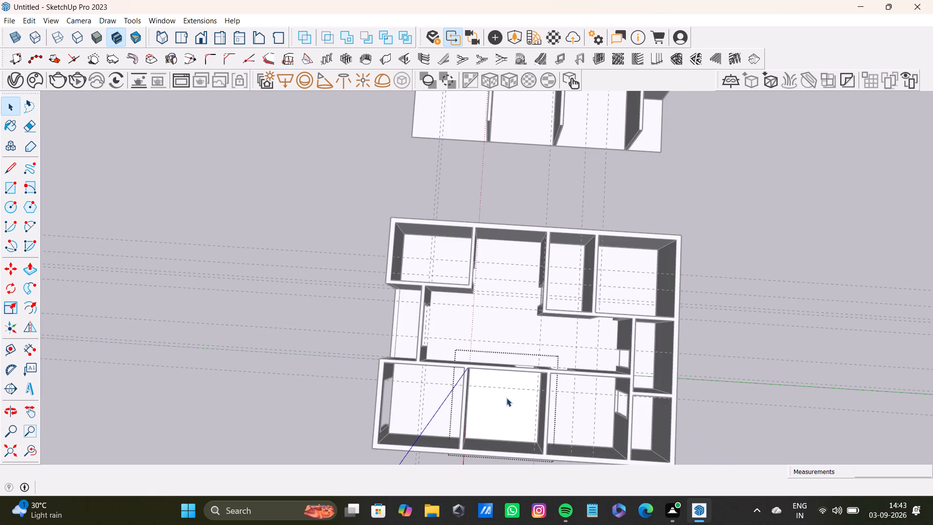
pyautogui.doubleClick(438, 404)
pyautogui.click(289, 276)
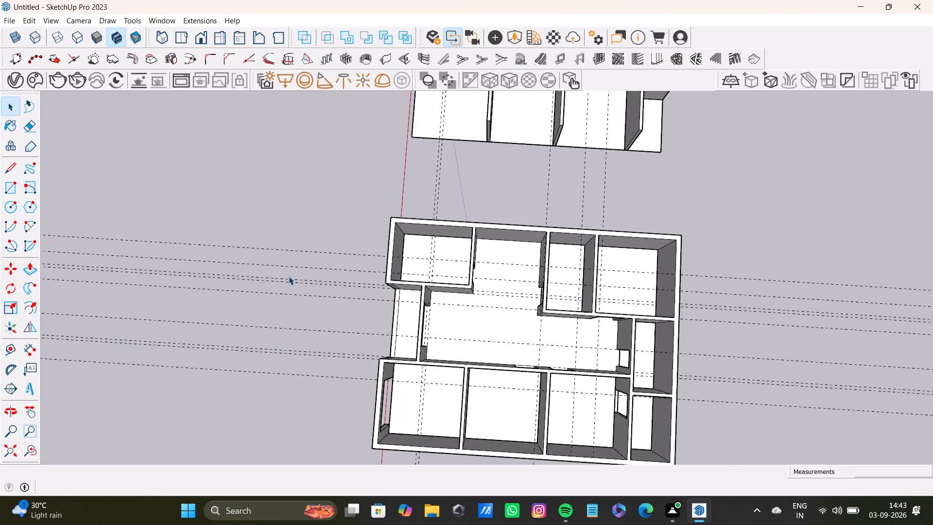
pyautogui.click(306, 166)
pyautogui.press('space')
# Delete the leftover vertical line near the outer corner of the smaller front room's side wall facing the entrance porch.
pyautogui.scroll(-8, 363, 205)
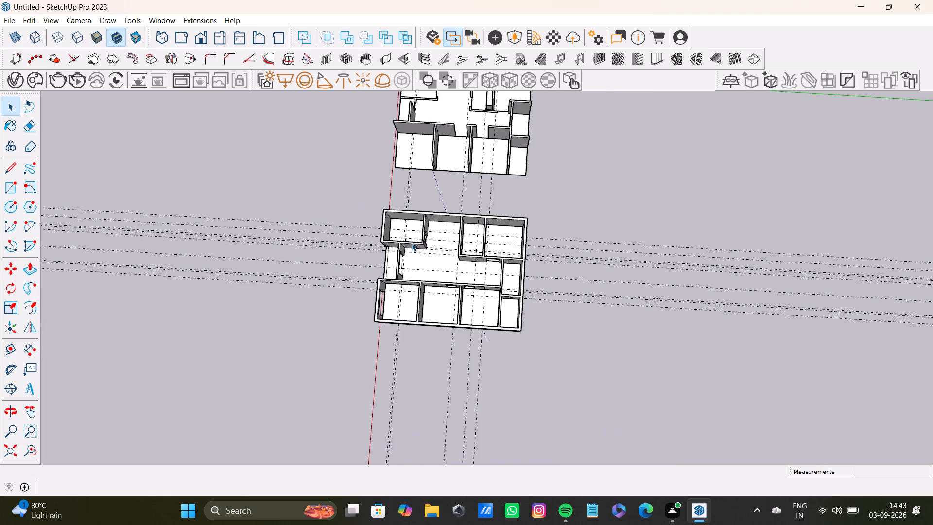
pyautogui.keyDown('shift'); pyautogui.moveTo(413, 202); pyautogui.dragTo(369, 304, button='middle'); pyautogui.keyUp('shift')
pyautogui.scroll(3, 372, 307)
pyautogui.moveTo(362, 310); pyautogui.dragTo(365, 172, button='middle')
pyautogui.scroll(5, 380, 225)
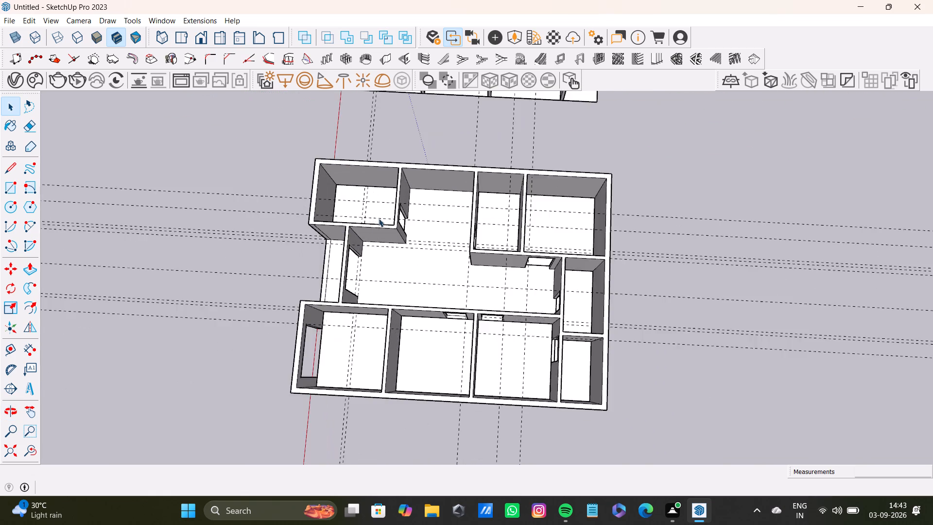
pyautogui.scroll(6, 379, 218)
pyautogui.moveTo(378, 214); pyautogui.dragTo(593, 118, button='middle')
pyautogui.scroll(-9, 391, 225)
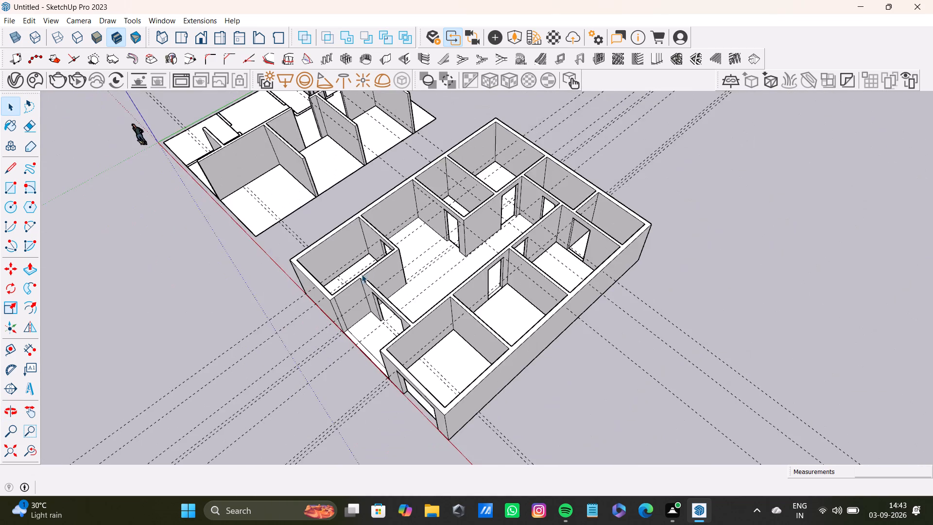
pyautogui.scroll(-4, 362, 274)
pyautogui.keyDown('shift'); pyautogui.moveTo(343, 283); pyautogui.dragTo(358, 210, button='middle'); pyautogui.keyUp('shift')
pyautogui.scroll(13, 357, 236)
pyautogui.keyDown('shift'); pyautogui.moveTo(368, 188); pyautogui.dragTo(395, 262, button='middle'); pyautogui.keyUp('shift')
pyautogui.scroll(4, 395, 259)
pyautogui.click(396, 258)
pyautogui.press('Delete')
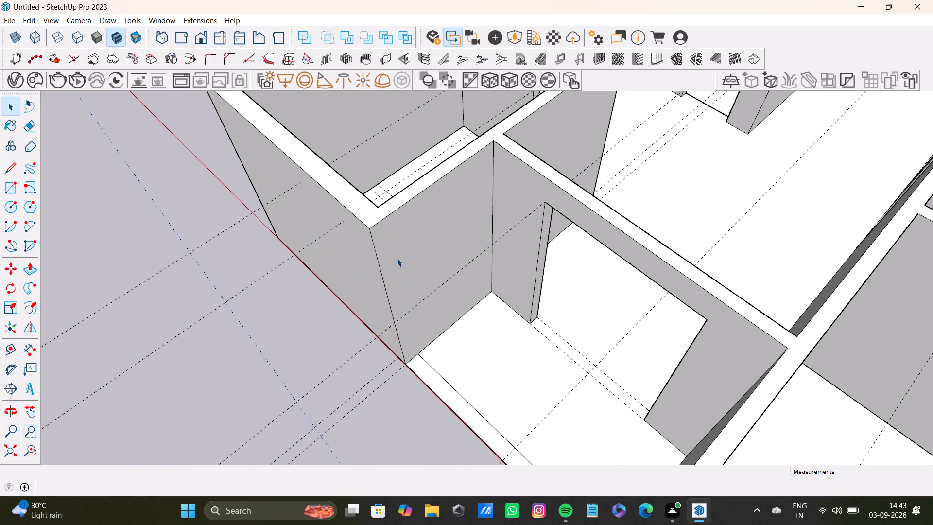
# Delete the leftover vertical line near the outer edge of the opposite side wall of the entrance porch.
pyautogui.scroll(-13, 401, 298)
pyautogui.moveTo(415, 332); pyautogui.dragTo(698, 339, button='middle')
pyautogui.scroll(8, 644, 316)
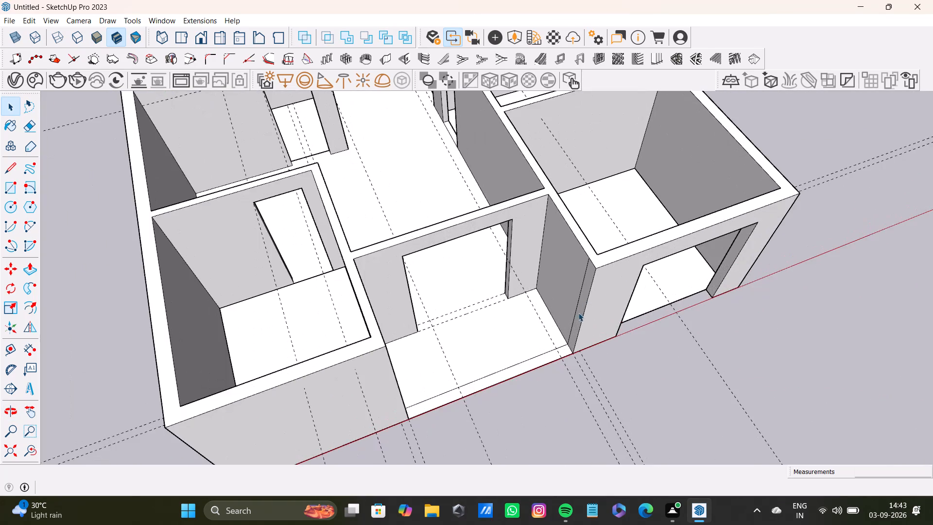
pyautogui.moveTo(581, 314); pyautogui.dragTo(639, 309, button='middle')
pyautogui.scroll(3, 579, 266)
pyautogui.click(599, 268)
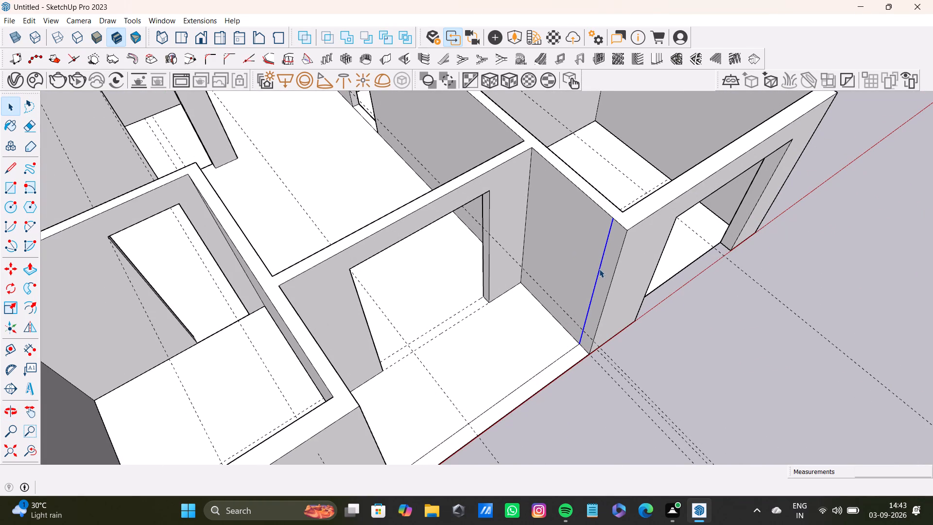
pyautogui.press('Delete')
# Draw two 9" lines across the long outer wall's top, extending both faces of the partition between the rear corner room and the narrow room.
pyautogui.scroll(-19, 598, 269)
pyautogui.keyDown('shift'); pyautogui.moveTo(506, 317); pyautogui.dragTo(628, 251, button='middle'); pyautogui.keyUp('shift')
pyautogui.scroll(4, 605, 242)
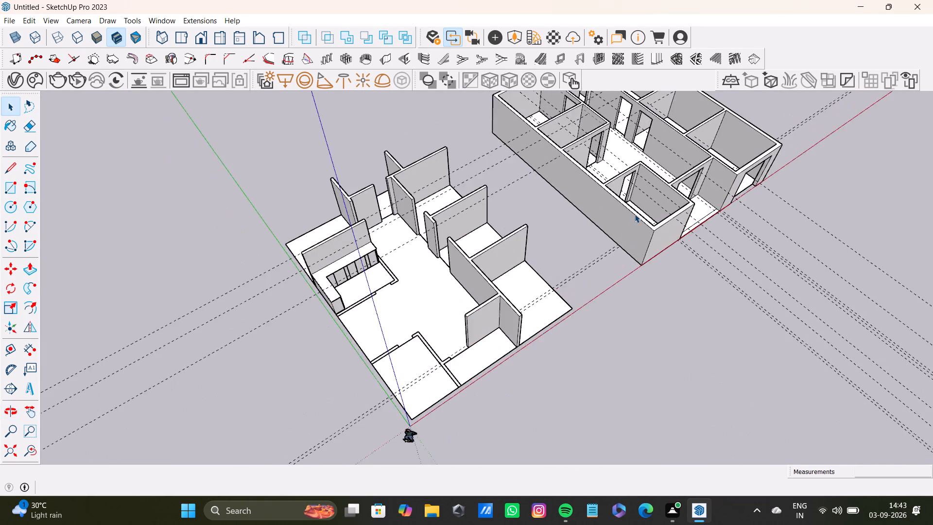
pyautogui.scroll(3, 635, 214)
pyautogui.keyDown('shift'); pyautogui.moveTo(609, 189); pyautogui.dragTo(509, 247, button='middle'); pyautogui.keyUp('shift')
pyautogui.moveTo(488, 278); pyautogui.dragTo(613, 290, button='middle')
pyautogui.scroll(7, 513, 259)
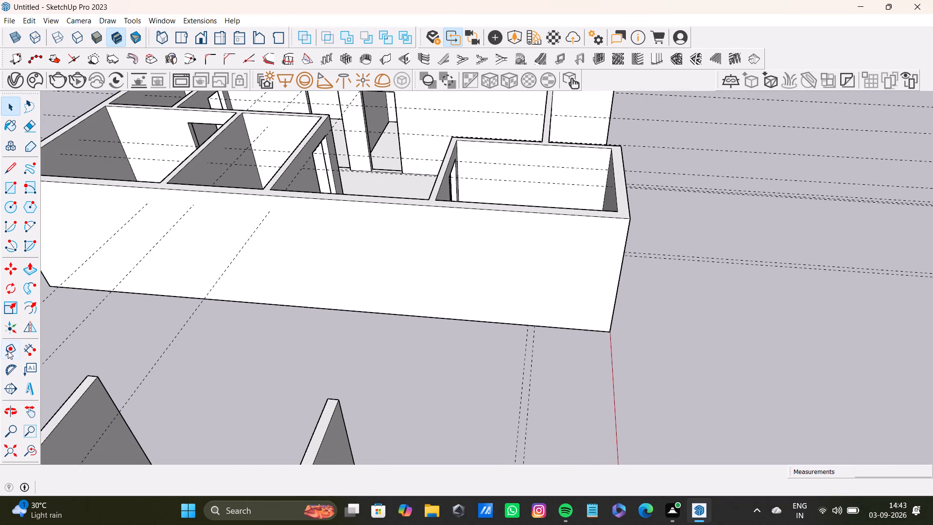
pyautogui.click(8, 350)
pyautogui.scroll(4, 598, 259)
pyautogui.moveTo(611, 218); pyautogui.dragTo(587, 371, button='middle')
pyautogui.scroll(-9, 553, 320)
pyautogui.keyDown('shift'); pyautogui.moveTo(560, 334); pyautogui.dragTo(599, 277, button='middle'); pyautogui.keyUp('shift')
pyautogui.click(16, 174)
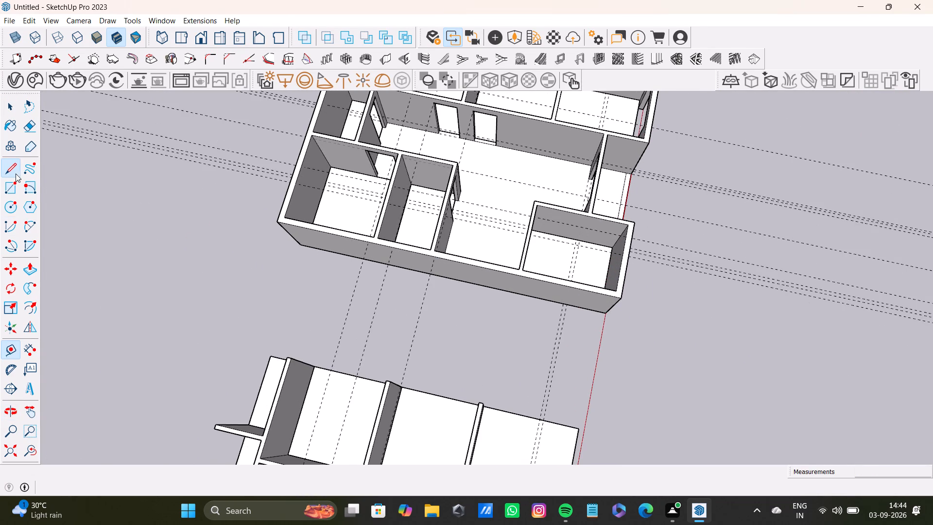
pyautogui.scroll(11, 368, 271)
pyautogui.click(379, 203)
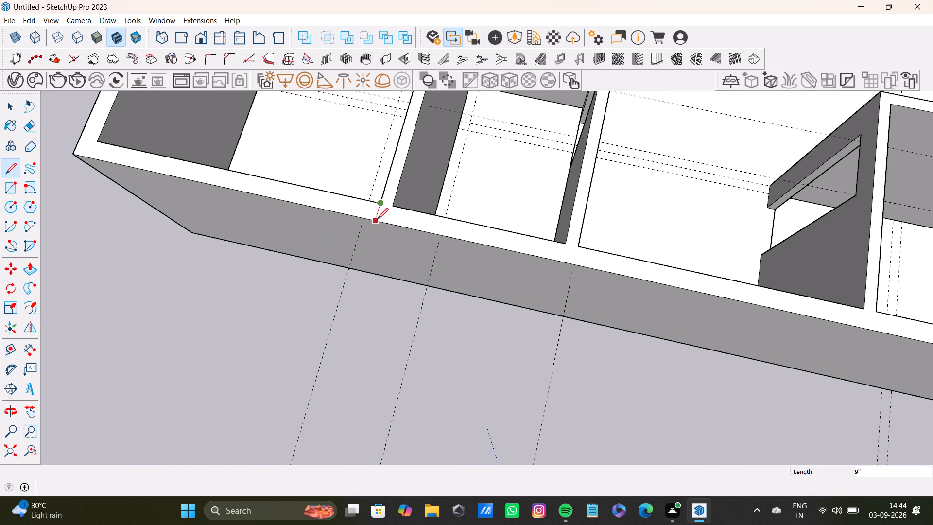
pyautogui.click(377, 220)
pyautogui.click(393, 204)
pyautogui.click(391, 223)
# Draw two 9" lines across the outer wall's top, extending both faces of the partition between the narrow room and the hall.
pyautogui.click(568, 243)
pyautogui.click(563, 261)
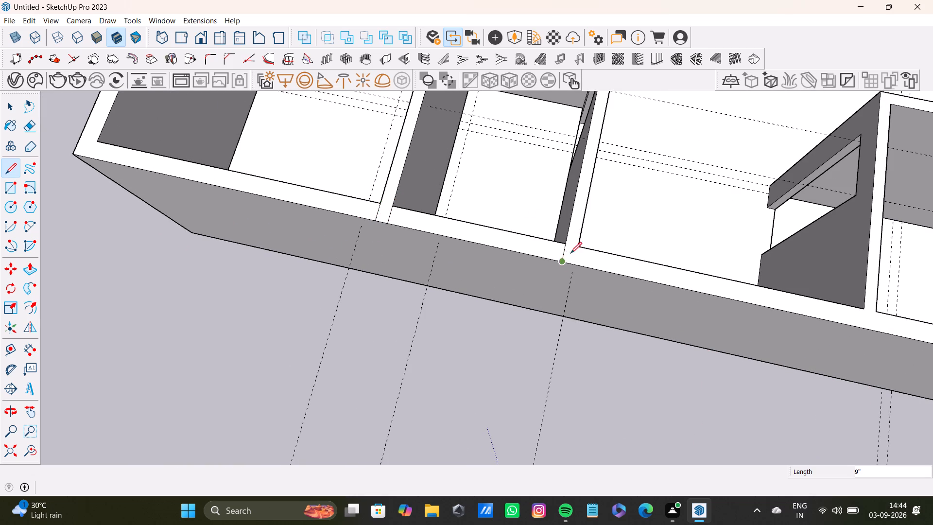
pyautogui.click(577, 244)
pyautogui.click(575, 265)
# Draw two 9" lines across the outer wall's top, extending both faces of the partition between the hall and the front corner room.
pyautogui.scroll(-4, 575, 270)
pyautogui.keyDown('shift'); pyautogui.moveTo(618, 297); pyautogui.dragTo(414, 262, button='middle'); pyautogui.keyUp('shift')
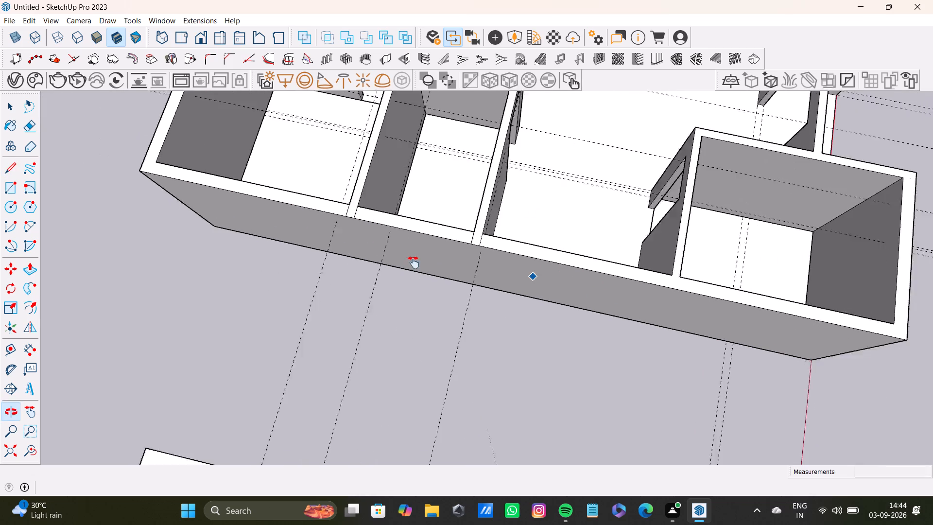
pyautogui.keyDown('shift'); pyautogui.moveTo(414, 262); pyautogui.dragTo(412, 262, button='middle'); pyautogui.keyUp('shift')
pyautogui.scroll(4, 537, 239)
pyautogui.click(533, 275)
pyautogui.click(529, 297)
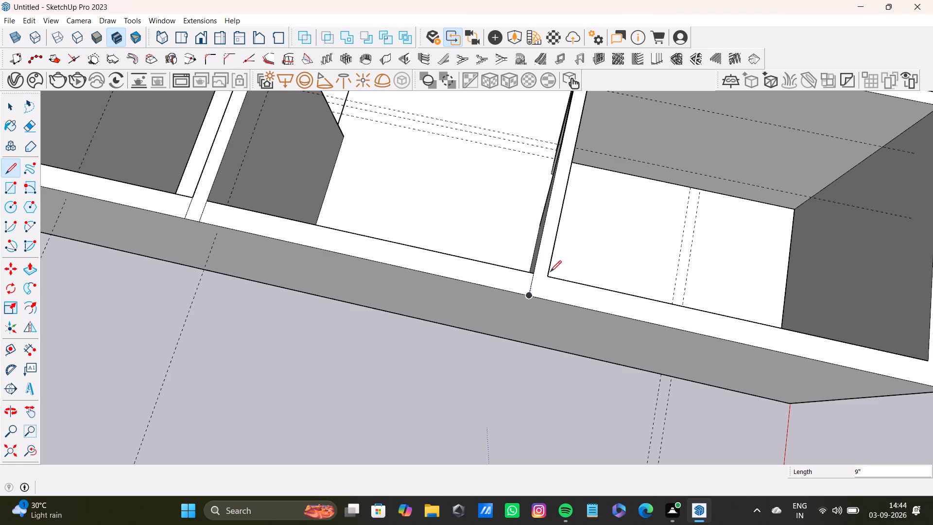
pyautogui.click(550, 273)
pyautogui.click(542, 298)
# Draw a 9" line across the outer wall's top at the front corner room's inner corner beside the end wall.
pyautogui.scroll(-5, 544, 294)
pyautogui.keyDown('shift'); pyautogui.moveTo(579, 301); pyautogui.dragTo(429, 242, button='middle'); pyautogui.keyUp('shift')
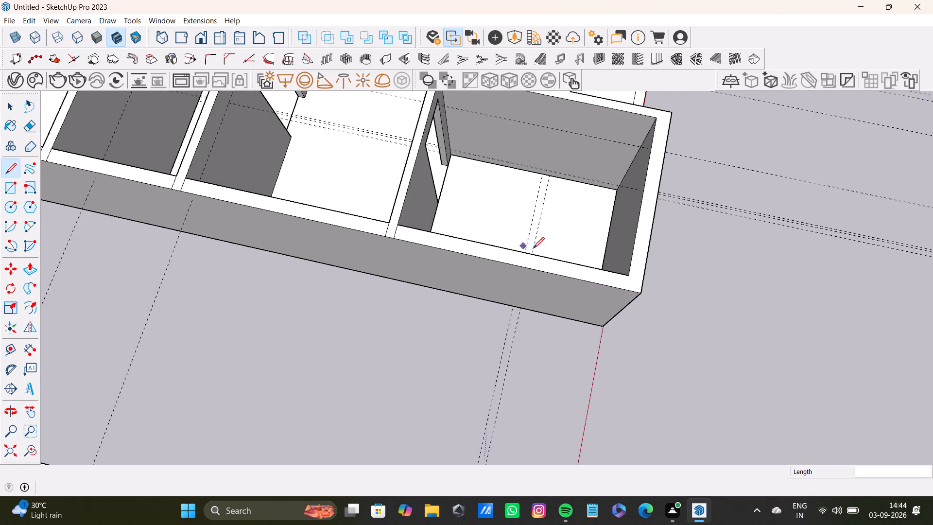
pyautogui.scroll(3, 533, 248)
pyautogui.click(682, 292)
pyautogui.click(678, 311)
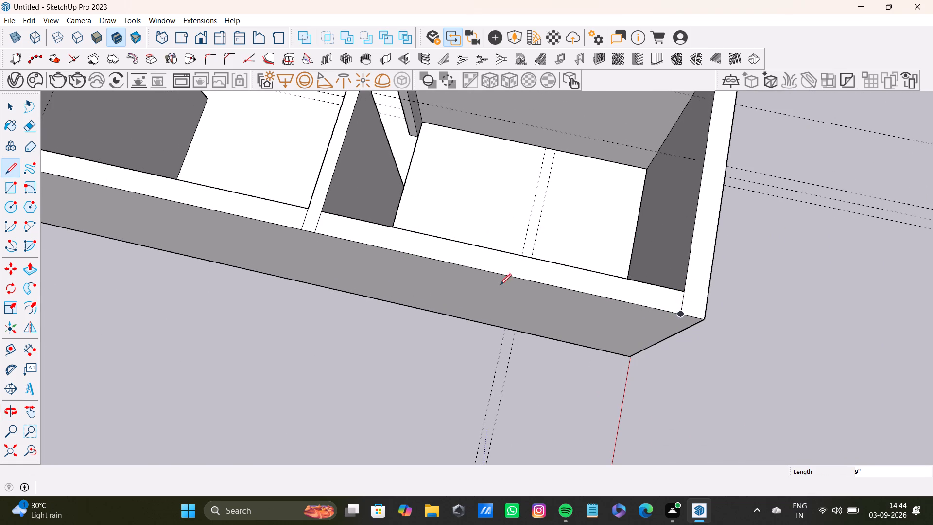
# Draw a 9" line across the long outer wall's top at the rear corner room's inner corner beside the rear end wall.
pyautogui.press('space')
pyautogui.scroll(-10, 489, 284)
pyautogui.moveTo(355, 242); pyautogui.dragTo(649, 246, button='middle')
pyautogui.scroll(9, 529, 229)
pyautogui.keyDown('shift'); pyautogui.moveTo(394, 170); pyautogui.dragTo(412, 188, button='middle'); pyautogui.keyUp('shift')
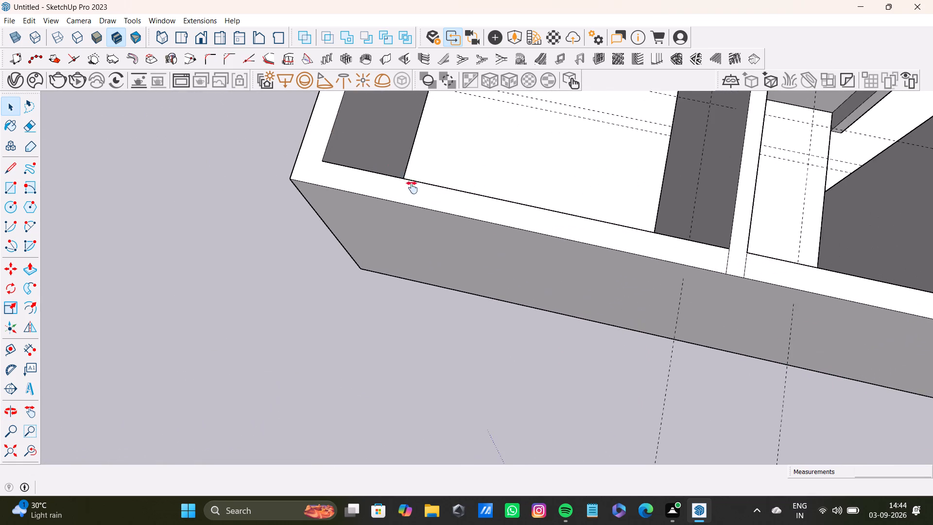
pyautogui.keyDown('shift'); pyautogui.moveTo(412, 188); pyautogui.dragTo(441, 233, button='middle'); pyautogui.keyUp('shift')
pyautogui.scroll(2, 377, 251)
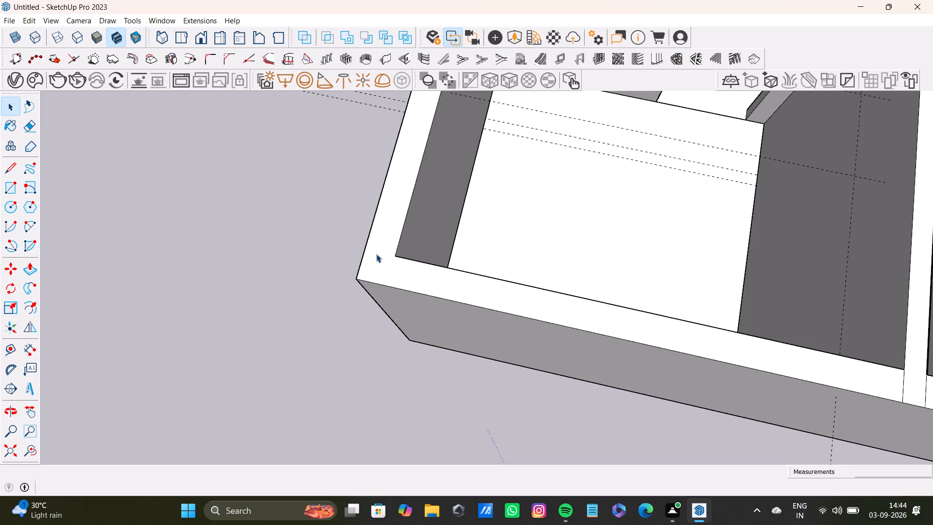
pyautogui.press('l')
pyautogui.click(396, 255)
pyautogui.click(388, 288)
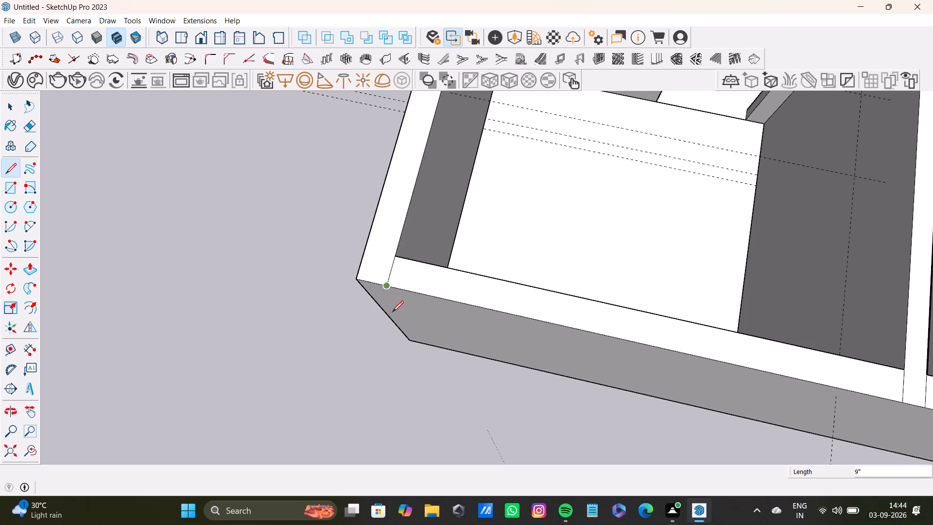
# Draw a 10' vertical line down the long wall's outer face from the rear corner room's wall-top line to the base.
pyautogui.scroll(-3, 396, 324)
pyautogui.moveTo(403, 326); pyautogui.dragTo(430, 128, button='middle')
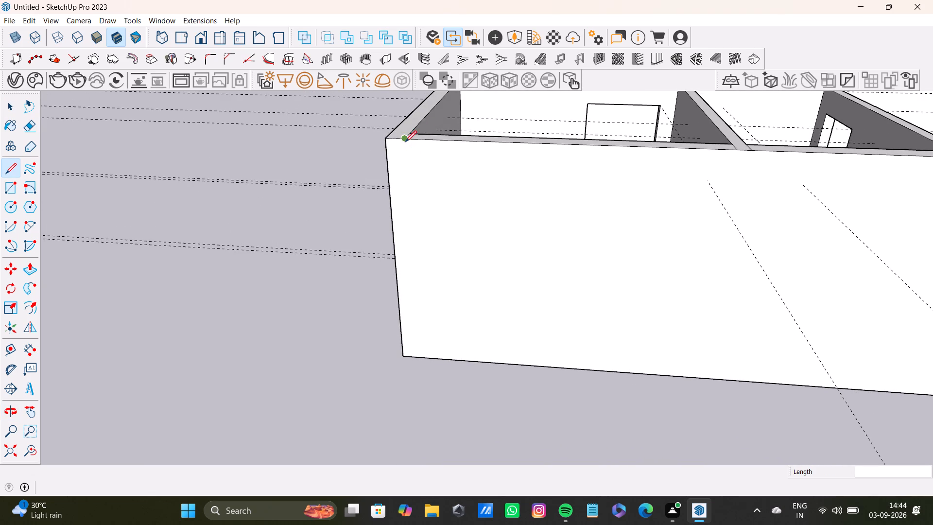
pyautogui.click(405, 142)
pyautogui.click(414, 360)
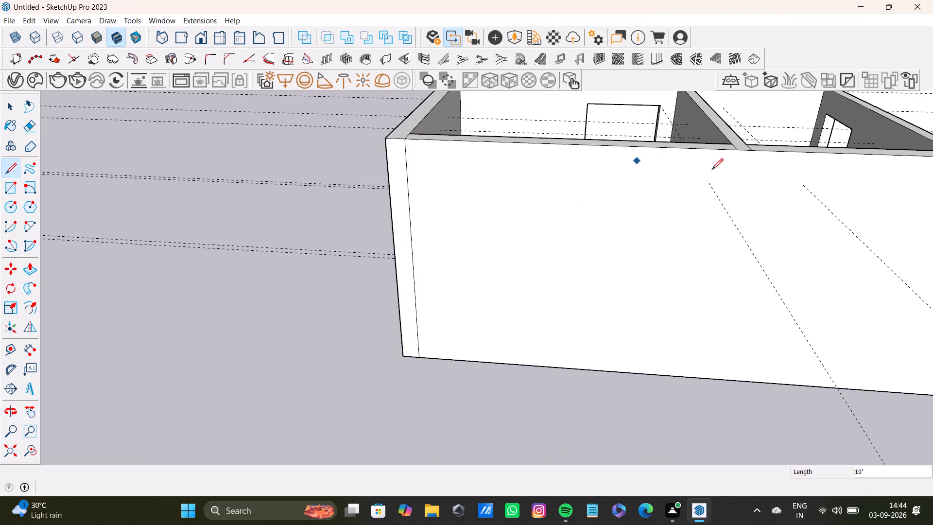
# Draw a full-height vertical line down the long outer wall from the rear-corner-room face of its partition with the narrow room.
pyautogui.click(736, 148)
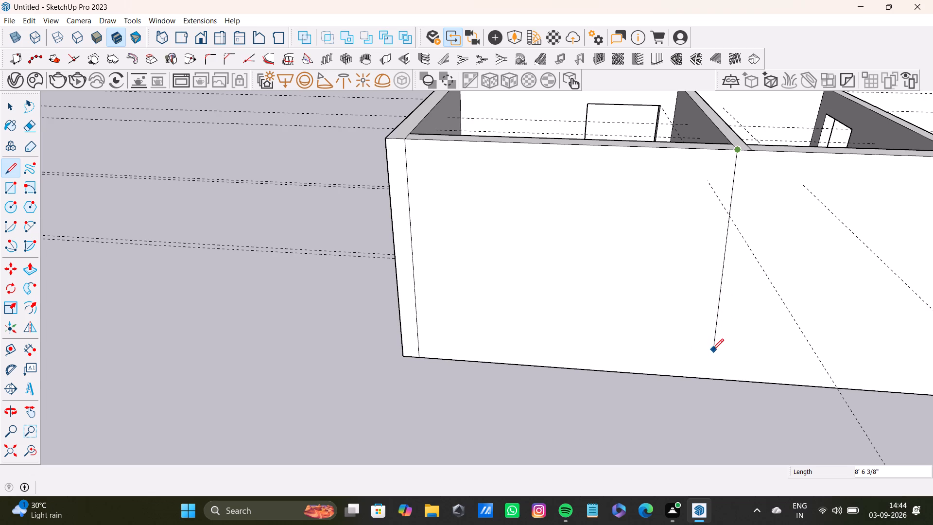
pyautogui.press('Up')
pyautogui.moveTo(712, 362); pyautogui.dragTo(663, 313, button='middle')
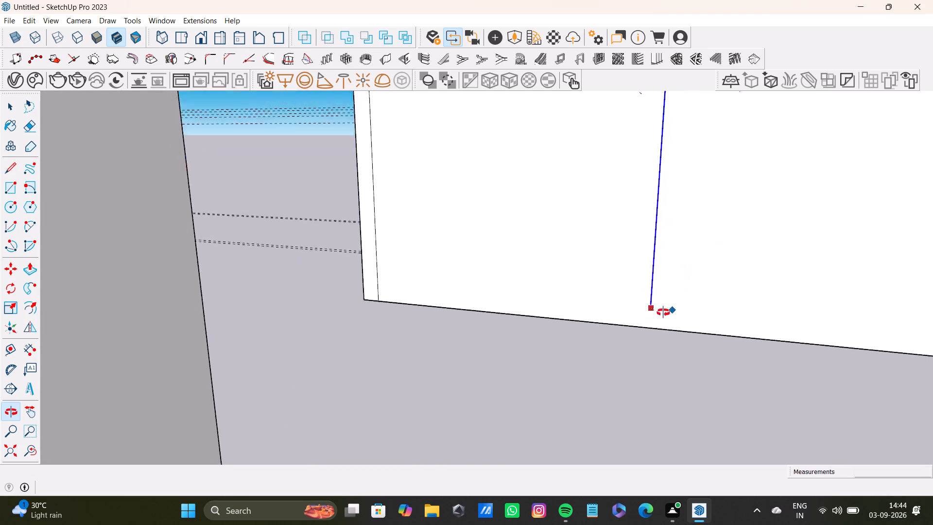
pyautogui.moveTo(663, 313); pyautogui.dragTo(658, 343, button='middle')
pyautogui.scroll(-6, 656, 352)
pyautogui.keyDown('shift'); pyautogui.moveTo(634, 337); pyautogui.dragTo(583, 317, button='middle'); pyautogui.keyUp('shift')
pyautogui.moveTo(608, 323); pyautogui.dragTo(623, 276, button='middle')
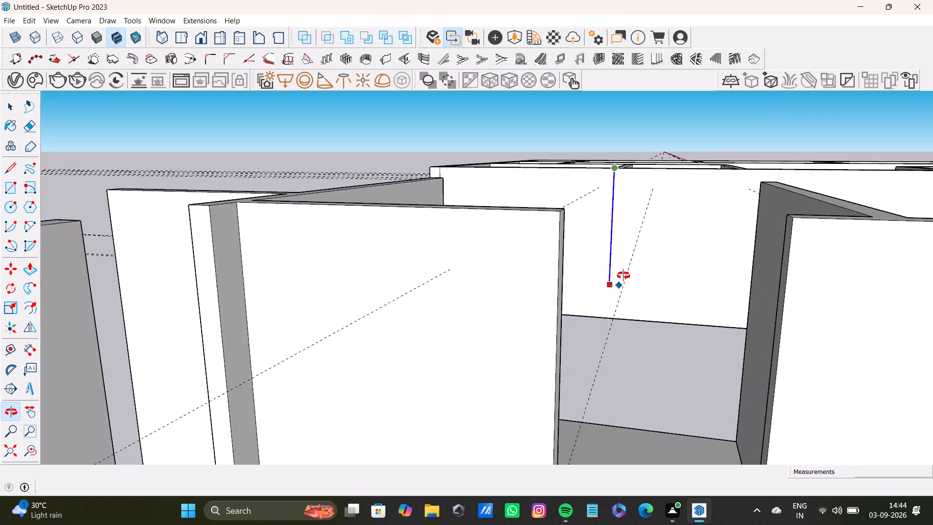
pyautogui.moveTo(623, 276); pyautogui.dragTo(609, 288, button='middle')
pyautogui.scroll(3, 601, 329)
pyautogui.click(602, 330)
# Draw a 10' vertical line down the long outer wall from the narrow-room face of the partition between narrow room and hall.
pyautogui.scroll(-8, 597, 325)
pyautogui.keyDown('shift'); pyautogui.moveTo(620, 265); pyautogui.dragTo(611, 276, button='middle'); pyautogui.keyUp('shift')
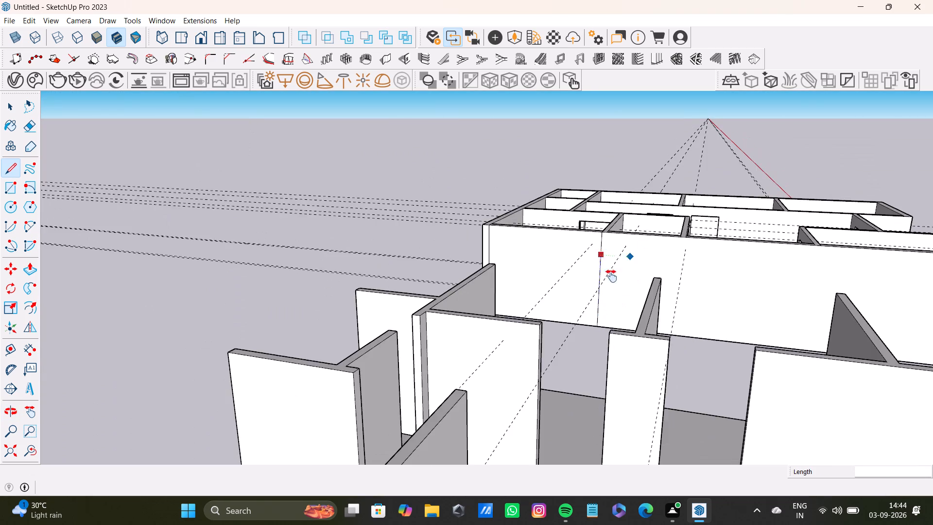
pyautogui.keyDown('shift'); pyautogui.moveTo(611, 276); pyautogui.dragTo(602, 298, button='middle'); pyautogui.keyUp('shift')
pyautogui.moveTo(627, 319); pyautogui.dragTo(627, 404, button='middle')
pyautogui.scroll(11, 646, 362)
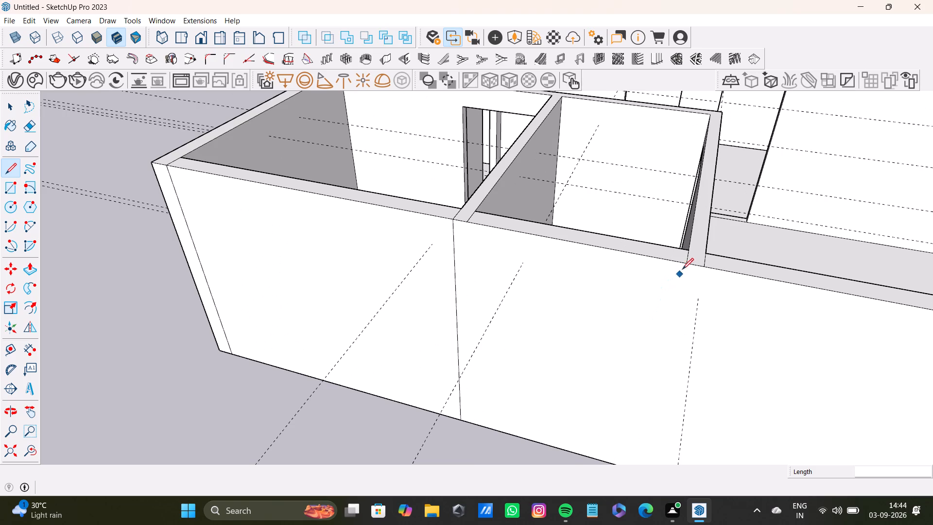
pyautogui.click(687, 262)
pyautogui.scroll(-3, 647, 424)
pyautogui.keyDown('shift'); pyautogui.moveTo(646, 420); pyautogui.dragTo(641, 331, button='middle'); pyautogui.keyUp('shift')
pyautogui.moveTo(649, 329); pyautogui.dragTo(626, 276, button='middle')
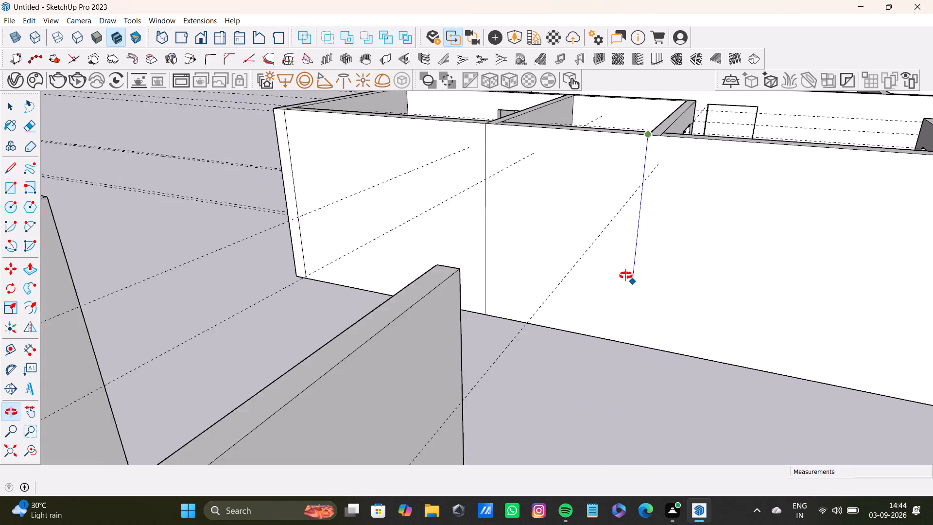
pyautogui.moveTo(626, 276); pyautogui.dragTo(620, 278, button='middle')
pyautogui.click(616, 353)
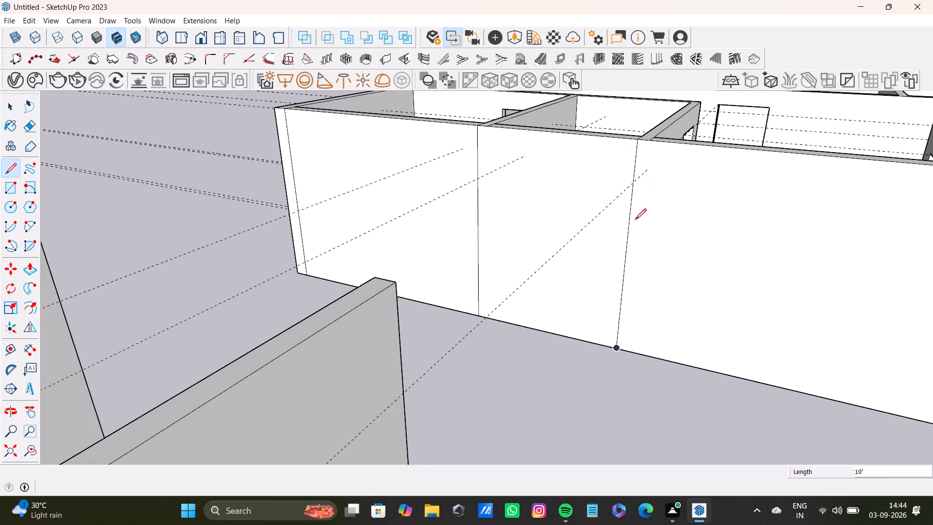
# Draw the second 10' vertical lines down the long outer wall at both narrow-room partitions, completing a pair at each.
pyautogui.scroll(-4, 616, 255)
pyautogui.moveTo(610, 285); pyautogui.dragTo(753, 350, button='middle')
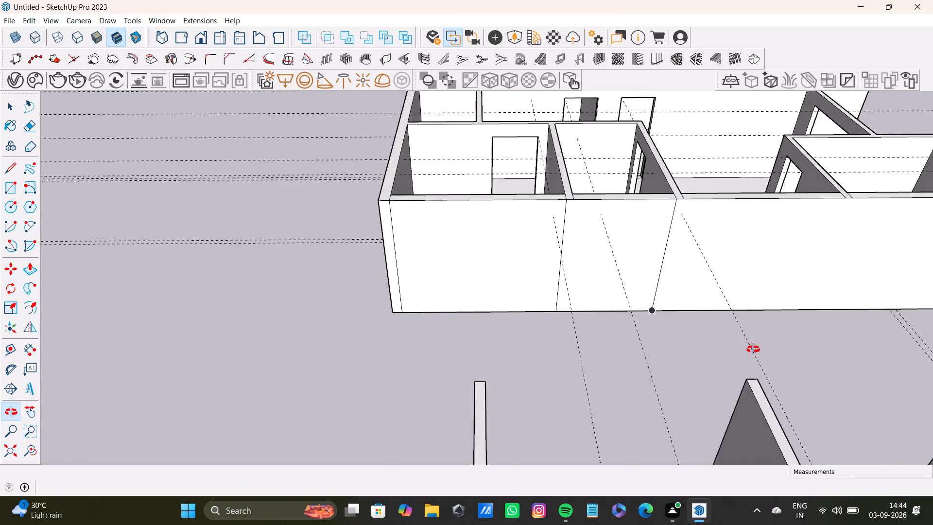
pyautogui.moveTo(753, 350); pyautogui.dragTo(555, 441, button='middle')
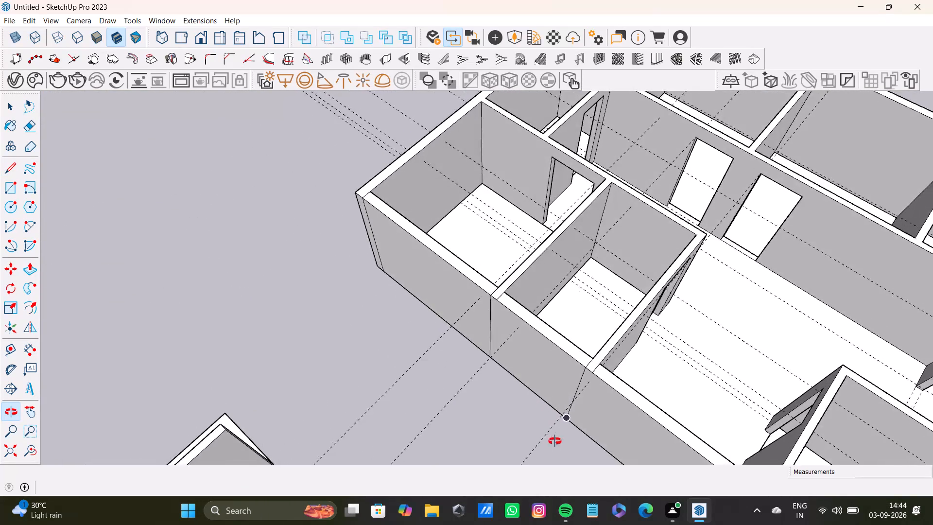
pyautogui.moveTo(555, 441); pyautogui.dragTo(499, 299, button='middle')
pyautogui.scroll(8, 390, 132)
pyautogui.click(389, 116)
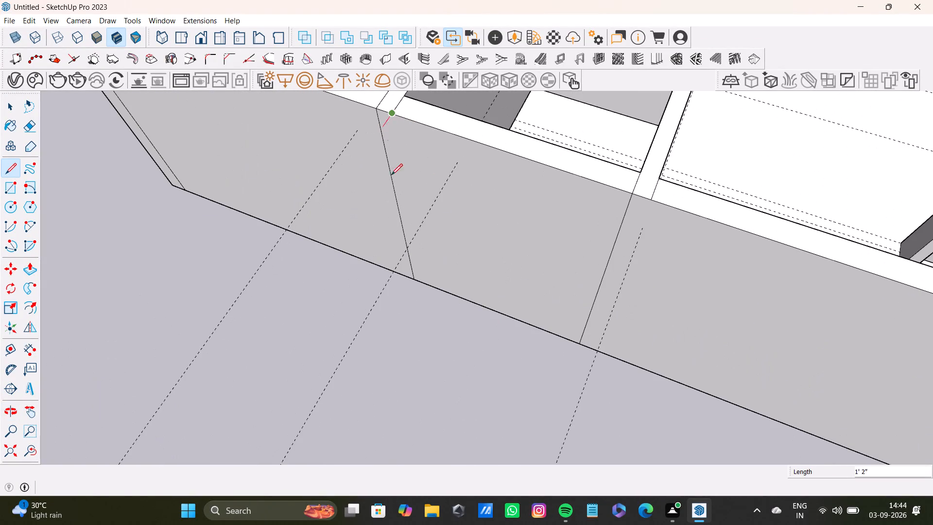
pyautogui.click(426, 283)
pyautogui.click(650, 203)
pyautogui.moveTo(603, 367); pyautogui.dragTo(593, 291, button='middle')
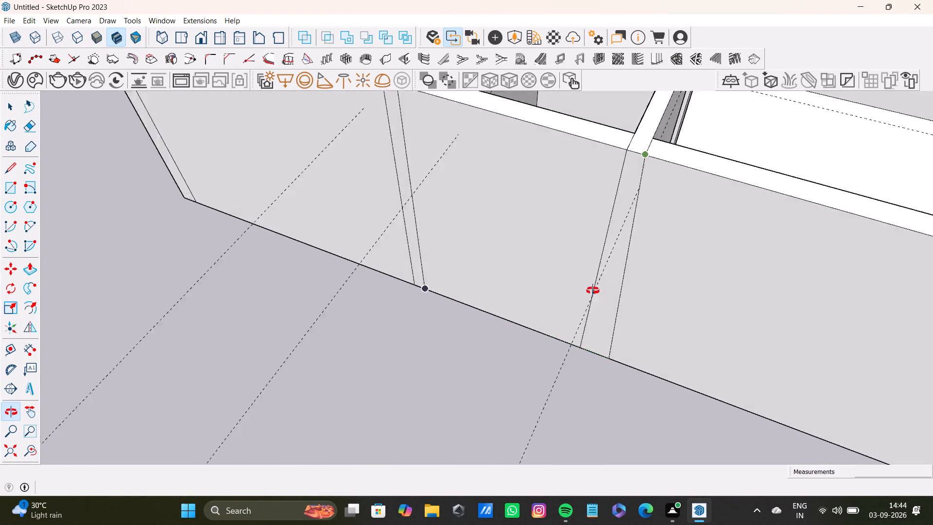
pyautogui.moveTo(593, 291); pyautogui.dragTo(570, 285, button='middle')
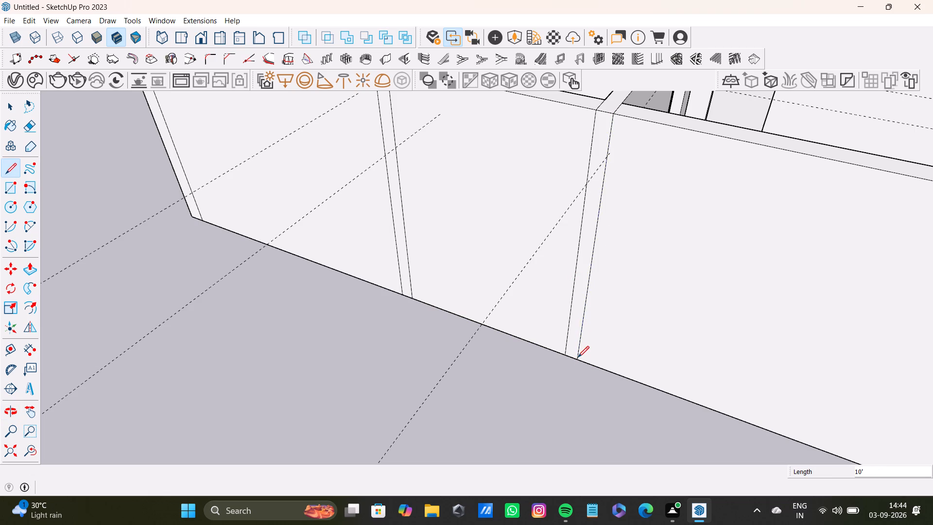
pyautogui.click(578, 357)
# Draw a 10' vertical line down the long outer wall from the hall-side face of the front corner room's partition.
pyautogui.scroll(-10, 579, 272)
pyautogui.moveTo(567, 297); pyautogui.dragTo(931, 197, button='middle')
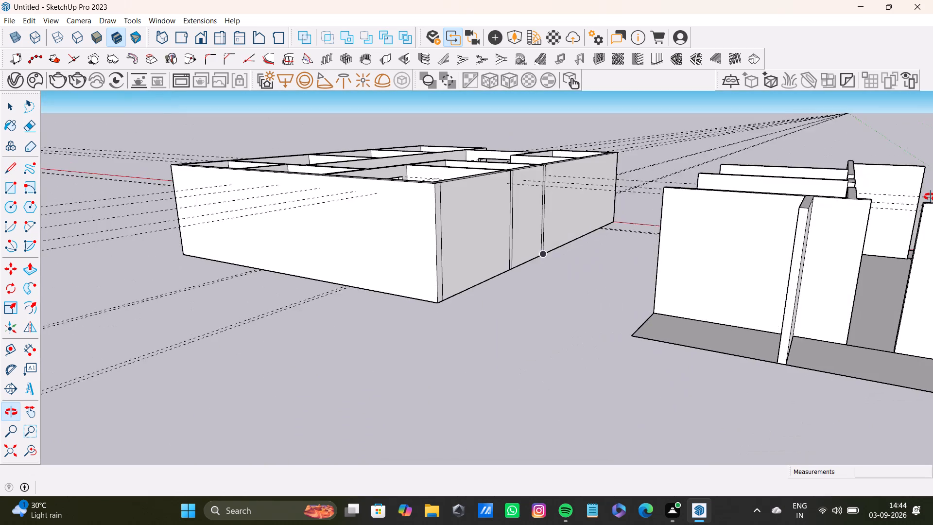
pyautogui.moveTo(931, 197); pyautogui.dragTo(517, 324, button='middle')
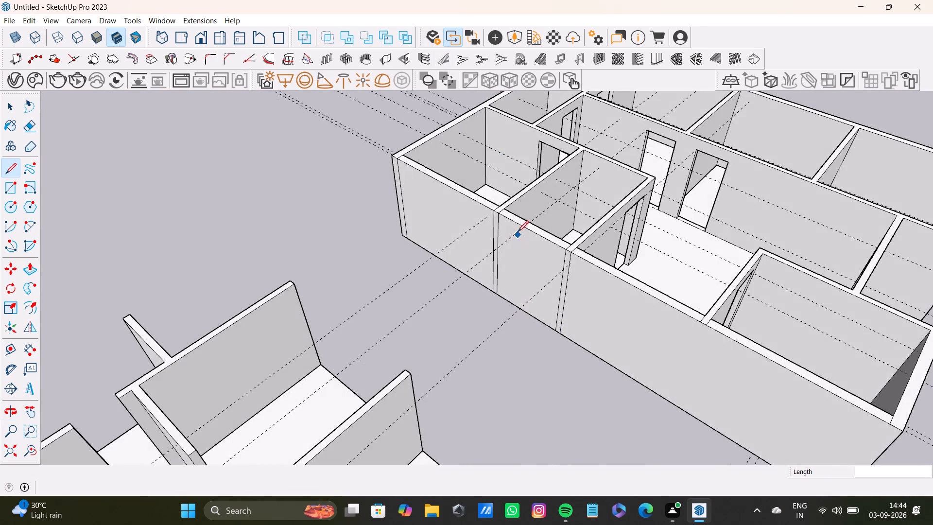
pyautogui.scroll(-5, 518, 232)
pyautogui.keyDown('shift'); pyautogui.moveTo(585, 294); pyautogui.dragTo(518, 262, button='middle'); pyautogui.keyUp('shift')
pyautogui.scroll(12, 556, 257)
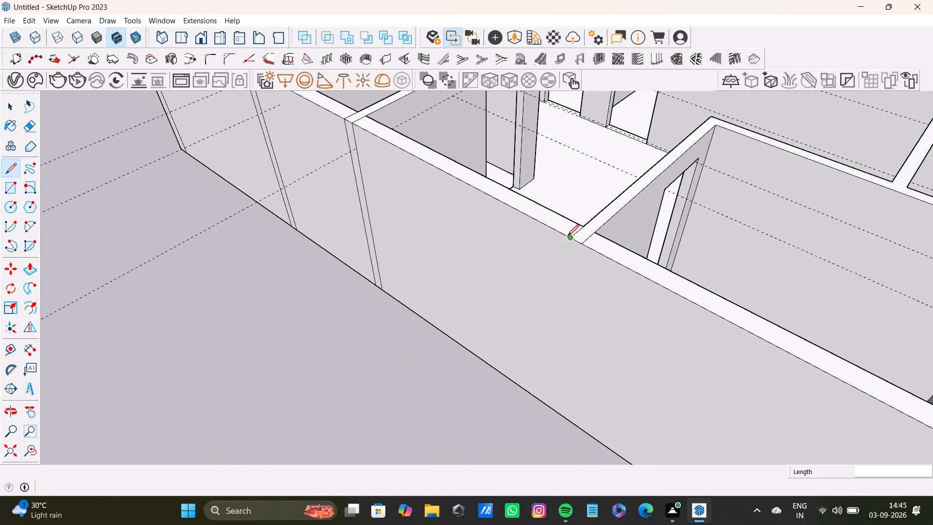
pyautogui.click(568, 239)
pyautogui.scroll(-4, 550, 319)
pyautogui.moveTo(550, 324); pyautogui.dragTo(589, 217, button='middle')
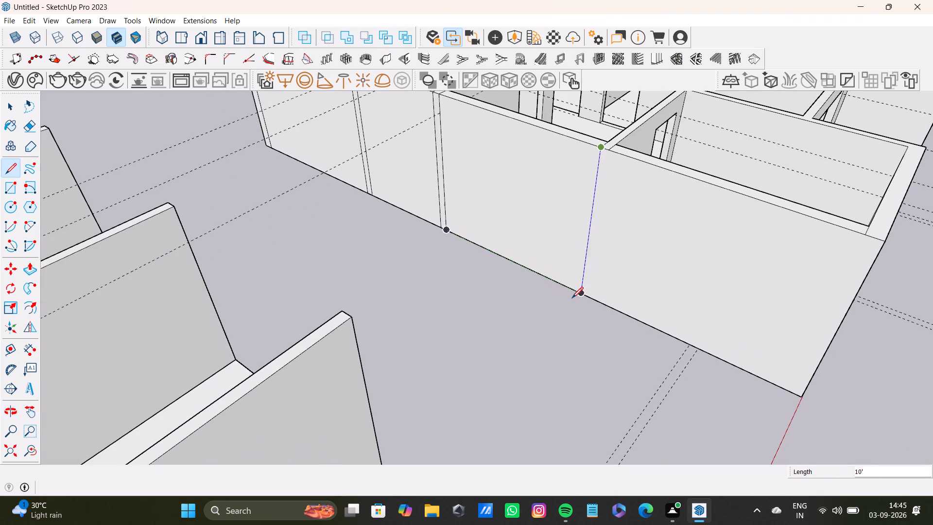
pyautogui.moveTo(573, 273); pyautogui.dragTo(578, 323, button='middle')
pyautogui.moveTo(571, 325); pyautogui.dragTo(548, 269, button='middle')
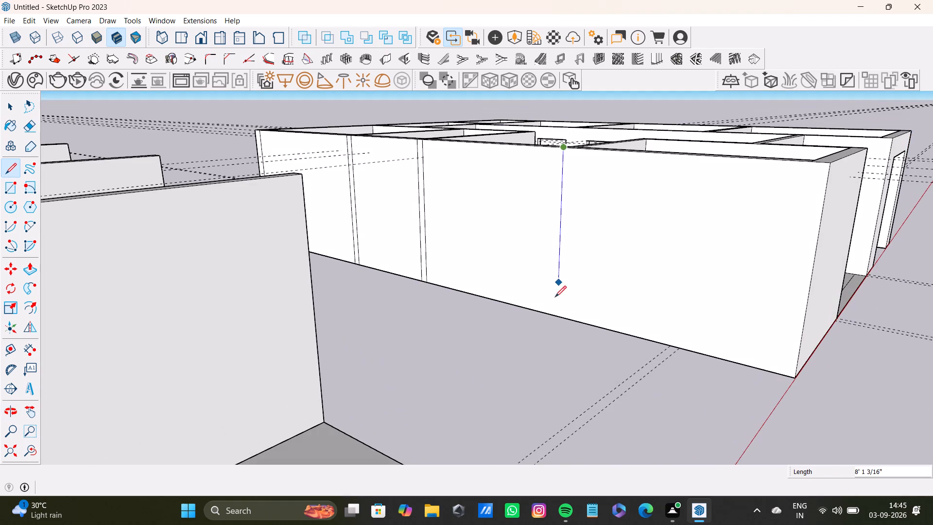
pyautogui.click(561, 317)
# Draw a 10' vertical line down the long outer wall from the room-side face of the front corner room's partition.
pyautogui.scroll(-5, 565, 244)
pyautogui.moveTo(563, 231); pyautogui.dragTo(630, 323, button='middle')
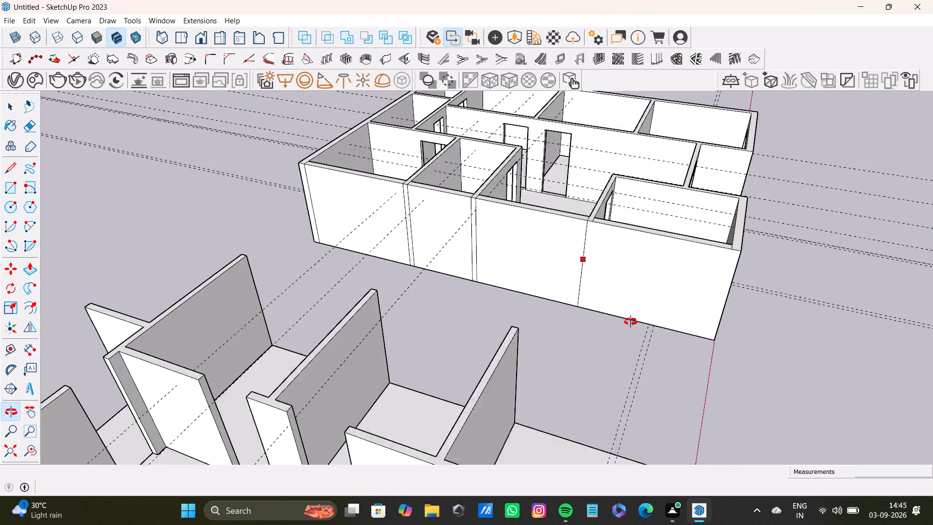
pyautogui.moveTo(630, 323); pyautogui.dragTo(629, 323, button='middle')
pyautogui.scroll(13, 603, 228)
pyautogui.click(592, 220)
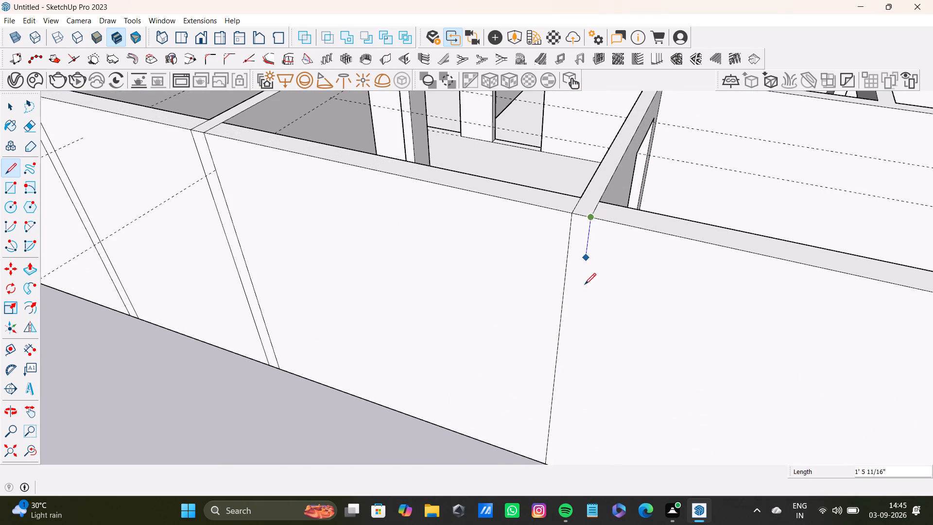
pyautogui.scroll(-5, 584, 287)
pyautogui.moveTo(593, 348); pyautogui.dragTo(585, 224, button='middle')
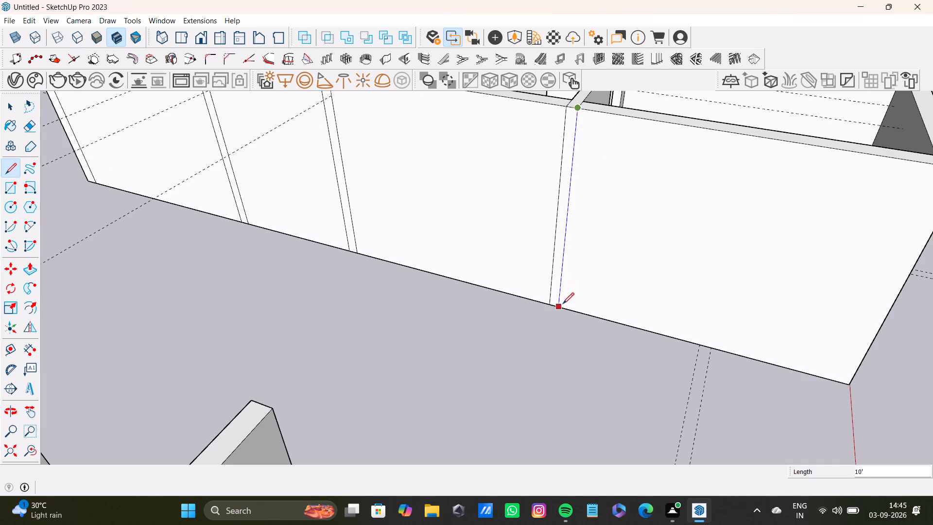
pyautogui.click(563, 304)
# Draw a full-height vertical line down the long outer wall from the wall-top line at the front corner.
pyautogui.scroll(-9, 573, 259)
pyautogui.keyDown('shift'); pyautogui.moveTo(624, 242); pyautogui.dragTo(562, 238, button='middle'); pyautogui.keyUp('shift')
pyautogui.scroll(8, 628, 225)
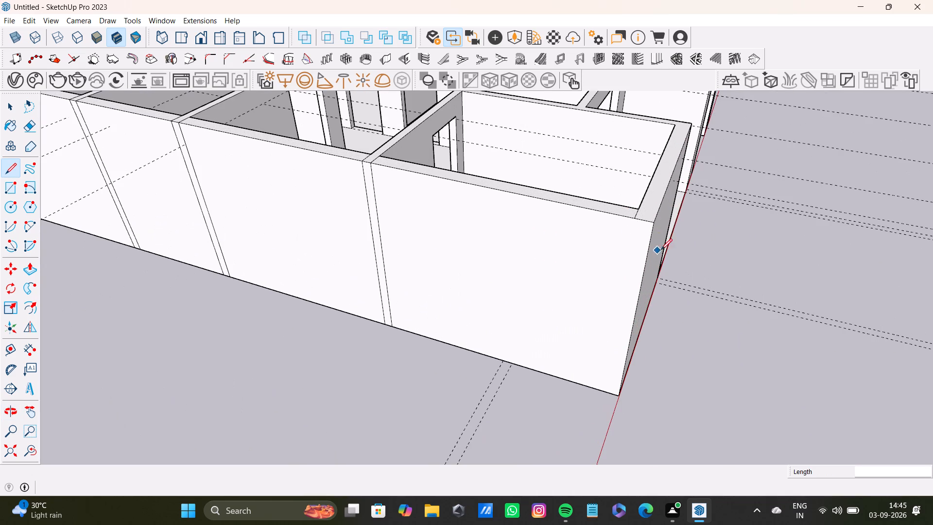
pyautogui.click(635, 219)
pyautogui.scroll(-3, 592, 353)
pyautogui.keyDown('shift'); pyautogui.moveTo(595, 362); pyautogui.dragTo(590, 404, button='middle'); pyautogui.keyUp('shift')
pyautogui.moveTo(588, 402); pyautogui.dragTo(565, 293, button='middle')
pyautogui.click(582, 319)
# Draw two 9" lines across the rear end wall's top, extending both faces of the partition between the large corner room and middle small room.
pyautogui.scroll(-4, 558, 233)
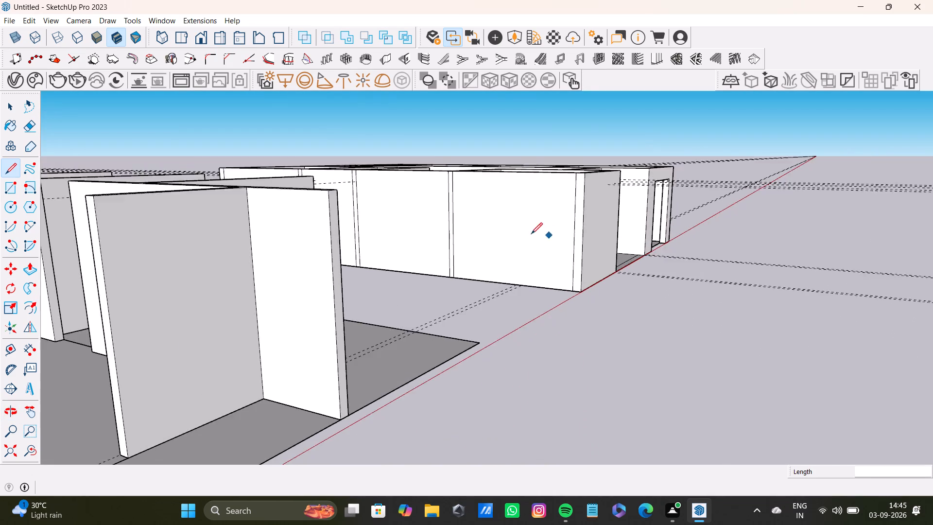
pyautogui.scroll(-4, 531, 234)
pyautogui.moveTo(518, 219); pyautogui.dragTo(703, 408, button='middle')
pyautogui.scroll(7, 487, 240)
pyautogui.keyDown('shift'); pyautogui.moveTo(481, 237); pyautogui.dragTo(588, 230, button='middle'); pyautogui.keyUp('shift')
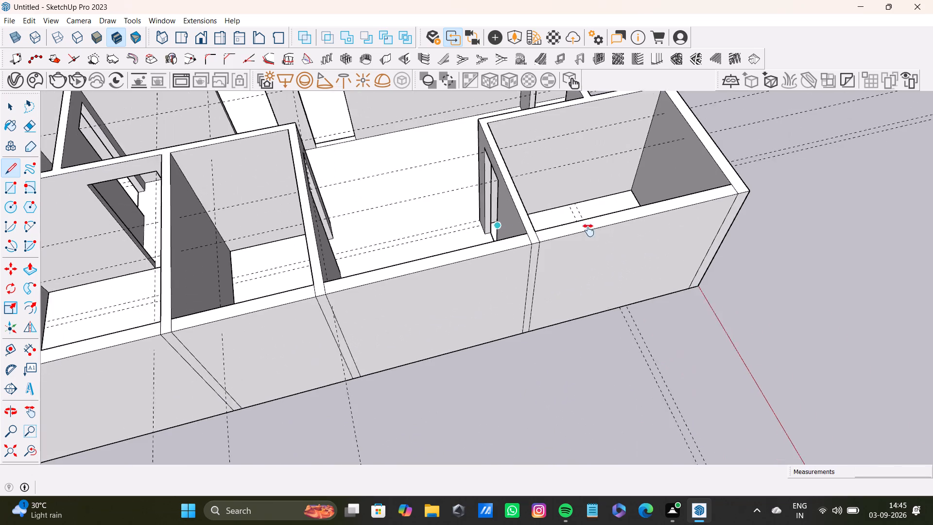
pyautogui.keyDown('shift'); pyautogui.moveTo(588, 230); pyautogui.dragTo(677, 230, button='middle'); pyautogui.keyUp('shift')
pyautogui.scroll(-9, 437, 282)
pyautogui.moveTo(347, 299); pyautogui.dragTo(676, 238, button='middle')
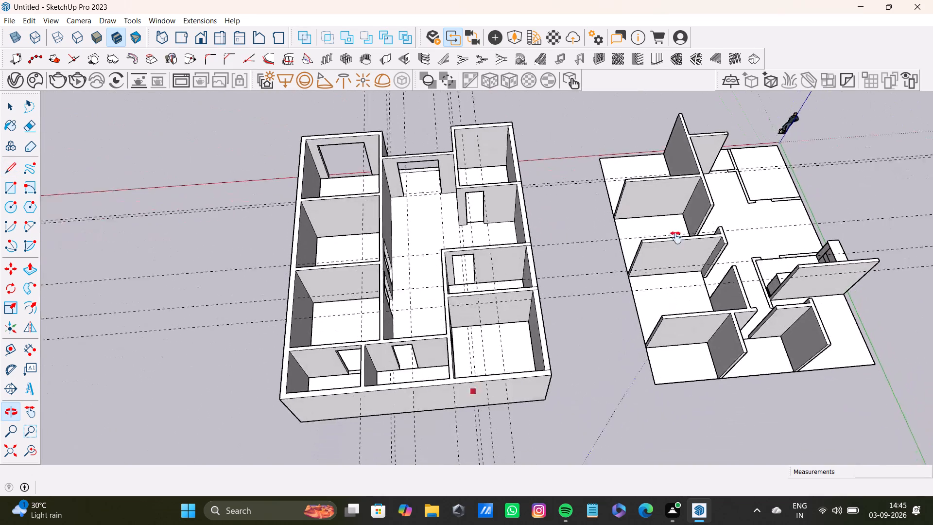
pyautogui.moveTo(676, 238); pyautogui.dragTo(676, 210, button='middle')
pyautogui.scroll(7, 371, 354)
pyautogui.moveTo(451, 311); pyautogui.dragTo(444, 193, button='middle')
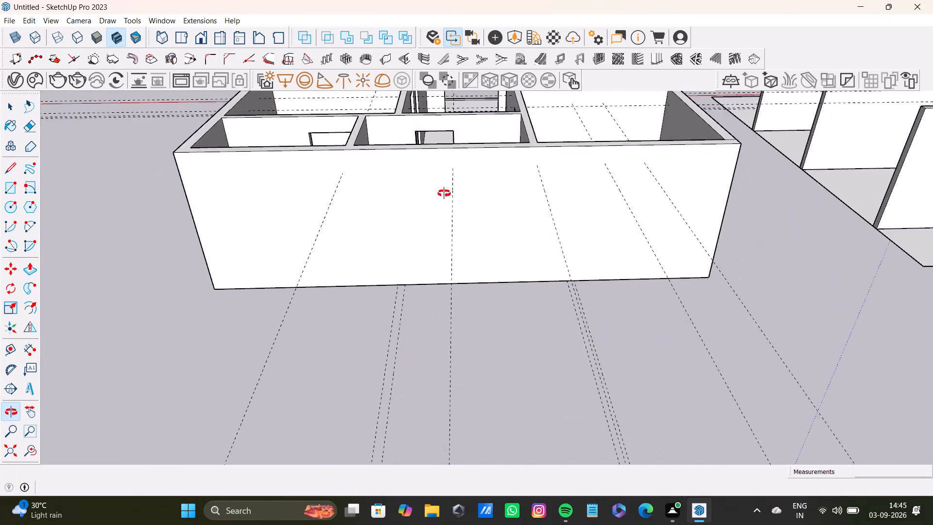
pyautogui.moveTo(444, 193); pyautogui.dragTo(416, 426, button='middle')
pyautogui.moveTo(414, 416); pyautogui.dragTo(391, 313, button='middle')
pyautogui.moveTo(471, 280); pyautogui.dragTo(458, 436, button='middle')
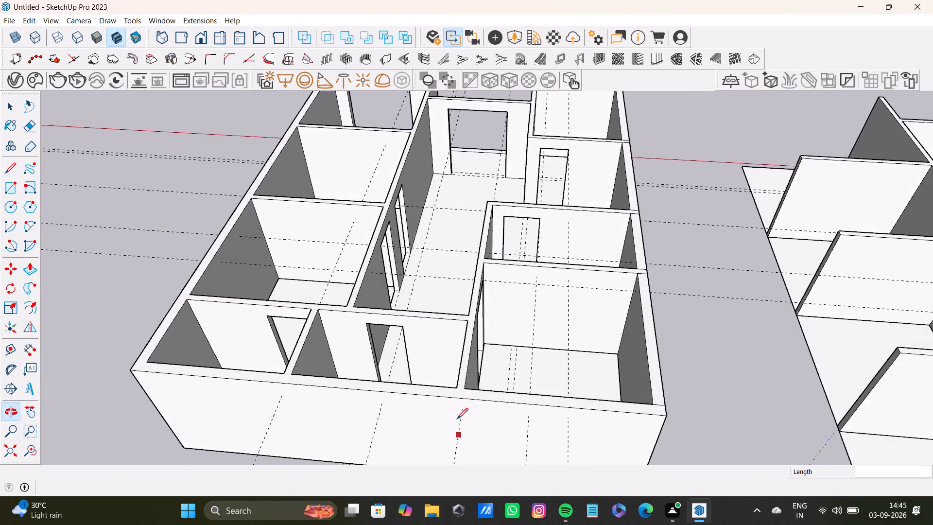
pyautogui.scroll(7, 457, 410)
pyautogui.click(470, 370)
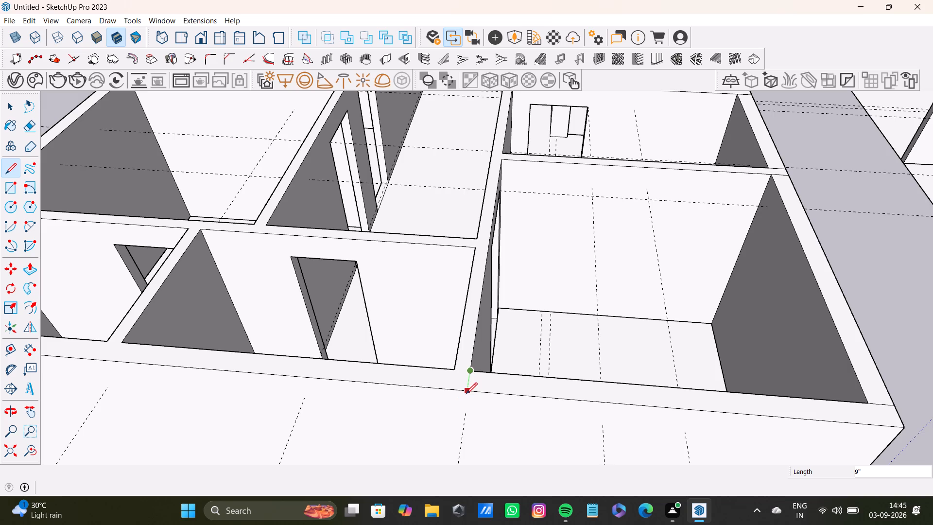
pyautogui.click(466, 394)
pyautogui.click(452, 368)
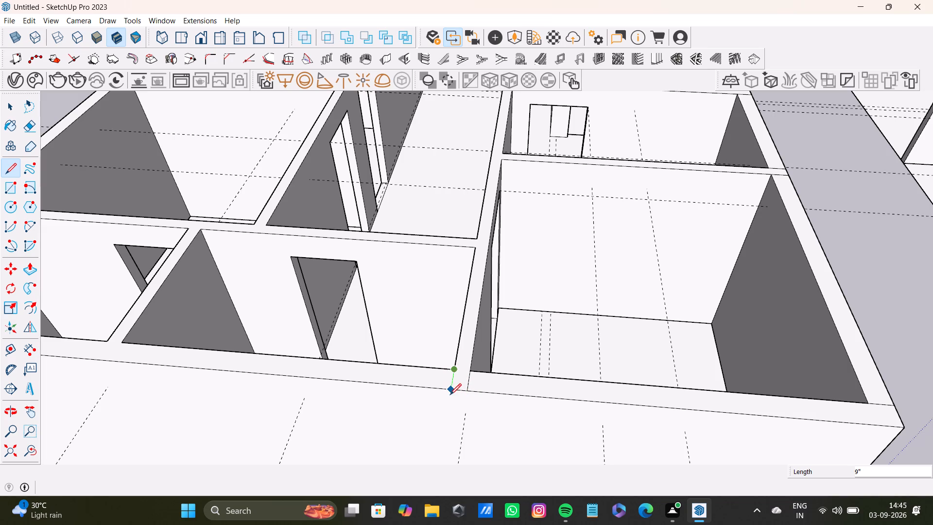
pyautogui.click(450, 392)
# Draw a 10' vertical line down the rear end wall's outer face from the middle small room's face of the large corner room's partition.
pyautogui.scroll(-9, 453, 424)
pyautogui.keyDown('shift'); pyautogui.moveTo(454, 425); pyautogui.dragTo(458, 271, button='middle'); pyautogui.keyUp('shift')
pyautogui.scroll(7, 453, 278)
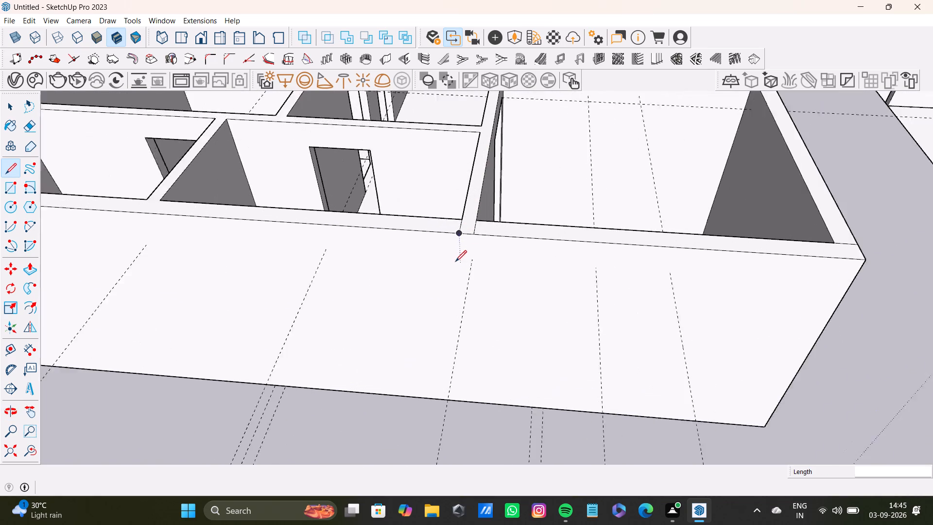
pyautogui.scroll(1, 455, 262)
pyautogui.moveTo(464, 260); pyautogui.dragTo(463, 208, button='middle')
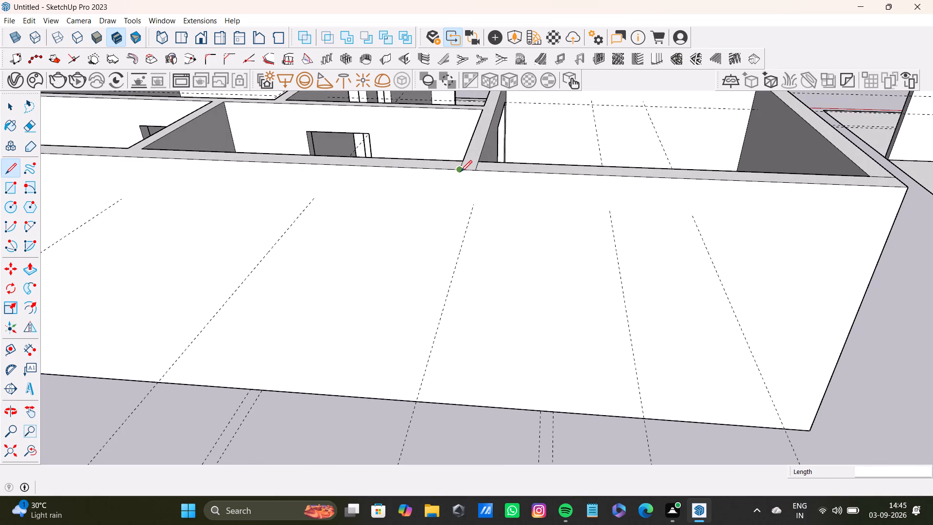
pyautogui.click(461, 172)
pyautogui.moveTo(447, 397); pyautogui.dragTo(440, 445, button='middle')
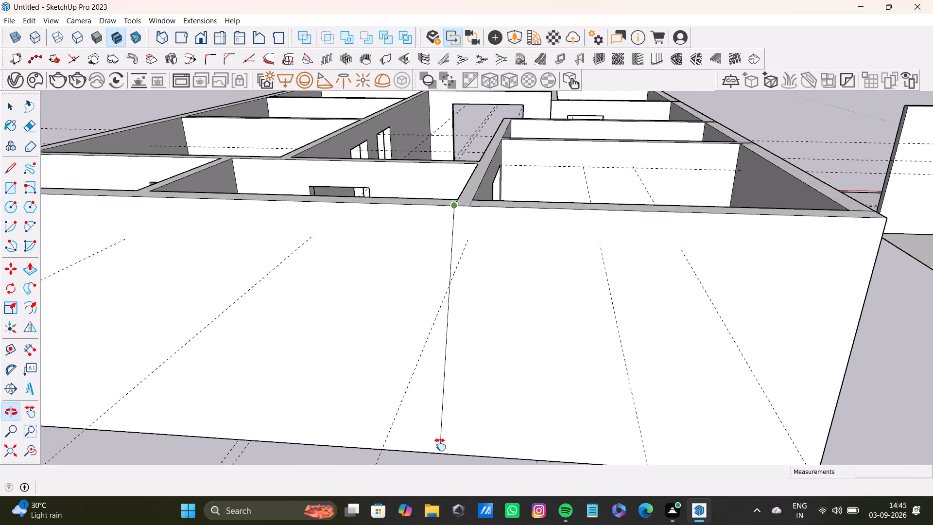
pyautogui.moveTo(440, 445); pyautogui.dragTo(439, 384, button='middle')
pyautogui.click(452, 402)
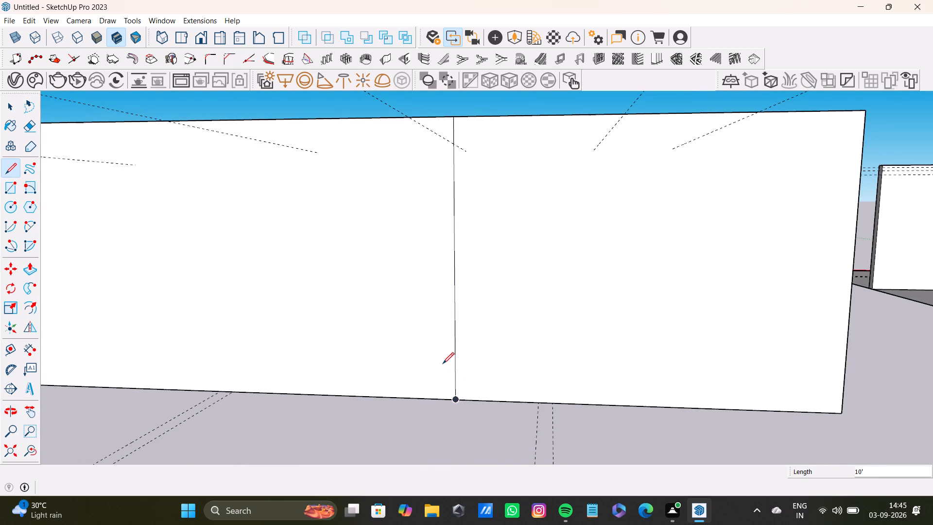
# Draw a line across the rear end wall's top, extending the middle-room face of the partition between the two small rooms.
pyautogui.scroll(-4, 443, 363)
pyautogui.moveTo(474, 350); pyautogui.dragTo(449, 483, button='middle')
pyautogui.scroll(-5, 447, 472)
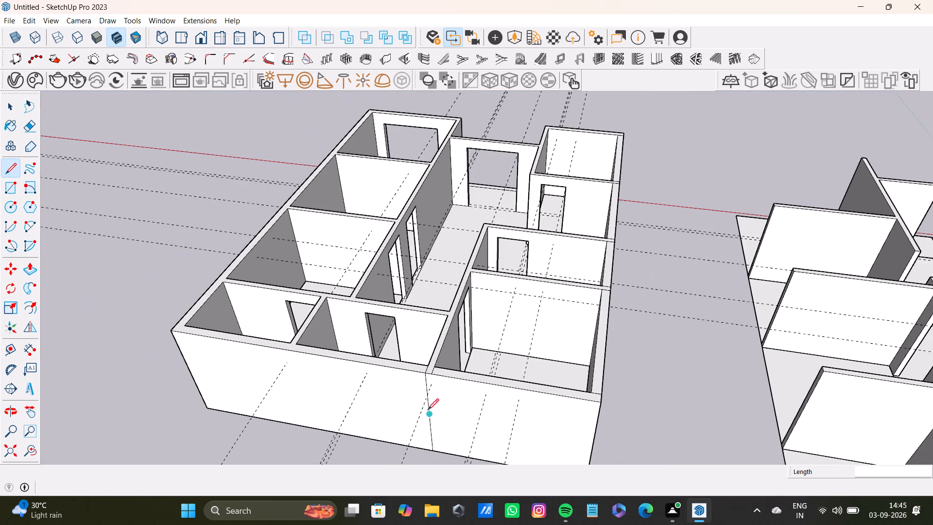
pyautogui.scroll(-4, 337, 291)
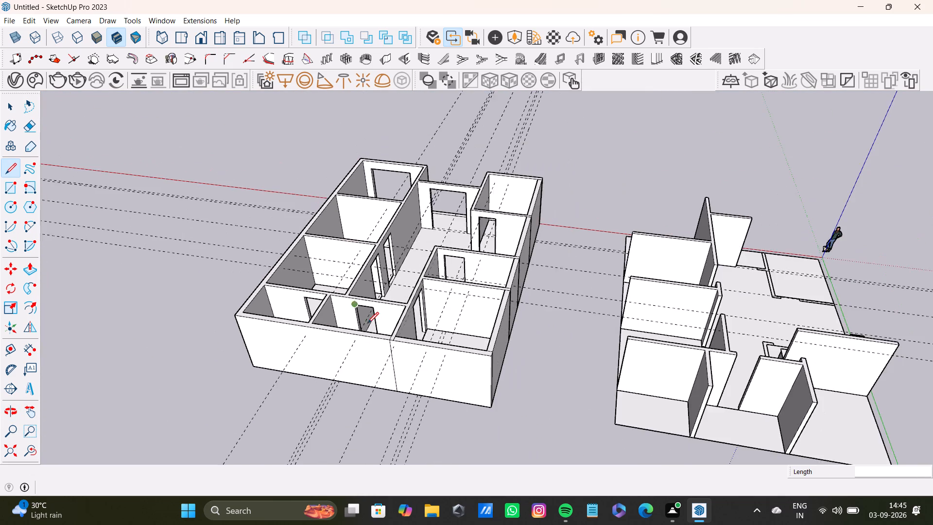
pyautogui.keyDown('shift'); pyautogui.moveTo(368, 325); pyautogui.dragTo(446, 280, button='middle'); pyautogui.keyUp('shift')
pyautogui.scroll(8, 323, 254)
pyautogui.scroll(3, 450, 317)
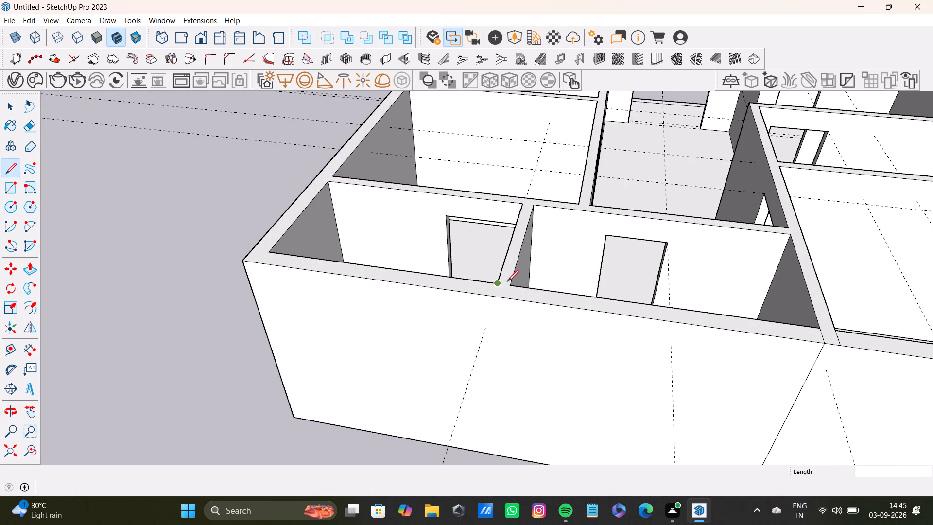
pyautogui.click(512, 283)
pyautogui.click(508, 300)
# Draw a 10' vertical line down the rear end wall's outer face from the wall-top line between the two small rooms.
pyautogui.scroll(-3, 491, 379)
pyautogui.moveTo(488, 405); pyautogui.dragTo(487, 338, button='middle')
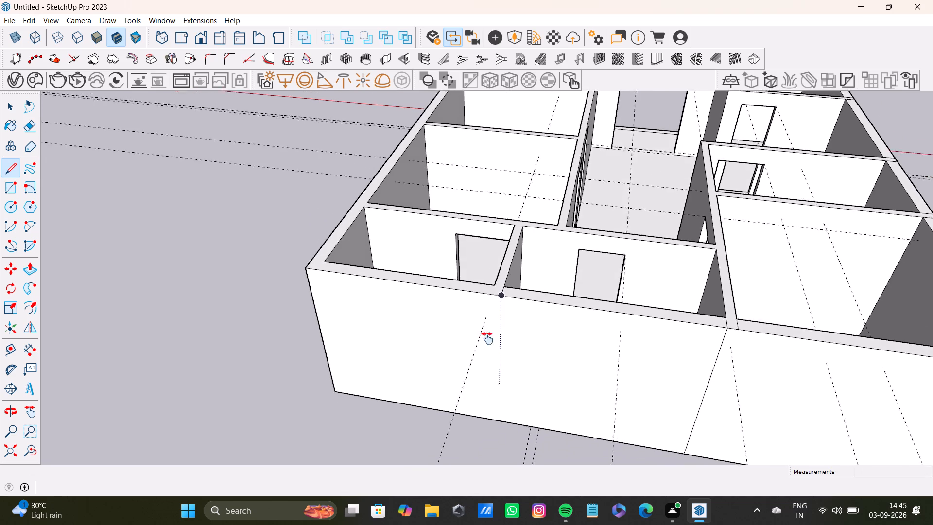
pyautogui.moveTo(487, 338); pyautogui.dragTo(495, 433, button='middle')
pyautogui.moveTo(490, 420); pyautogui.dragTo(493, 325, button='middle')
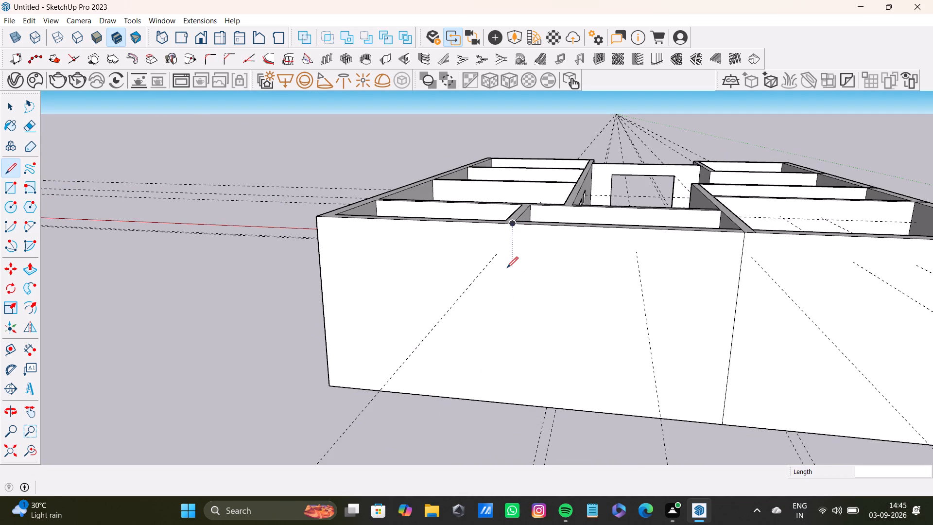
pyautogui.press('Up')
pyautogui.press('l')
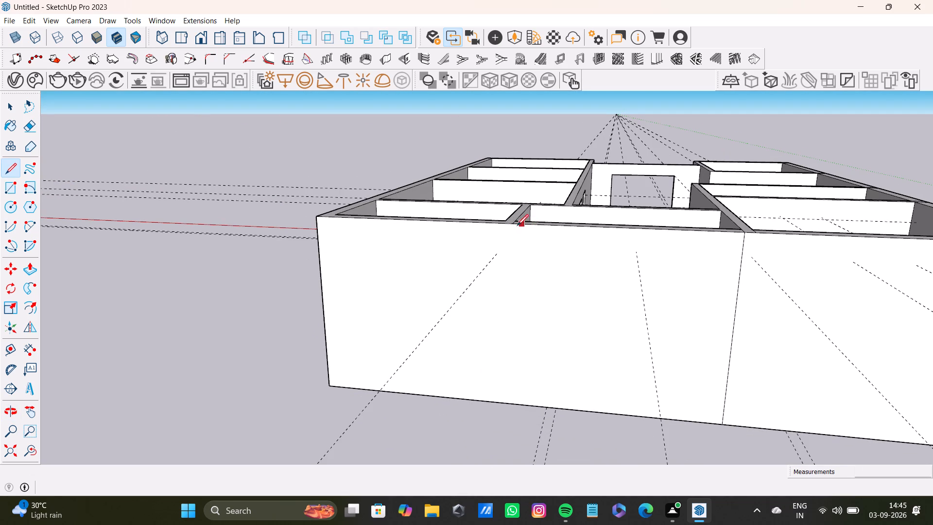
pyautogui.click(513, 223)
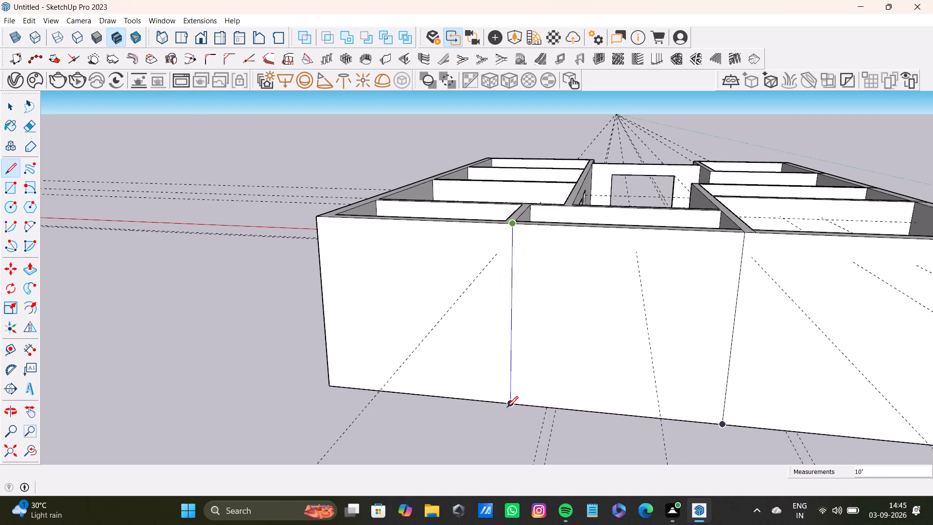
pyautogui.click(511, 403)
pyautogui.press('space')
# Push/Pull the small corner room's door jamb away from the adjoining partition and into the door opening.
pyautogui.scroll(-9, 509, 405)
pyautogui.moveTo(546, 349); pyautogui.dragTo(515, 297, button='middle')
pyautogui.moveTo(519, 293); pyautogui.dragTo(516, 390, button='middle')
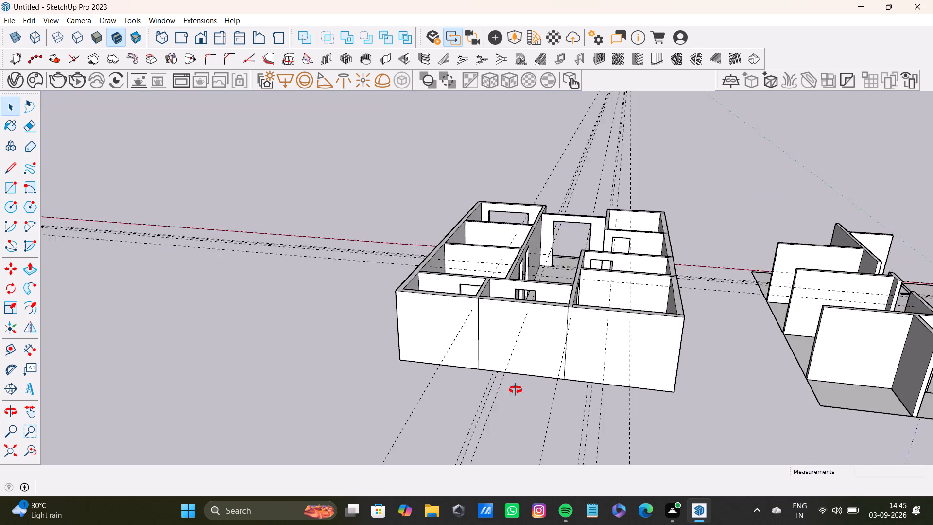
pyautogui.moveTo(516, 390); pyautogui.dragTo(553, 411, button='middle')
pyautogui.scroll(7, 501, 344)
pyautogui.scroll(-3, 489, 372)
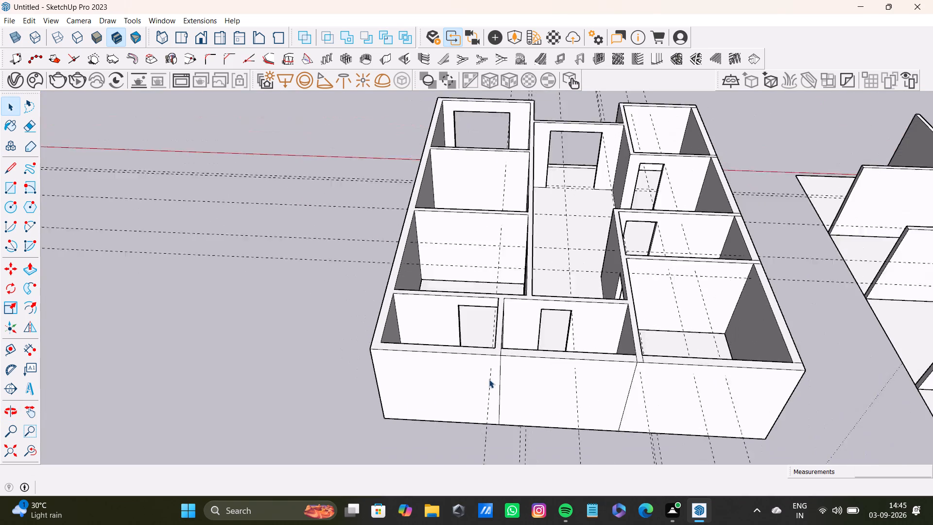
pyautogui.scroll(-1, 489, 379)
pyautogui.moveTo(498, 369); pyautogui.dragTo(582, 344, button='middle')
pyautogui.scroll(11, 522, 285)
pyautogui.moveTo(551, 315); pyautogui.dragTo(615, 322, button='middle')
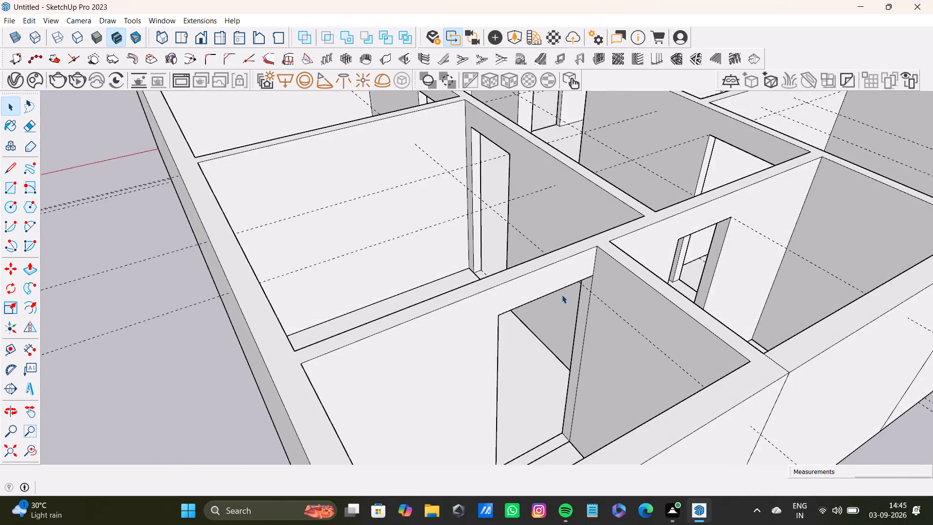
pyautogui.scroll(4, 562, 295)
pyautogui.click(599, 302)
pyautogui.press('p')
pyautogui.moveTo(600, 303); pyautogui.dragTo(594, 307)
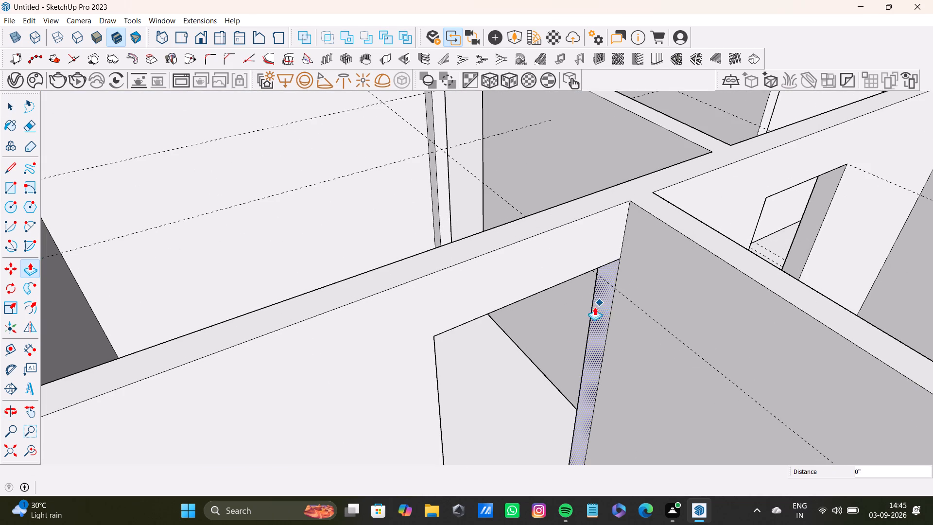
pyautogui.moveTo(594, 307); pyautogui.dragTo(570, 324)
# Delete the leftover seam line above the extended door jamb in the small corner room.
pyautogui.press('space')
pyautogui.scroll(-5, 558, 325)
pyautogui.scroll(7, 573, 299)
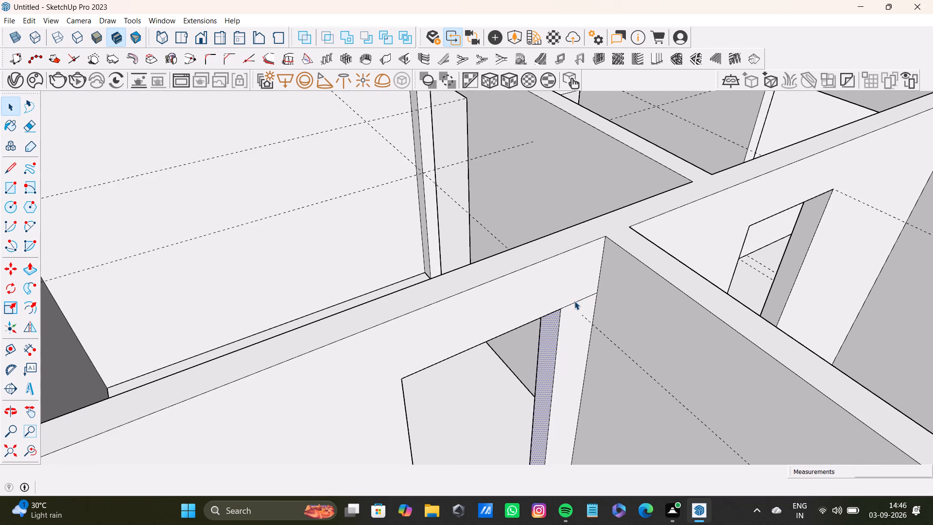
pyautogui.click(574, 301)
pyautogui.press('Delete')
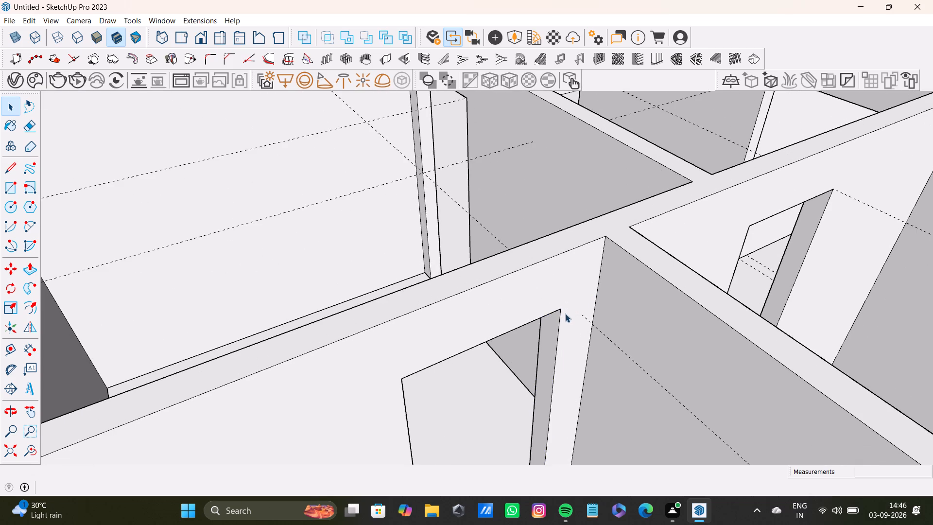
# Place a 9" guide across the rear end wall's top from the small corner room's outer inside corner.
pyautogui.scroll(-14, 565, 312)
pyautogui.moveTo(551, 363); pyautogui.dragTo(857, 342, button='middle')
pyautogui.scroll(2, 679, 221)
pyautogui.moveTo(692, 205); pyautogui.dragTo(537, 270, button='middle')
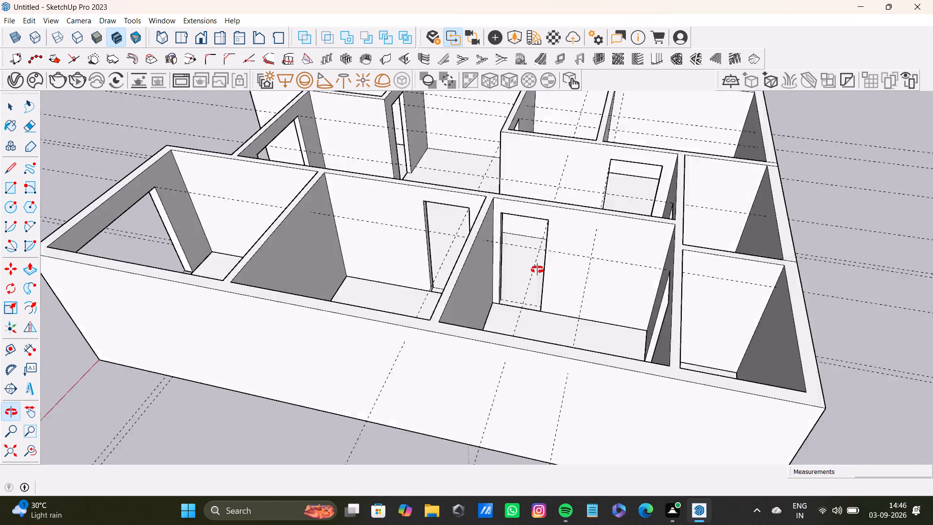
pyautogui.moveTo(537, 270); pyautogui.dragTo(536, 271, button='middle')
pyautogui.moveTo(618, 280); pyautogui.dragTo(312, 281, button='middle')
pyautogui.scroll(-3, 387, 321)
pyautogui.keyDown('shift'); pyautogui.moveTo(382, 341); pyautogui.dragTo(420, 206, button='middle'); pyautogui.keyUp('shift')
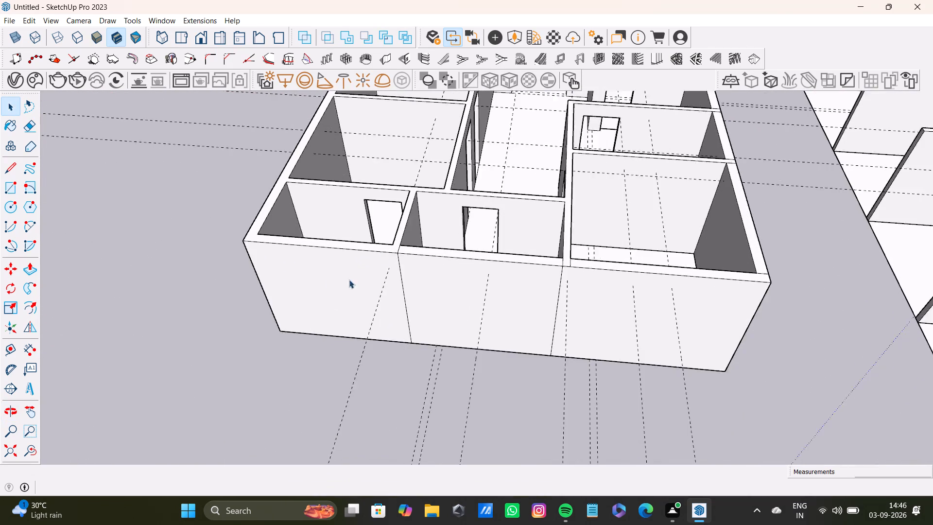
pyautogui.scroll(4, 344, 280)
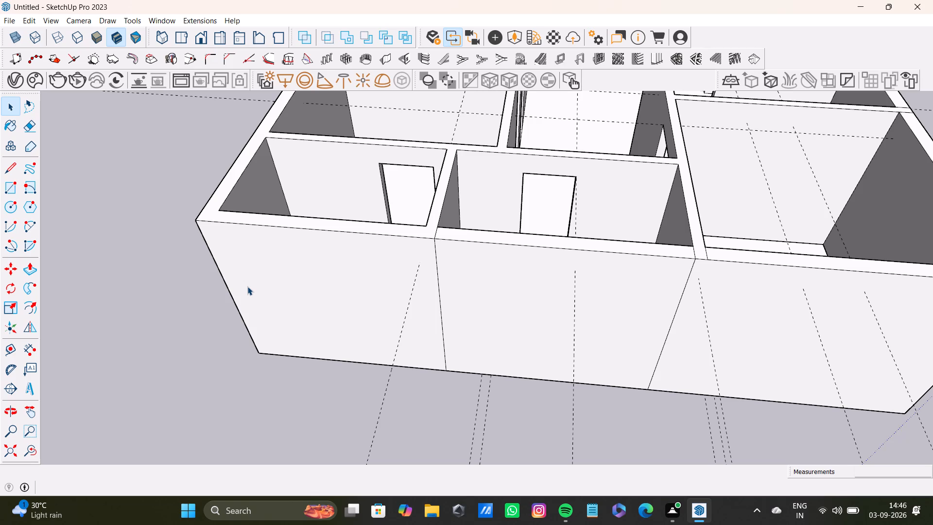
pyautogui.click(247, 286)
pyautogui.press('t')
pyautogui.scroll(7, 237, 207)
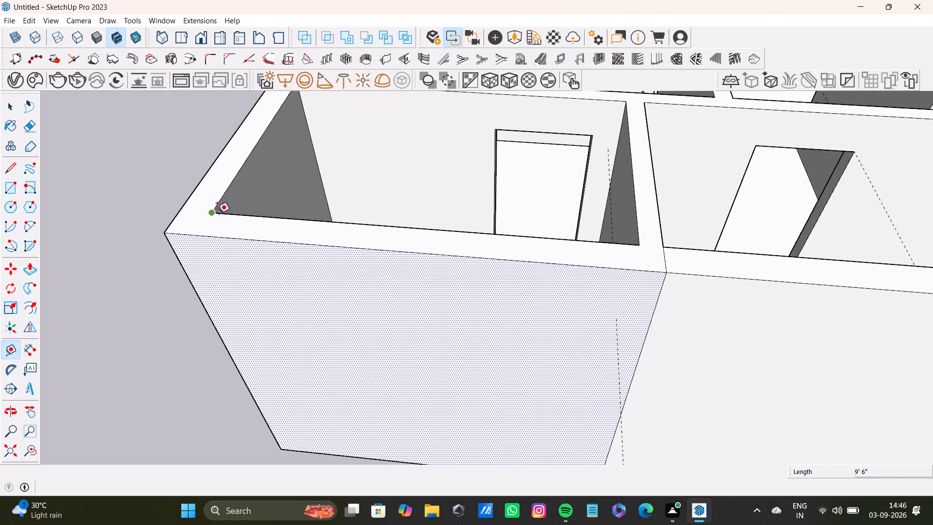
pyautogui.click(211, 210)
pyautogui.click(198, 237)
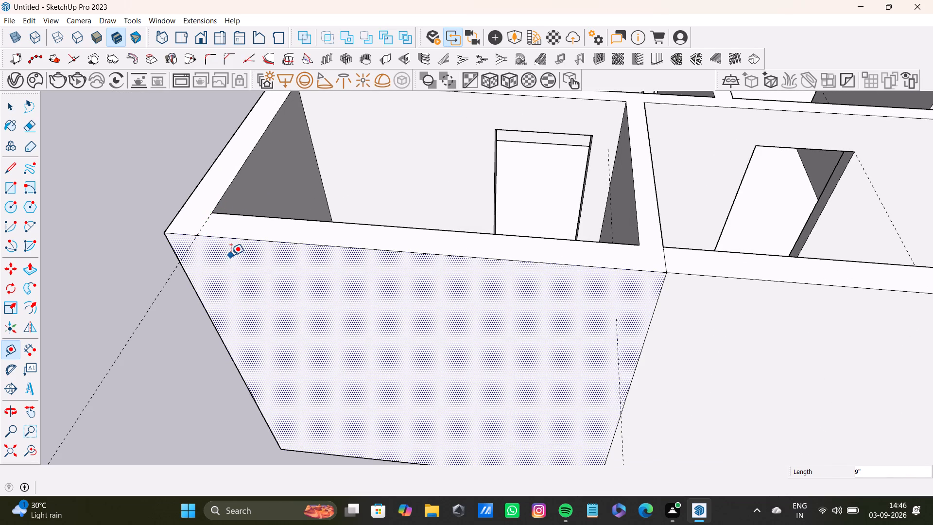
# Draw a line along the guide across the rear end wall's top, from the small corner room's inside corner to the outer edge.
pyautogui.press('l')
pyautogui.click(212, 213)
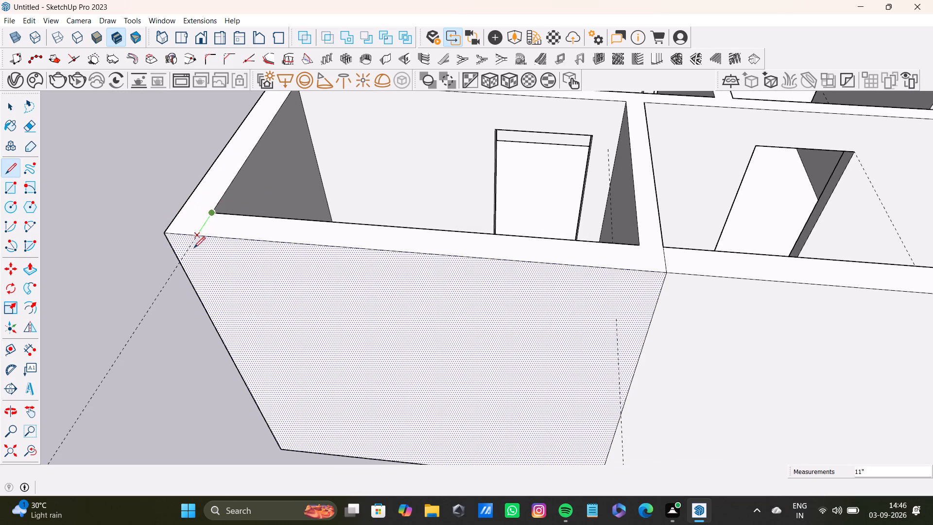
pyautogui.click(195, 239)
# Draw a full-height vertical line down the rear end wall's outer face from the wall-top line at the small corner room's outer corner.
pyautogui.scroll(-3, 238, 323)
pyautogui.moveTo(244, 336); pyautogui.dragTo(226, 229, button='middle')
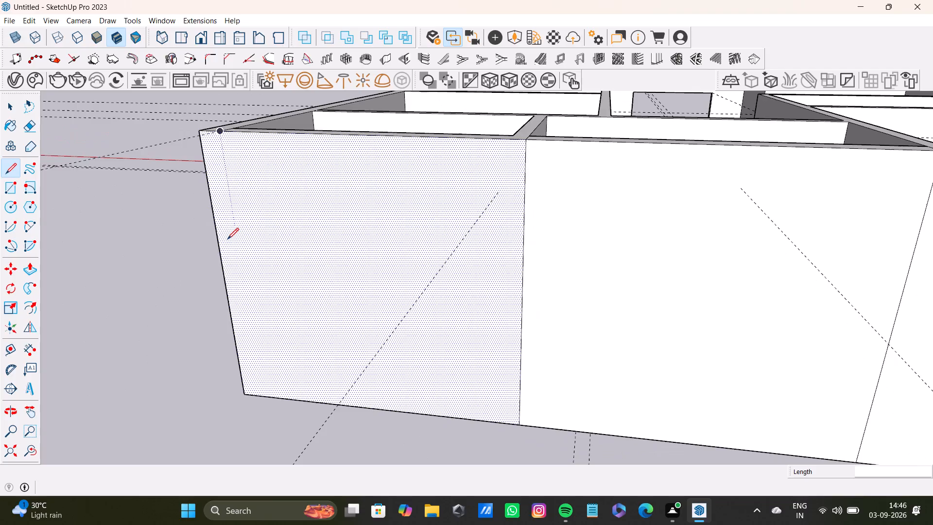
pyautogui.press('l')
pyautogui.click(219, 131)
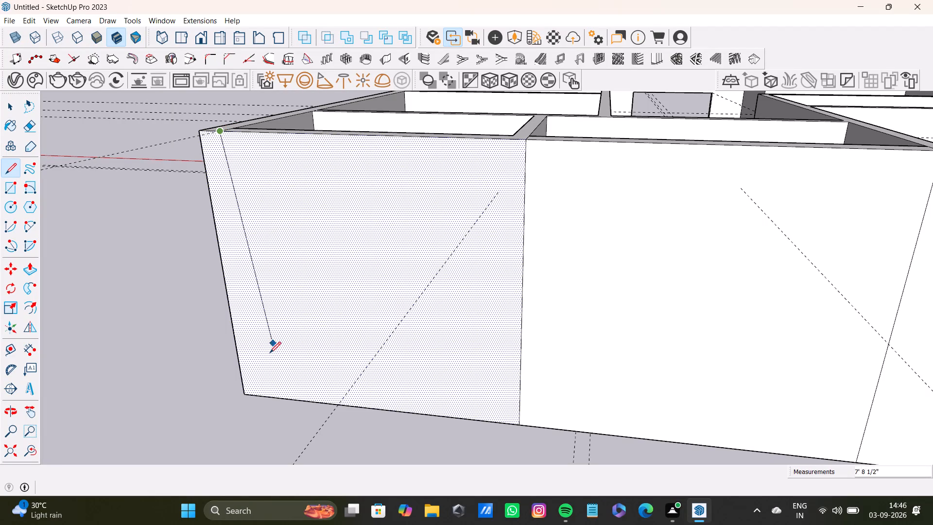
pyautogui.click(261, 394)
pyautogui.scroll(-9, 253, 367)
pyautogui.press('space')
# Place a horizontal guide 2' below the top edge of the small corner room's rear wall face.
pyautogui.moveTo(324, 315); pyautogui.dragTo(411, 348, button='middle')
pyautogui.scroll(7, 413, 335)
pyautogui.moveTo(441, 348); pyautogui.dragTo(477, 391, button='middle')
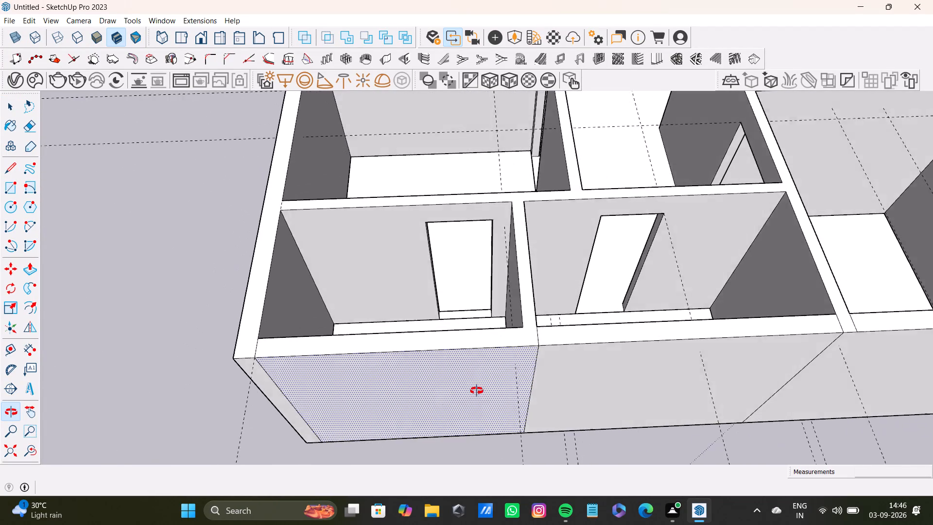
pyautogui.moveTo(477, 391); pyautogui.dragTo(420, 214, button='middle')
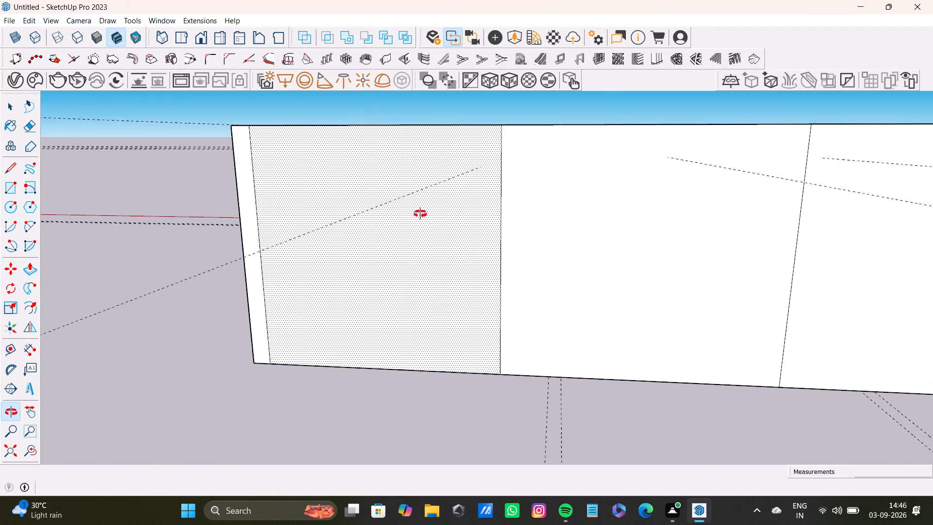
pyautogui.moveTo(420, 214); pyautogui.dragTo(355, 273, button='middle')
pyautogui.moveTo(356, 274); pyautogui.dragTo(315, 261, button='middle')
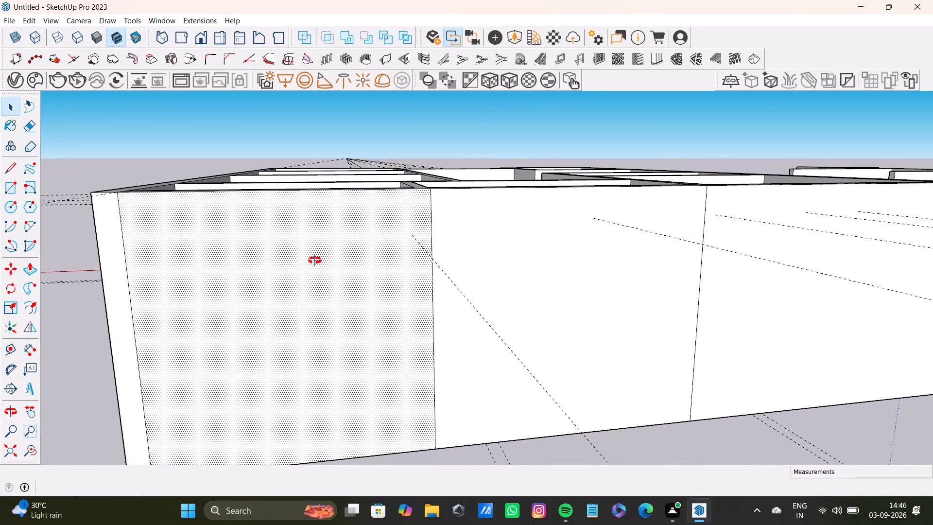
pyautogui.moveTo(315, 261); pyautogui.dragTo(301, 257, button='middle')
pyautogui.press('t')
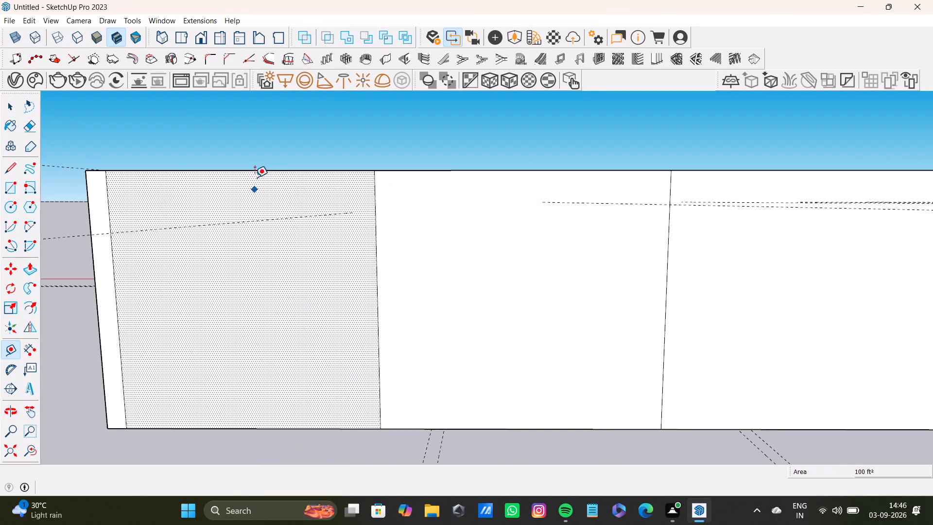
pyautogui.click(264, 169)
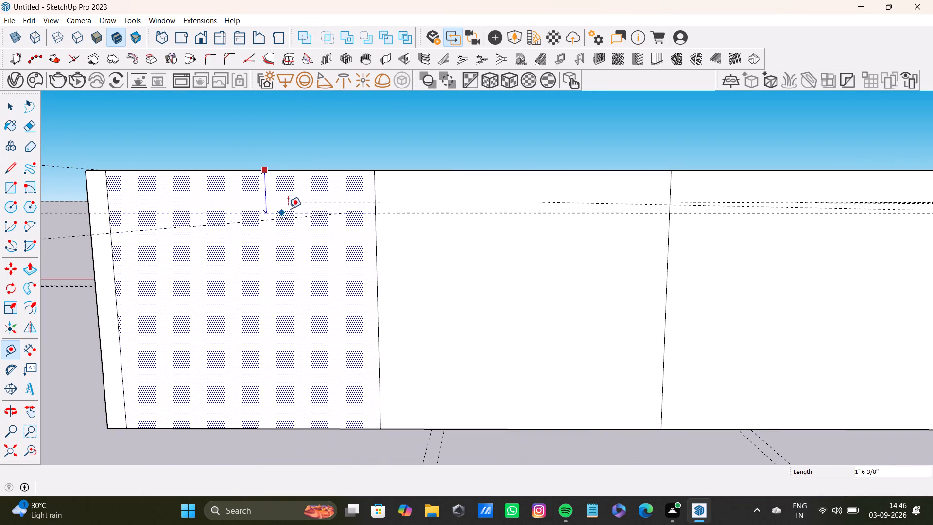
pyautogui.moveTo(227, 193); pyautogui.dragTo(227, 245, button='middle')
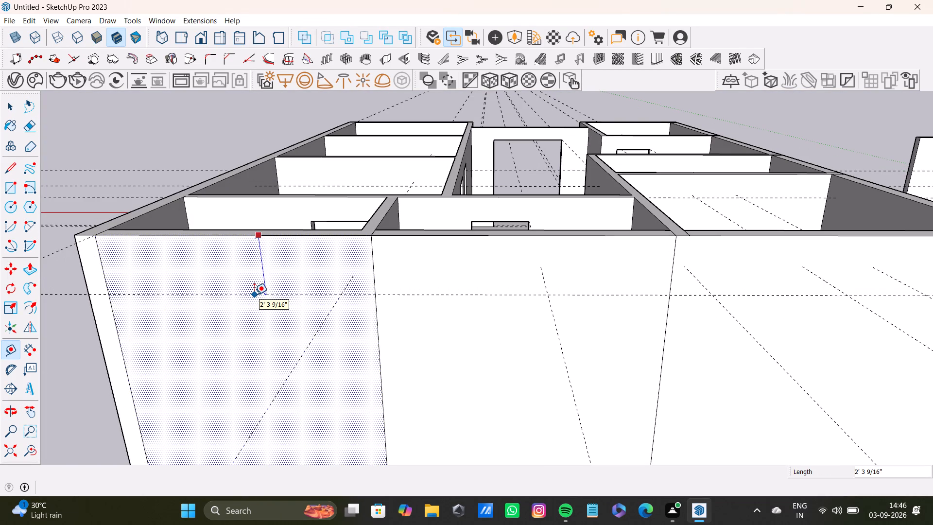
pyautogui.press('2')
pyautogui.press("'")
pyautogui.press('Return')
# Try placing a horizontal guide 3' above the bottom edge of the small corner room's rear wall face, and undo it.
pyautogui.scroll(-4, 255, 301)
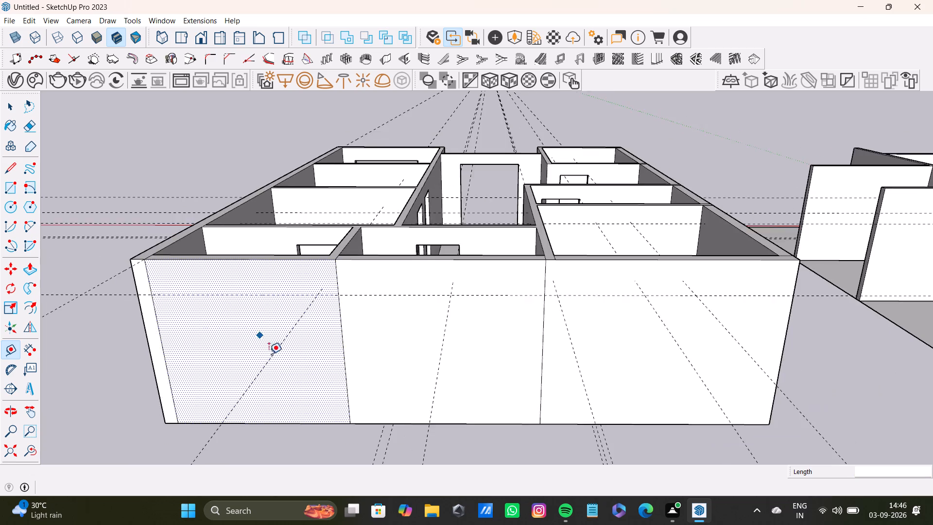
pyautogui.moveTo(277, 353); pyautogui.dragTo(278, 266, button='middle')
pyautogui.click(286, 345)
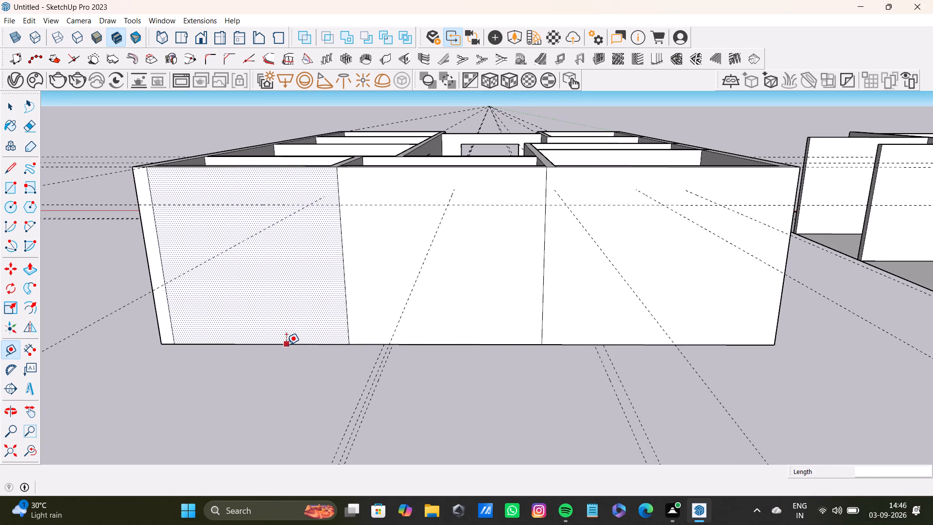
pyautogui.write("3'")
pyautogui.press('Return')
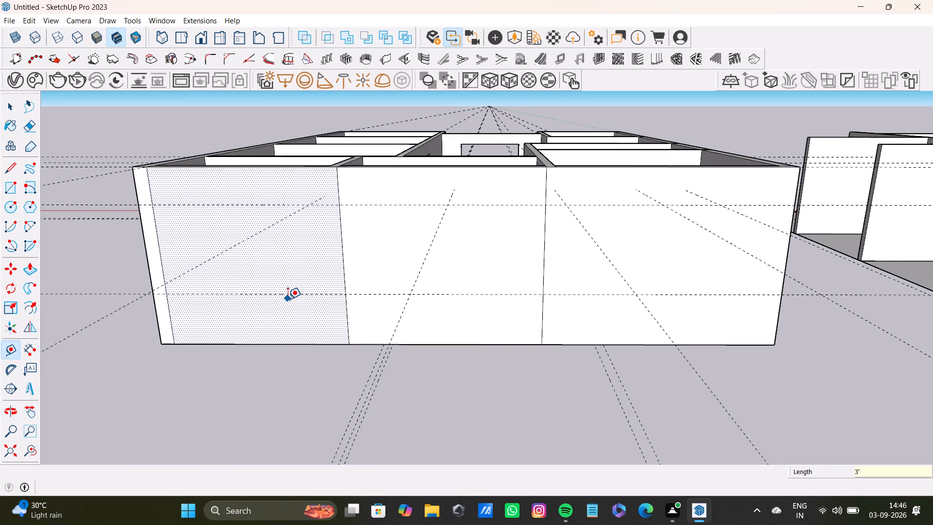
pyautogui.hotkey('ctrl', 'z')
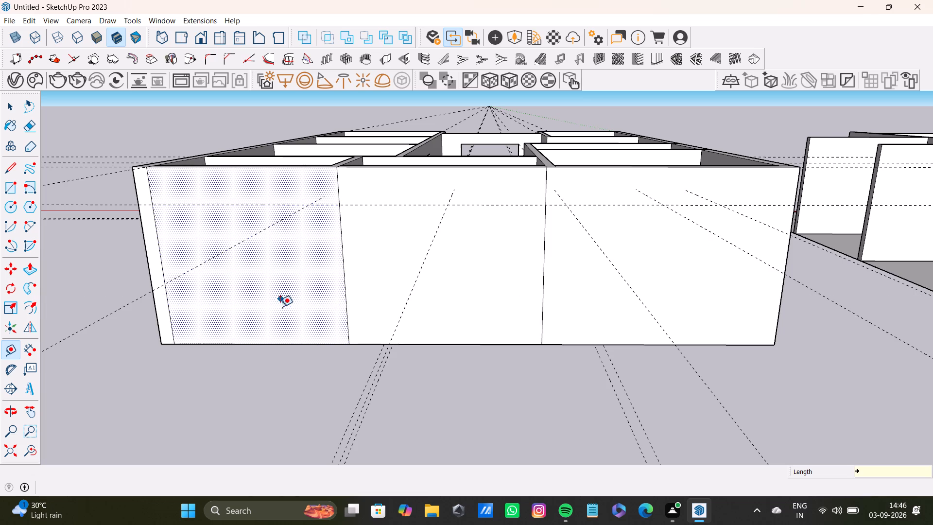
# Place a horizontal guide 4' above the bottom edge of the small corner room's rear wall face.
pyautogui.click(294, 341)
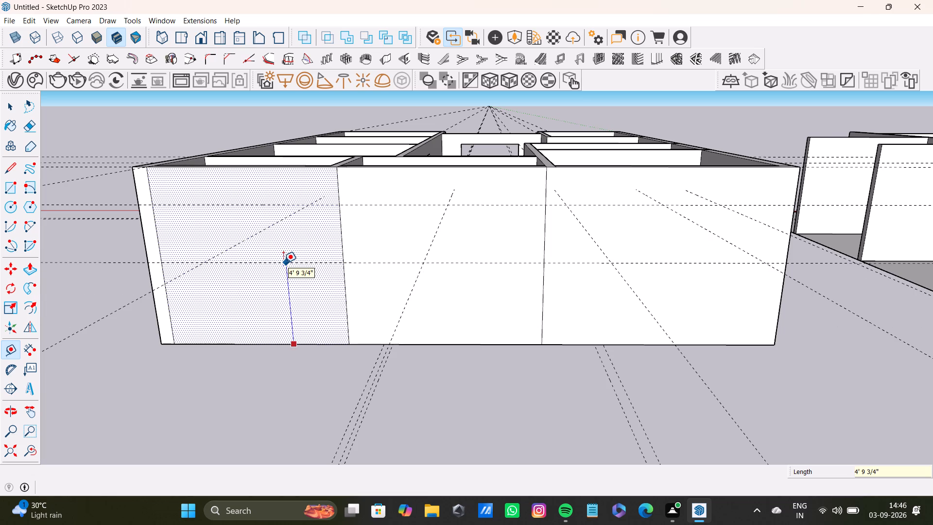
pyautogui.write("4'")
pyautogui.press('Return')
# Place another horizontal guide across the rear end wall, about 1' 11" above the guide set 4' from the bottom edge.
pyautogui.scroll(-7, 280, 276)
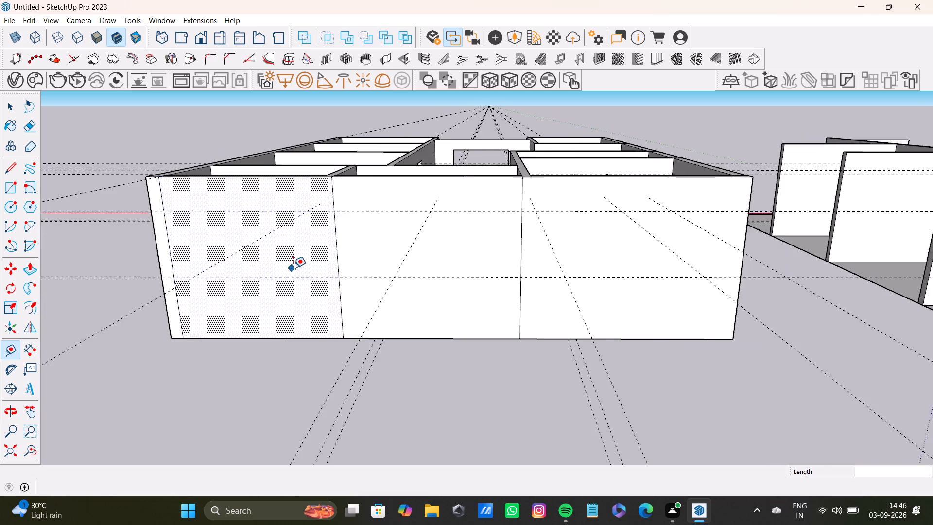
pyautogui.scroll(-2, 293, 268)
pyautogui.moveTo(329, 262); pyautogui.dragTo(360, 247, button='middle')
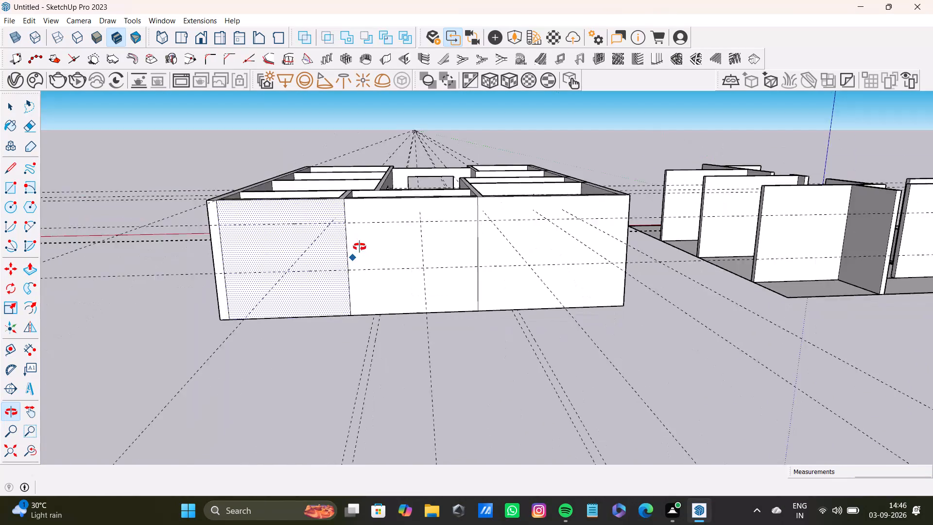
pyautogui.moveTo(360, 247); pyautogui.dragTo(304, 233, button='middle')
pyautogui.moveTo(401, 202); pyautogui.dragTo(407, 289, button='middle')
pyautogui.scroll(12, 350, 283)
pyautogui.moveTo(336, 290); pyautogui.dragTo(352, 357, button='middle')
pyautogui.moveTo(351, 350); pyautogui.dragTo(364, 245, button='middle')
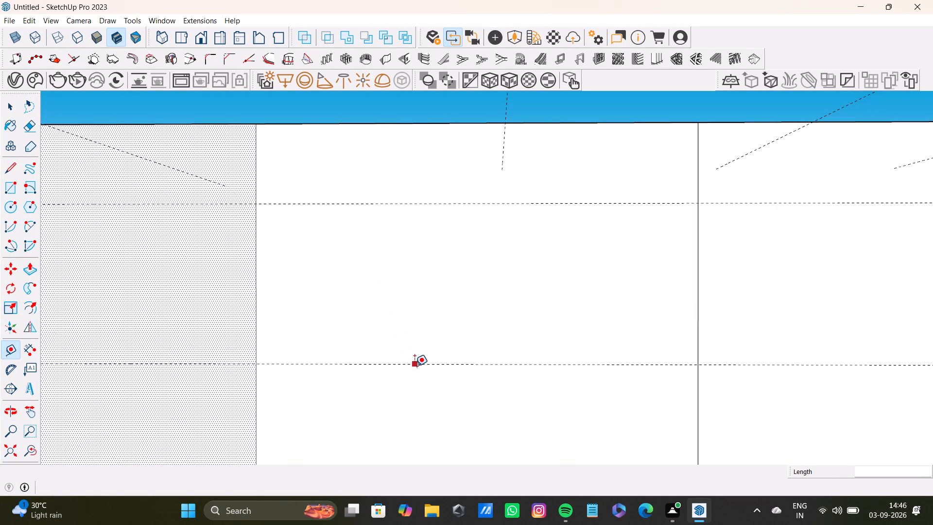
pyautogui.click(415, 367)
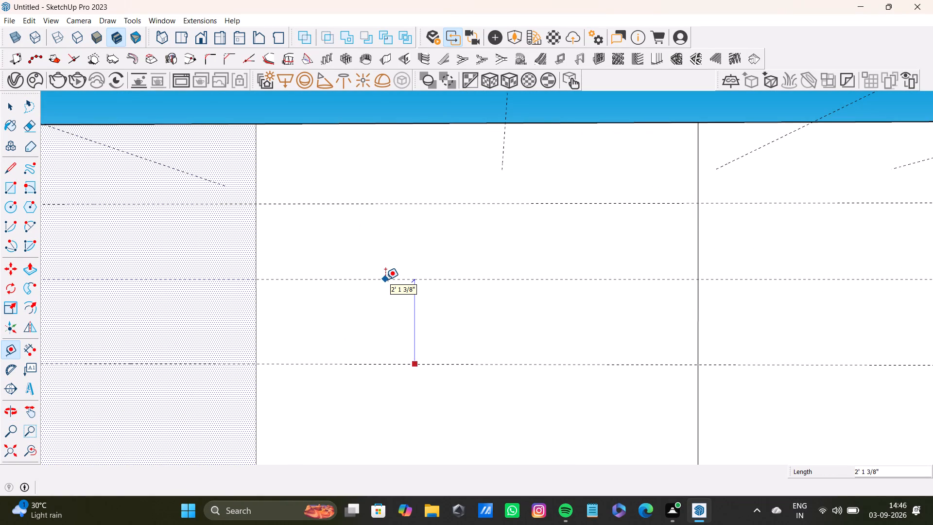
pyautogui.click(391, 288)
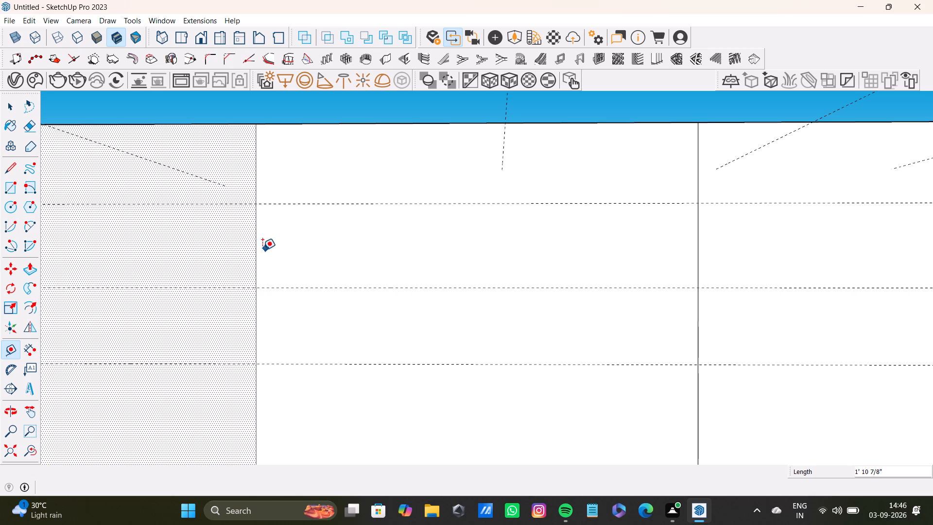
# Place two vertical guides on the rear wall's middle bay, about 3' 5" from the corner-room partition line and about 3' 11" from the opposite one.
pyautogui.moveTo(256, 255); pyautogui.dragTo(270, 255)
pyautogui.click(392, 247)
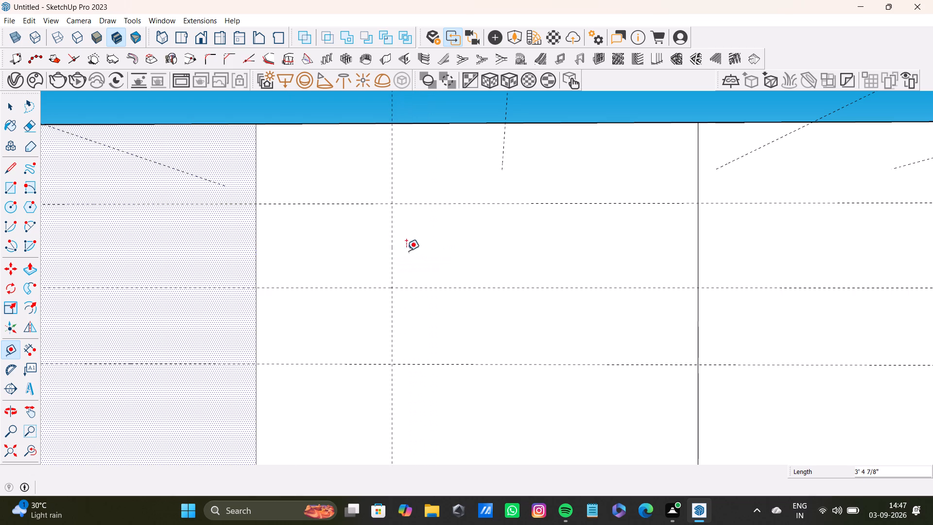
pyautogui.moveTo(416, 246); pyautogui.dragTo(400, 294, button='middle')
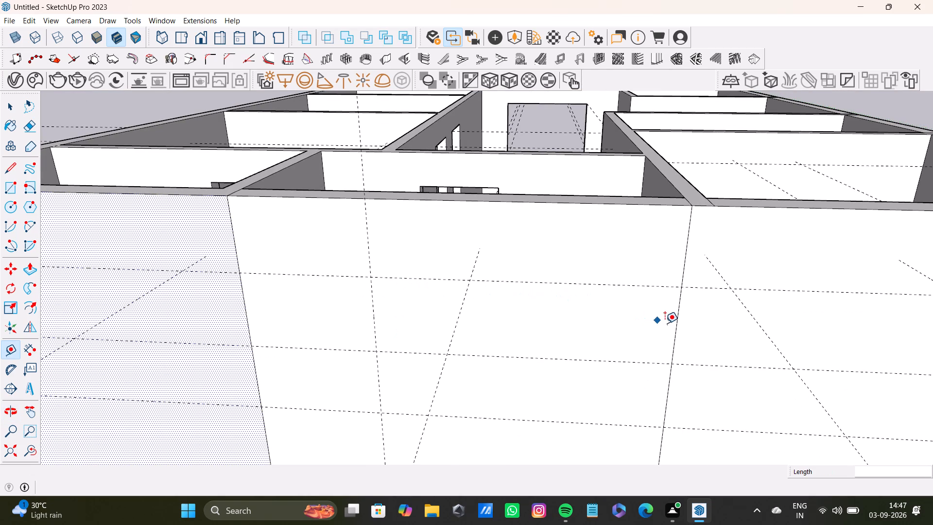
pyautogui.click(674, 330)
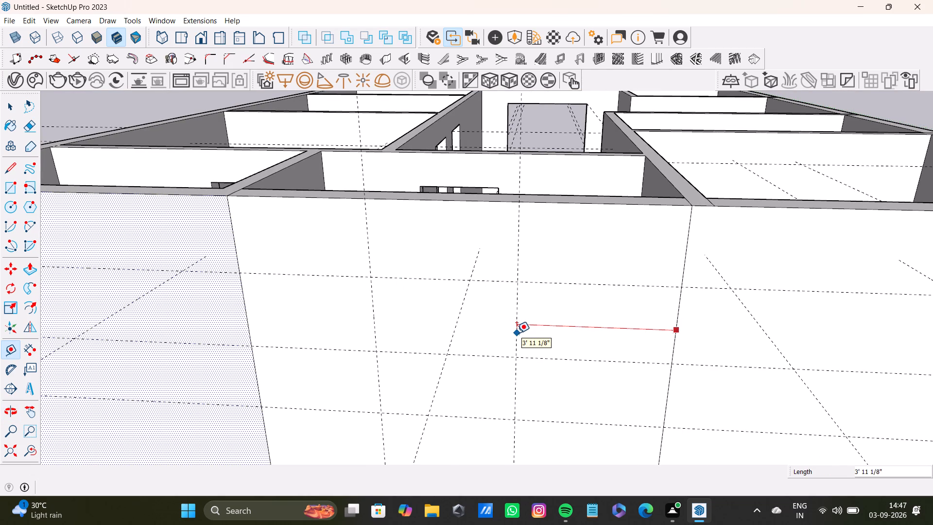
pyautogui.click(517, 333)
# Place two vertical guides on the small corner room's rear wall face, about 3' in from the outer-corner line and 2' 10" from the partition line.
pyautogui.scroll(-5, 487, 348)
pyautogui.keyDown('shift'); pyautogui.moveTo(487, 348); pyautogui.dragTo(606, 318, button='middle'); pyautogui.keyUp('shift')
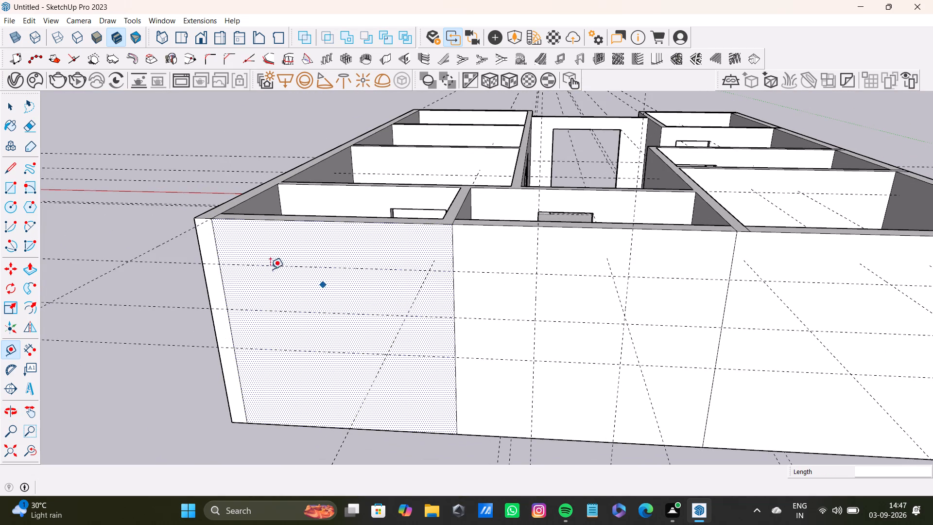
pyautogui.moveTo(223, 286); pyautogui.dragTo(229, 288)
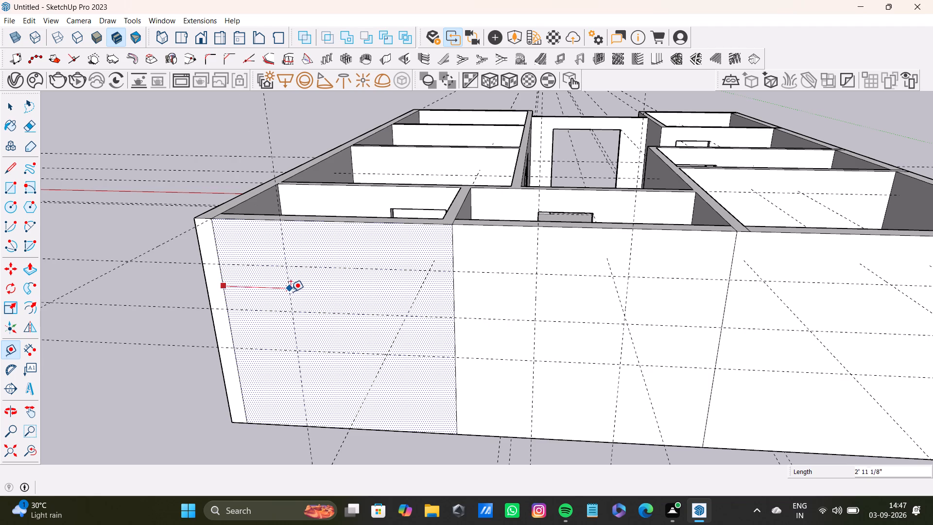
pyautogui.click(294, 290)
pyautogui.click(455, 297)
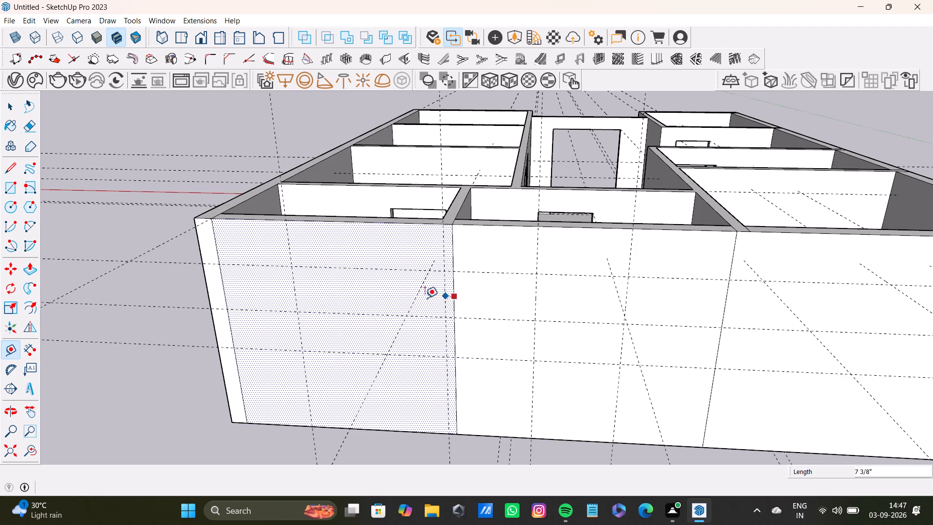
pyautogui.click(387, 299)
# Place a horizontal guide 2' below the top edge of the long side wall's outer face, facing the separate wall model.
pyautogui.scroll(-9, 367, 286)
pyautogui.keyDown('shift'); pyautogui.moveTo(449, 297); pyautogui.dragTo(351, 327, button='middle'); pyautogui.keyUp('shift')
pyautogui.scroll(2, 467, 325)
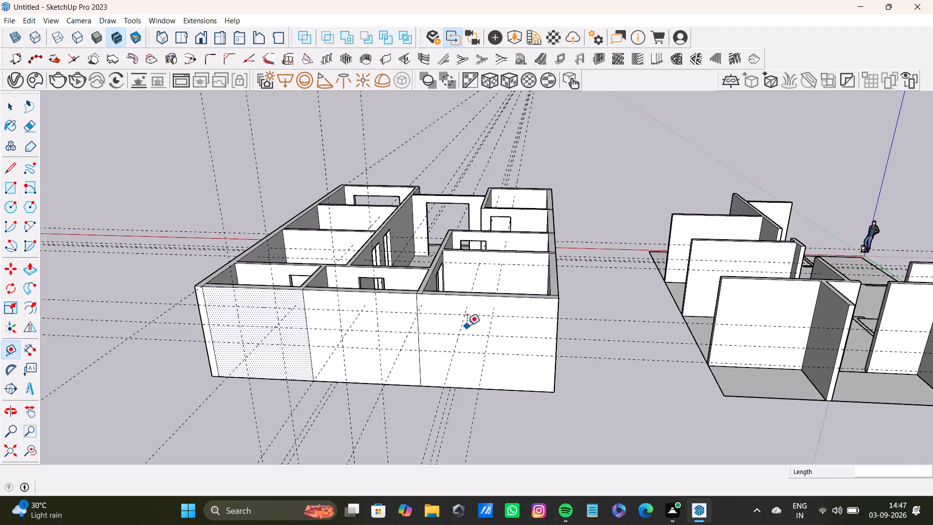
pyautogui.scroll(5, 467, 325)
pyautogui.moveTo(470, 324); pyautogui.dragTo(138, 316, button='middle')
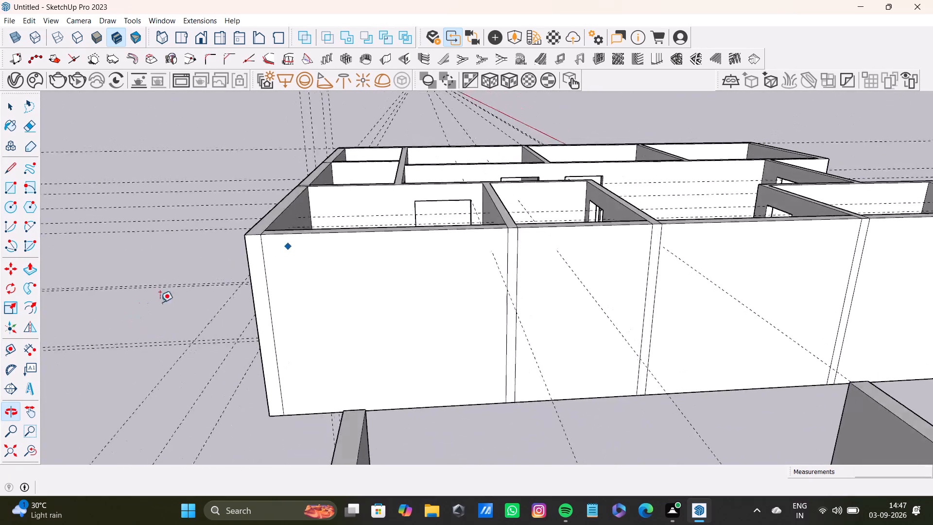
pyautogui.scroll(3, 321, 262)
pyautogui.moveTo(378, 270); pyautogui.dragTo(344, 261, button='middle')
pyautogui.click(366, 204)
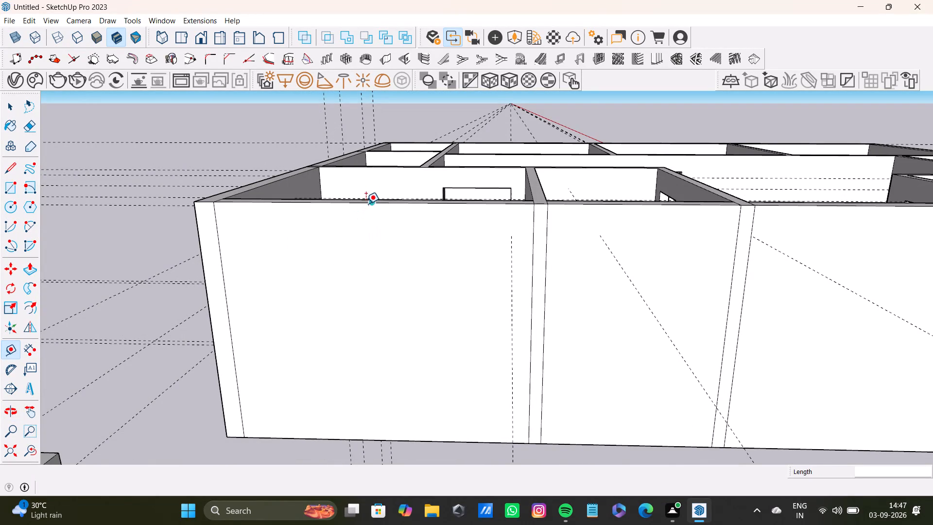
pyautogui.write("2'")
pyautogui.press('Return')
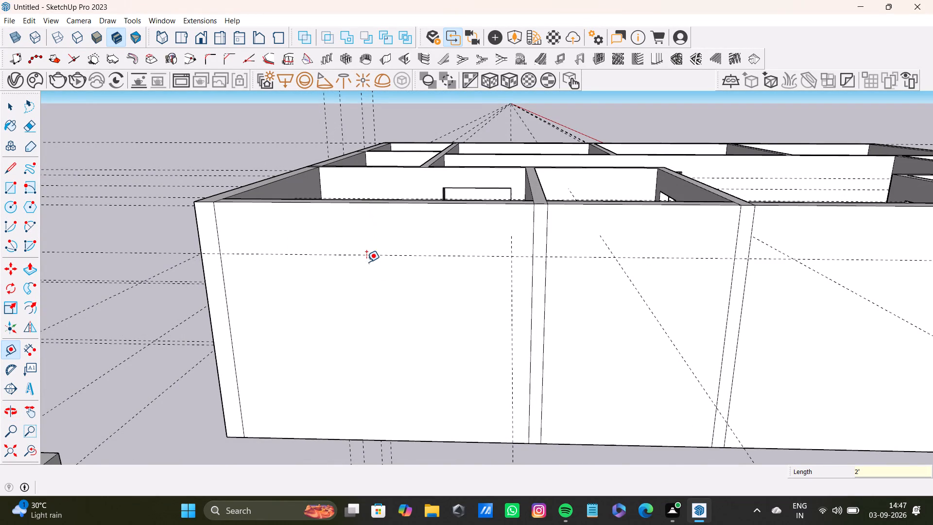
# Place a horizontal guide 3'5" above the bottom edge of the long side wall's outer face.
pyautogui.scroll(-3, 344, 358)
pyautogui.moveTo(365, 359); pyautogui.dragTo(374, 393, button='middle')
pyautogui.moveTo(372, 384); pyautogui.dragTo(371, 335, button='middle')
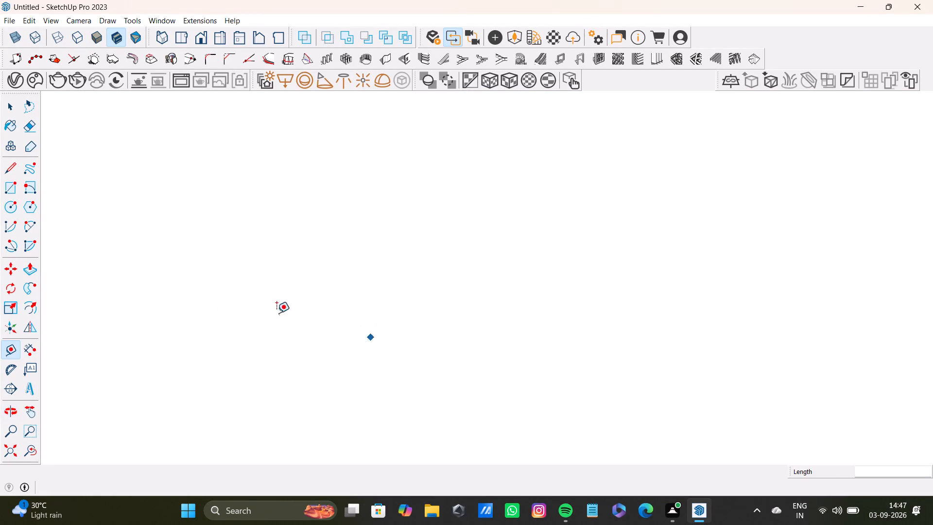
pyautogui.click(32, 458)
pyautogui.moveTo(403, 308); pyautogui.dragTo(397, 366, button='middle')
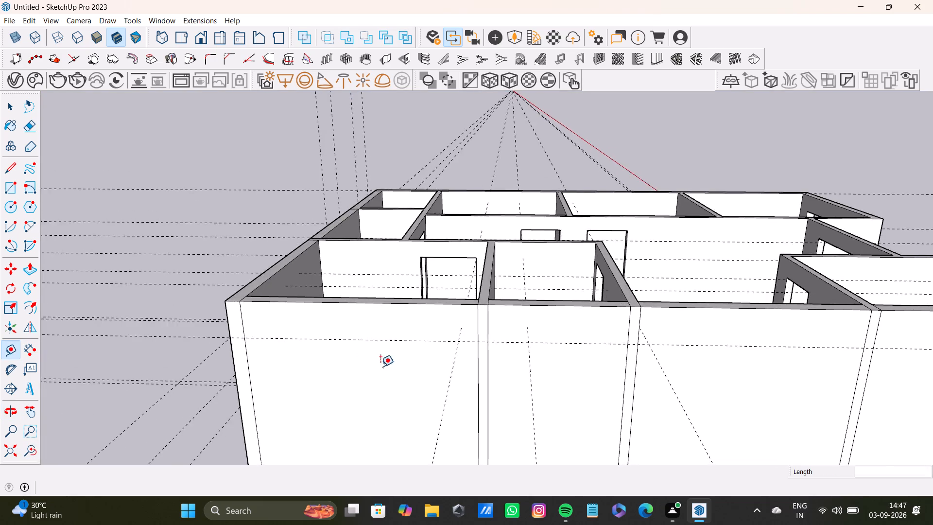
pyautogui.moveTo(380, 367); pyautogui.dragTo(381, 355, button='middle')
pyautogui.scroll(3, 378, 359)
pyautogui.keyDown('shift'); pyautogui.moveTo(377, 359); pyautogui.dragTo(378, 216, button='middle'); pyautogui.keyUp('shift')
pyautogui.click(307, 367)
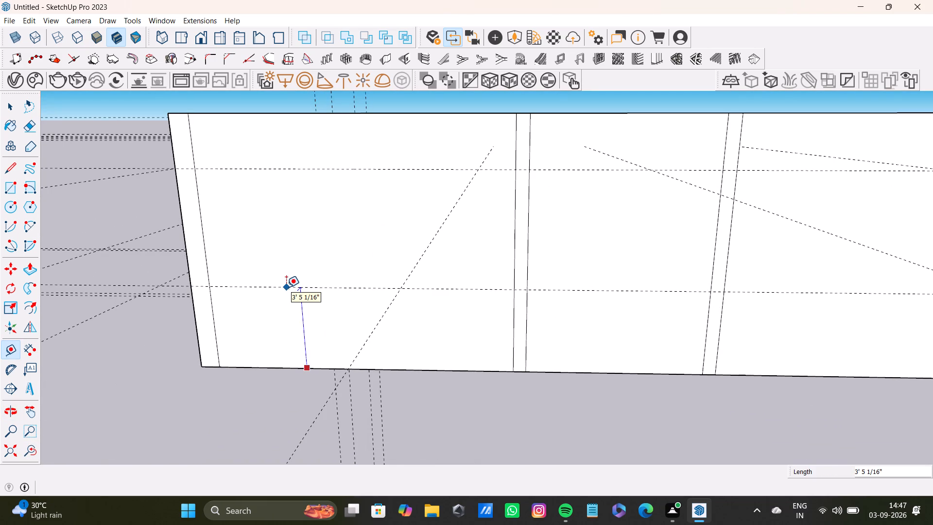
pyautogui.write('3\'5"')
pyautogui.press('Return')
# Place two vertical guides on the long wall's first bay, about 3' 2" from the corner line and about 3' 7" from the partition line.
pyautogui.scroll(-5, 276, 239)
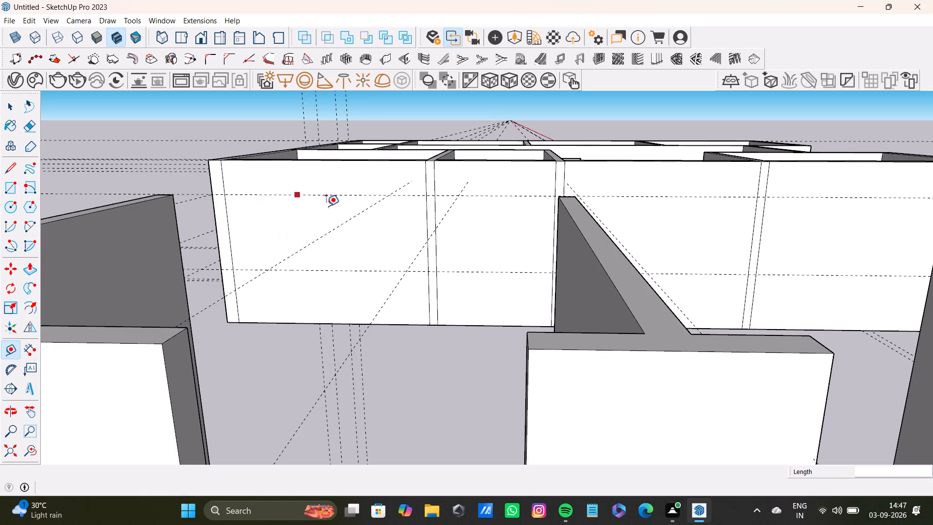
pyautogui.moveTo(337, 200); pyautogui.dragTo(330, 259, button='middle')
pyautogui.scroll(4, 312, 263)
pyautogui.moveTo(319, 258); pyautogui.dragTo(311, 376, button='middle')
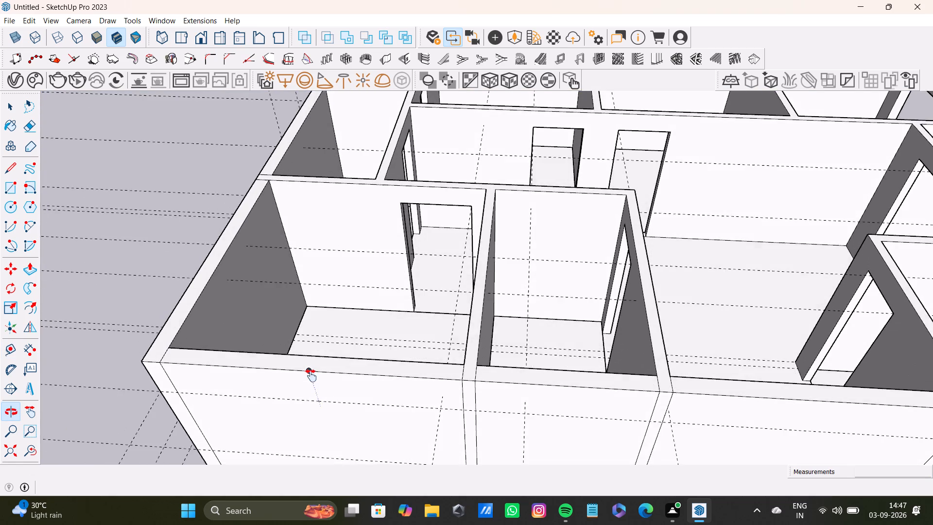
pyautogui.moveTo(311, 376); pyautogui.dragTo(332, 308, button='middle')
pyautogui.moveTo(350, 318); pyautogui.dragTo(390, 283, button='middle')
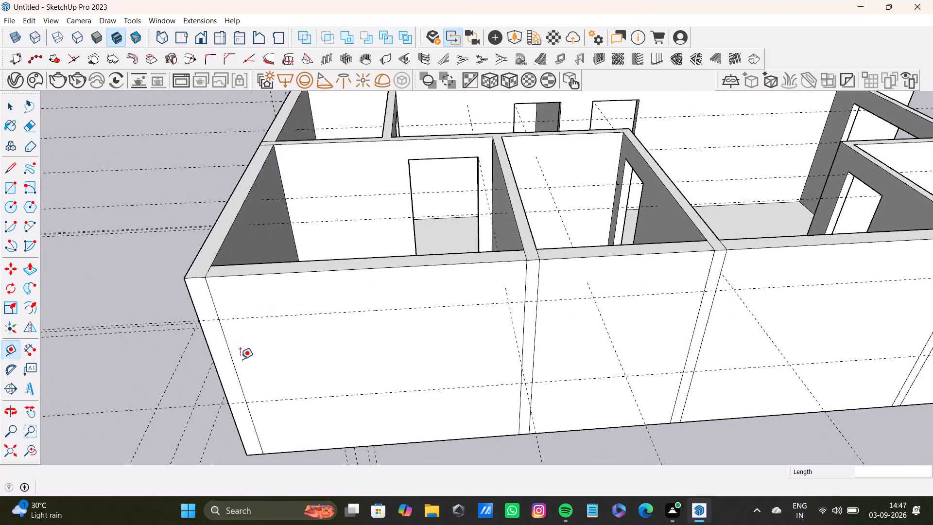
pyautogui.click(233, 363)
pyautogui.click(308, 345)
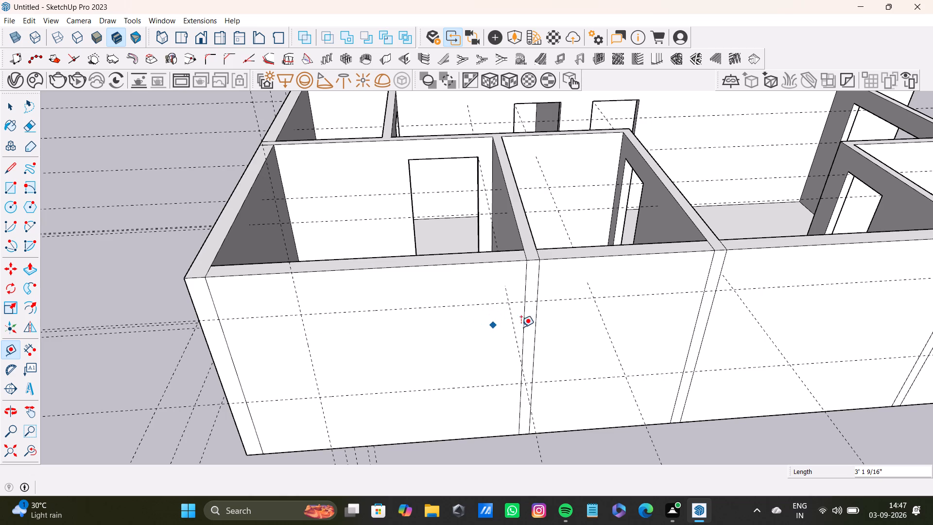
pyautogui.click(523, 332)
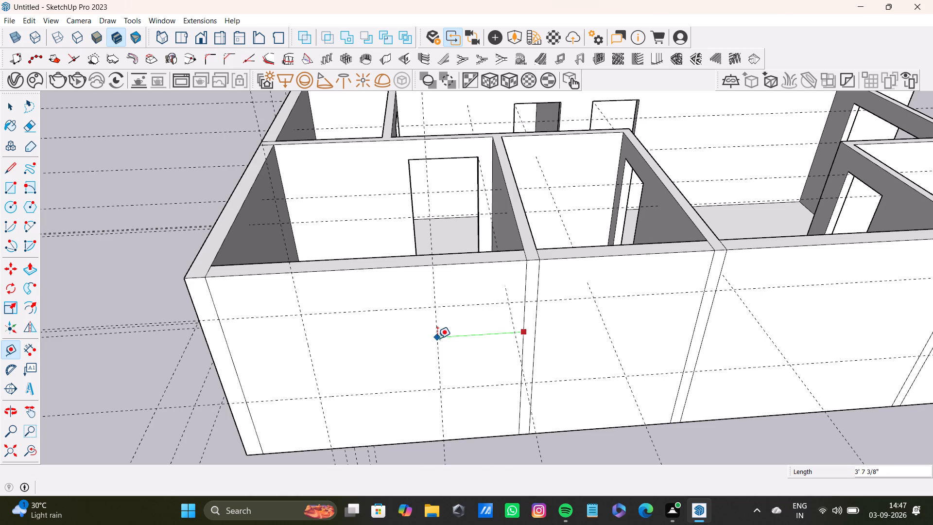
pyautogui.click(439, 337)
# Place two vertical guides on the long wall's narrow second bay, about 1' 8" from its first partition line and 2' 1" from its second.
pyautogui.scroll(-3, 467, 342)
pyautogui.keyDown('shift'); pyautogui.moveTo(460, 338); pyautogui.dragTo(338, 342, button='middle'); pyautogui.keyUp('shift')
pyautogui.scroll(4, 400, 323)
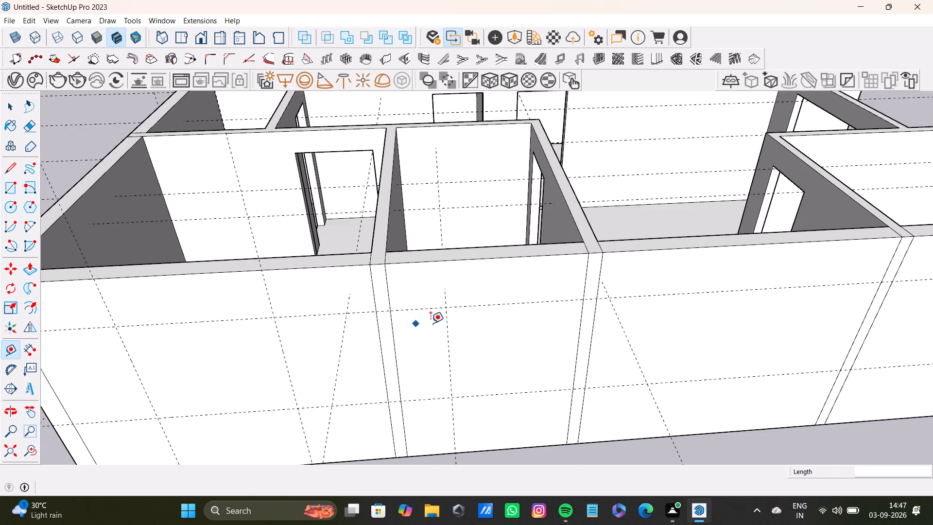
pyautogui.moveTo(431, 321); pyautogui.dragTo(389, 275, button='middle')
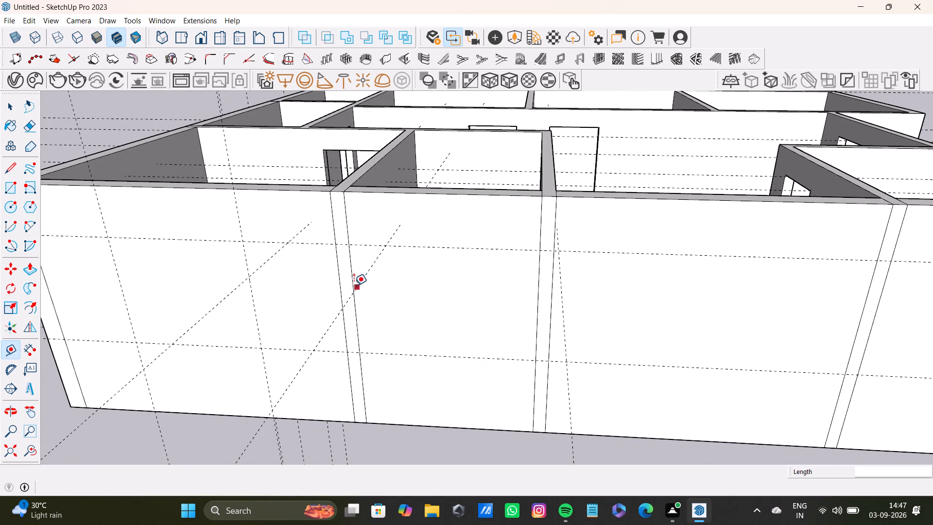
pyautogui.click(351, 285)
pyautogui.click(396, 290)
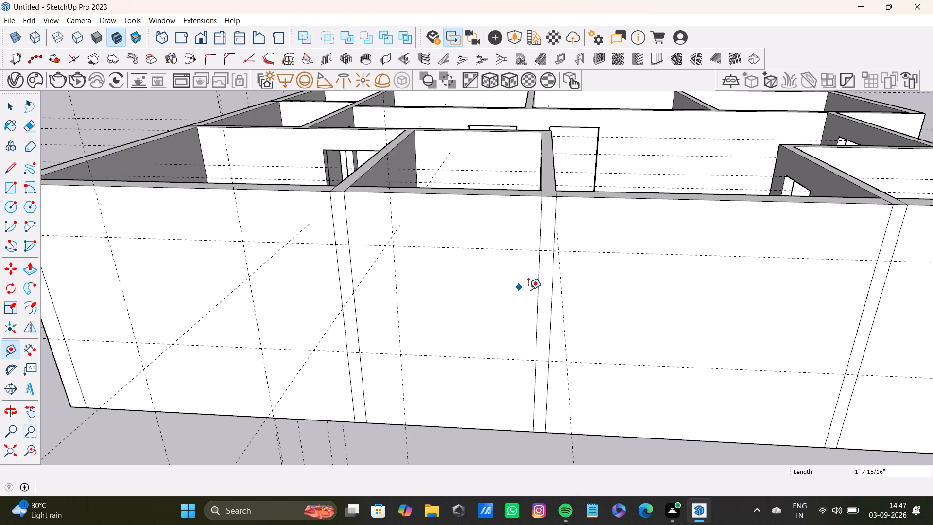
pyautogui.click(537, 302)
pyautogui.click(483, 305)
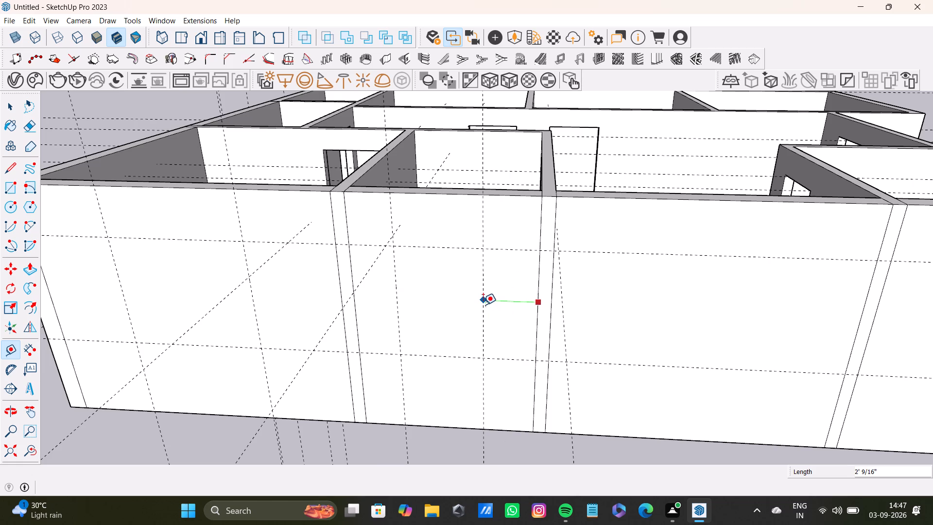
# Place four vertical guides on the long wall's third bay: one about 1' 10" inside each partition line, plus an inner guide offset from each.
pyautogui.scroll(-4, 455, 318)
pyautogui.moveTo(479, 315); pyautogui.dragTo(330, 308, button='middle')
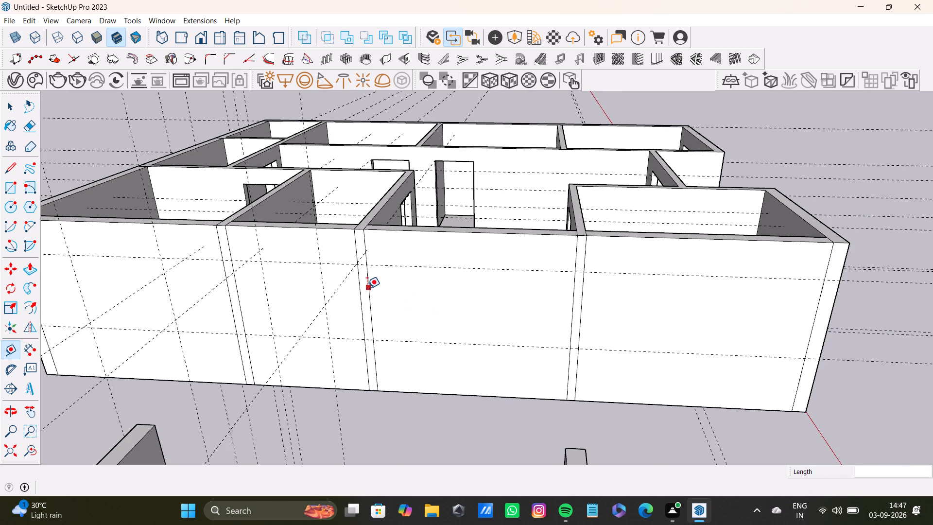
pyautogui.moveTo(367, 288); pyautogui.dragTo(371, 288)
pyautogui.click(402, 290)
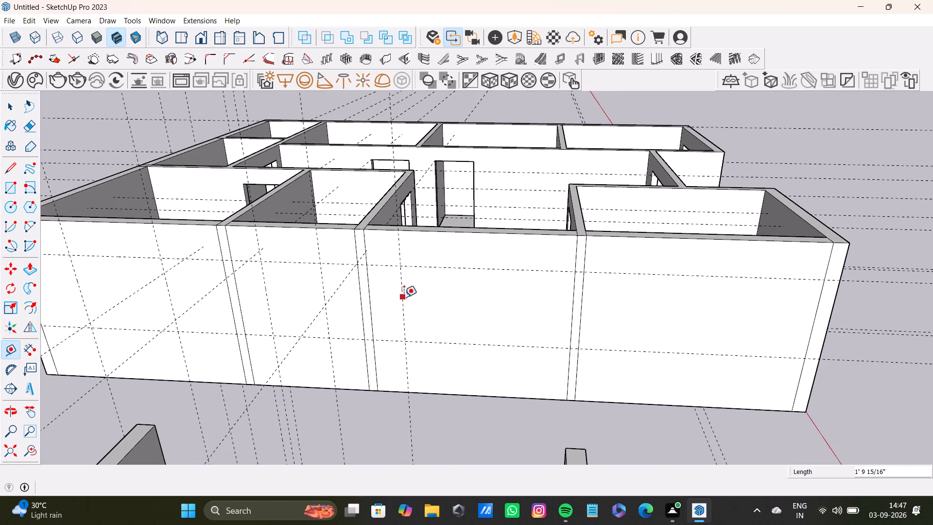
pyautogui.click(403, 297)
pyautogui.click(451, 297)
pyautogui.click(572, 301)
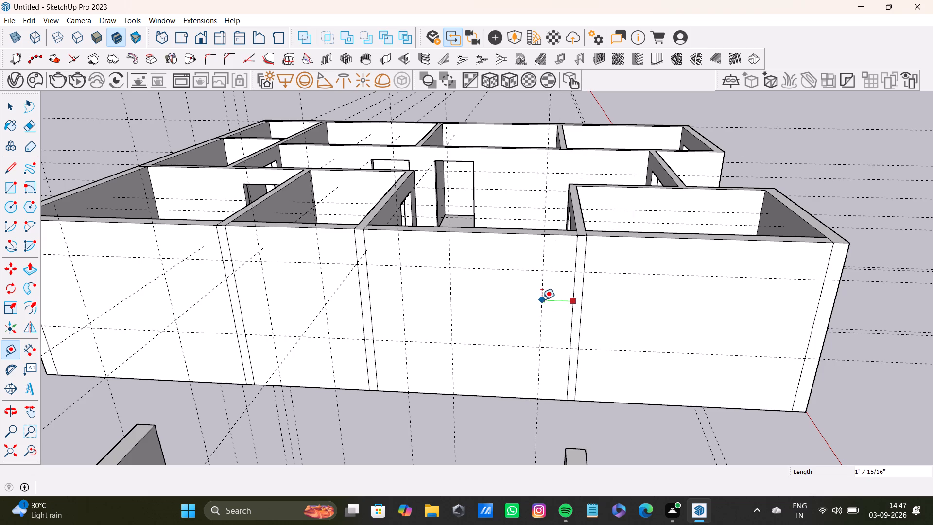
pyautogui.click(538, 299)
pyautogui.click(538, 301)
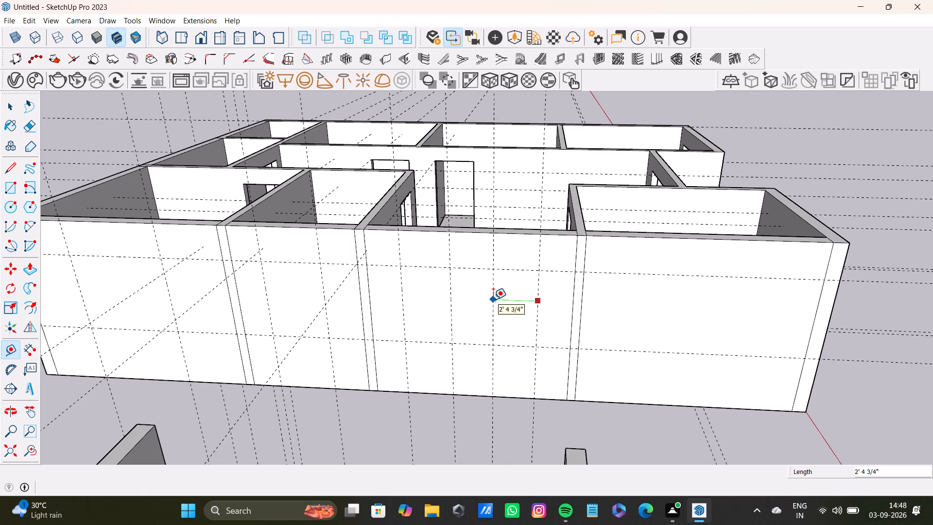
pyautogui.click(493, 299)
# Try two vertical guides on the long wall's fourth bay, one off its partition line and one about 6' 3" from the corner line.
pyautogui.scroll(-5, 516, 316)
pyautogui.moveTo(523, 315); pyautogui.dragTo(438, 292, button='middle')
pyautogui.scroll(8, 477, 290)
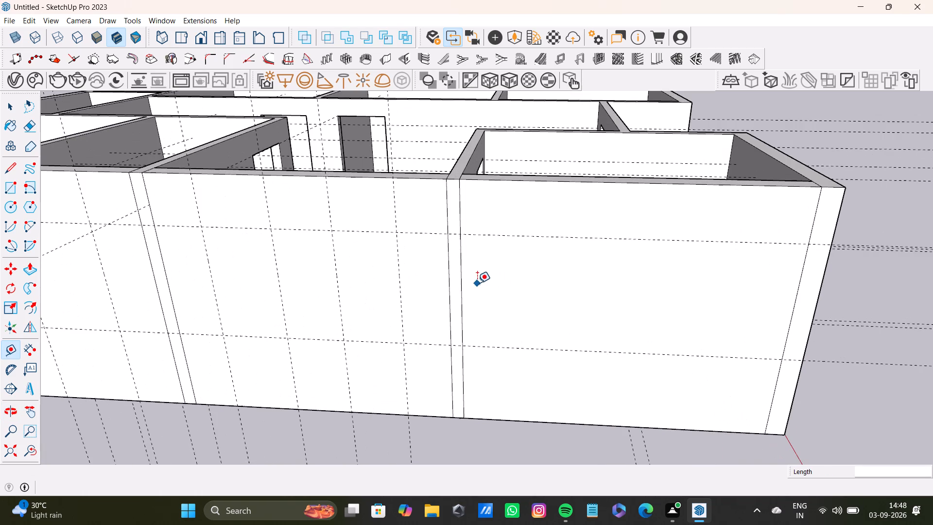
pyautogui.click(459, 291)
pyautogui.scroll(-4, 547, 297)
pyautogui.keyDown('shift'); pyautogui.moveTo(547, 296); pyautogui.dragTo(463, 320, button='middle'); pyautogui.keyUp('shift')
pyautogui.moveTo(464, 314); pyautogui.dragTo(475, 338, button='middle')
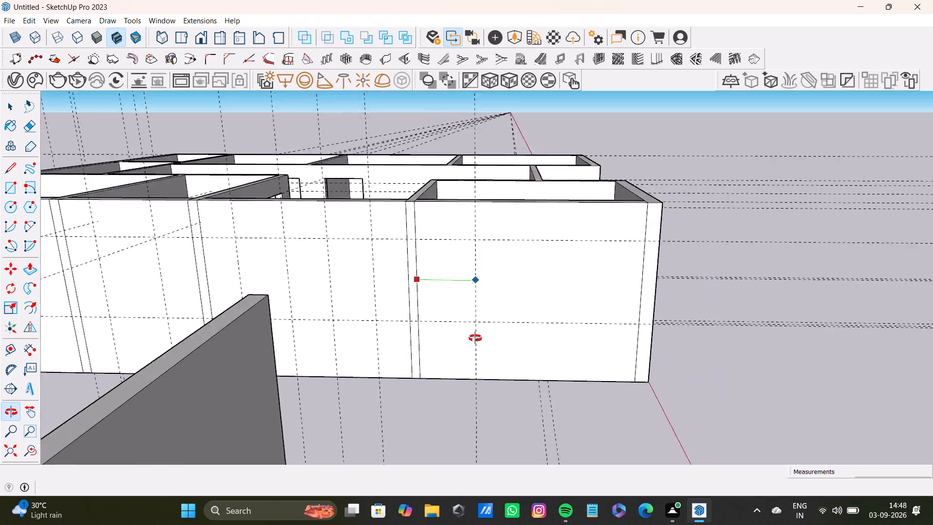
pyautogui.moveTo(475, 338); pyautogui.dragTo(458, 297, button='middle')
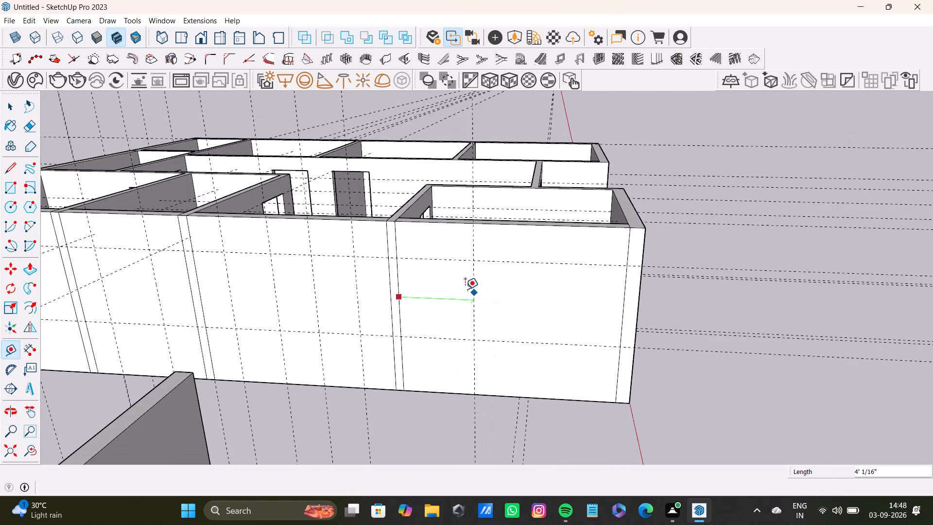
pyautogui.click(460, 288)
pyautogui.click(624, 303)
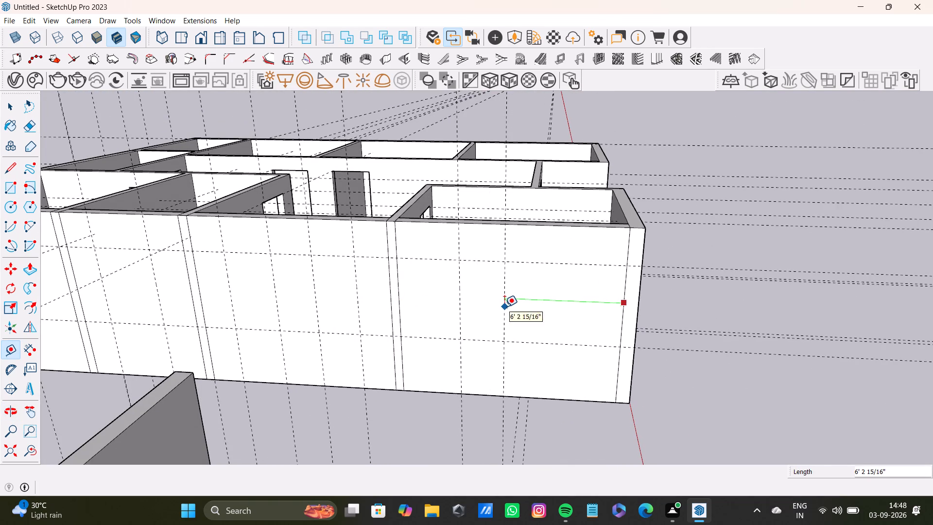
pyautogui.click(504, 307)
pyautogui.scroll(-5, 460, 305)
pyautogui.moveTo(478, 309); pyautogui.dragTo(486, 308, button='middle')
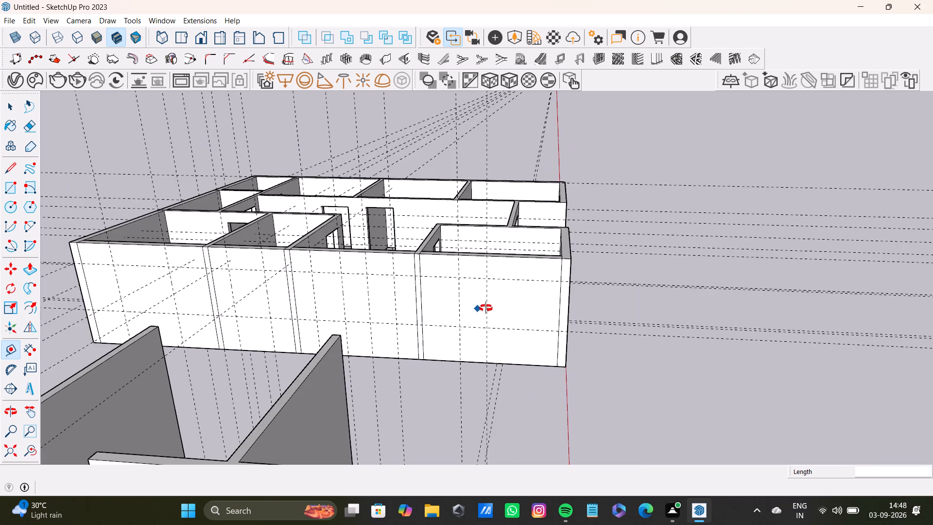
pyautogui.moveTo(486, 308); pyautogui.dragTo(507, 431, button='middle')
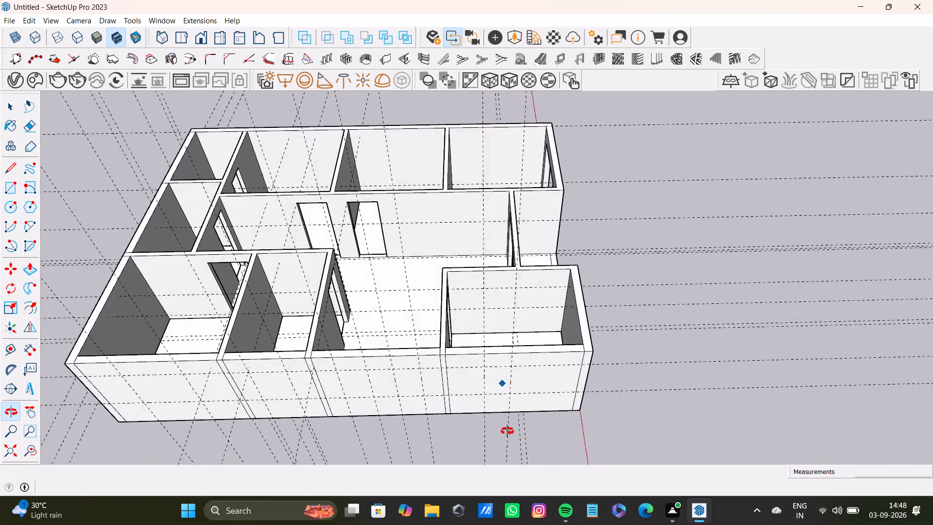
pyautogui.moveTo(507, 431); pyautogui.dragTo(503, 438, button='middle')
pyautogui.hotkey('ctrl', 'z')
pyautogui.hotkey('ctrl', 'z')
# Place two vertical guides on the long wall's fourth bay, one about 1' 2" from the partition line and one offset from the corner line.
pyautogui.scroll(4, 473, 399)
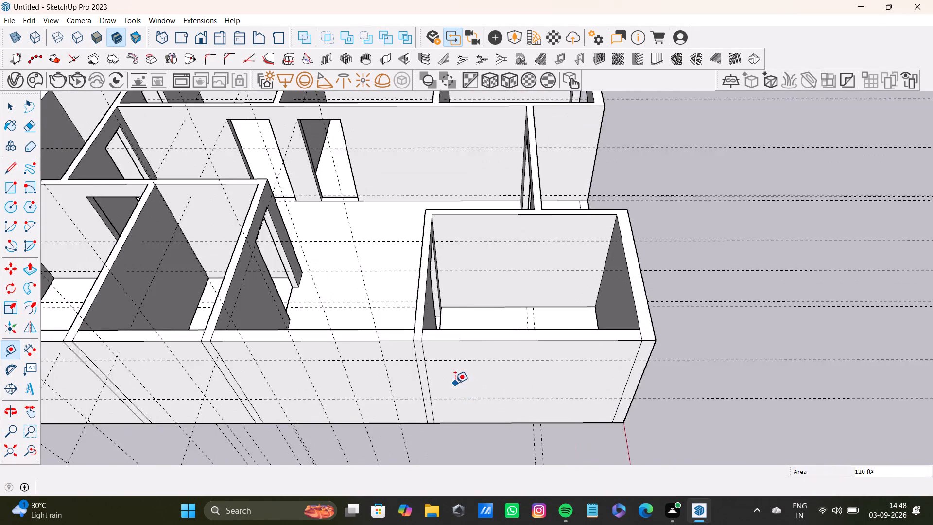
pyautogui.scroll(2, 455, 383)
pyautogui.moveTo(454, 380); pyautogui.dragTo(446, 325, button='middle')
pyautogui.click(413, 333)
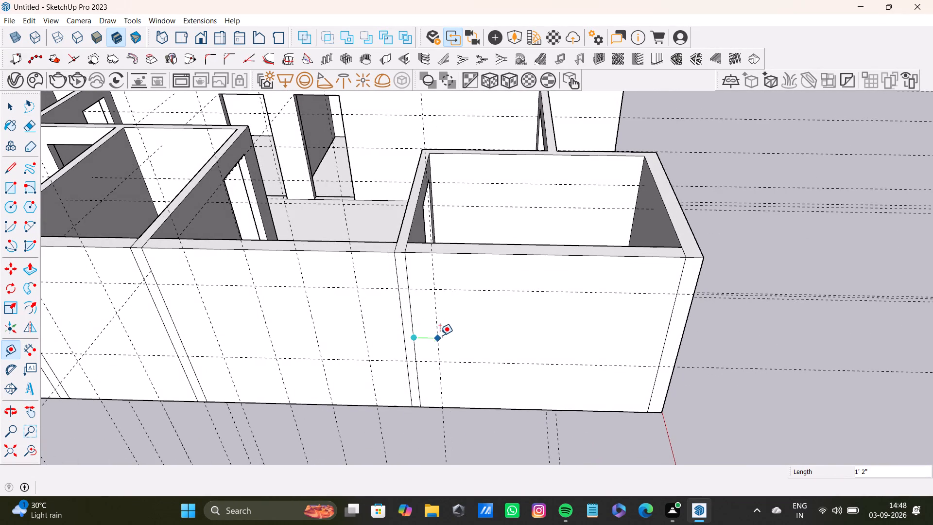
pyautogui.click(440, 335)
pyautogui.click(668, 333)
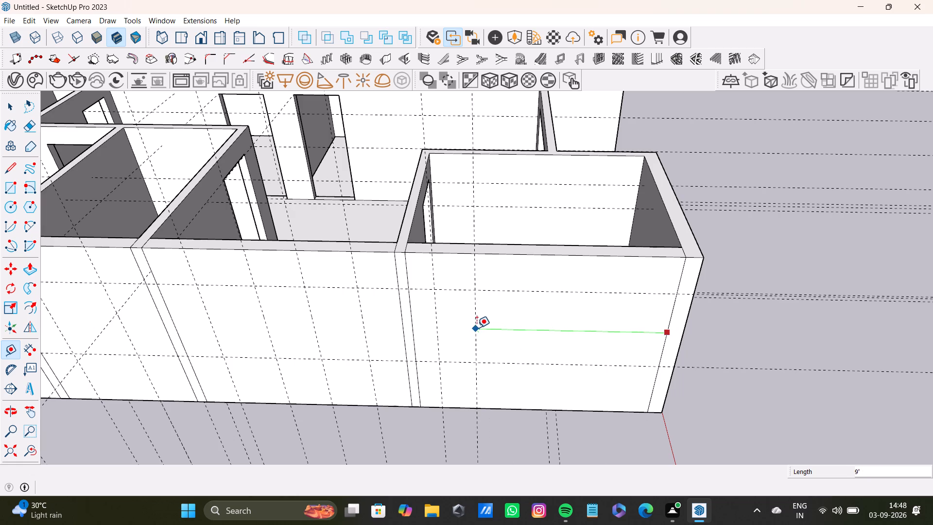
pyautogui.click(491, 330)
pyautogui.press('space')
# Draw a rectangle about 4' by 2' 1" between the upper two horizontal guides and the vertical guides on the end wall's far bay.
pyautogui.scroll(-4, 492, 328)
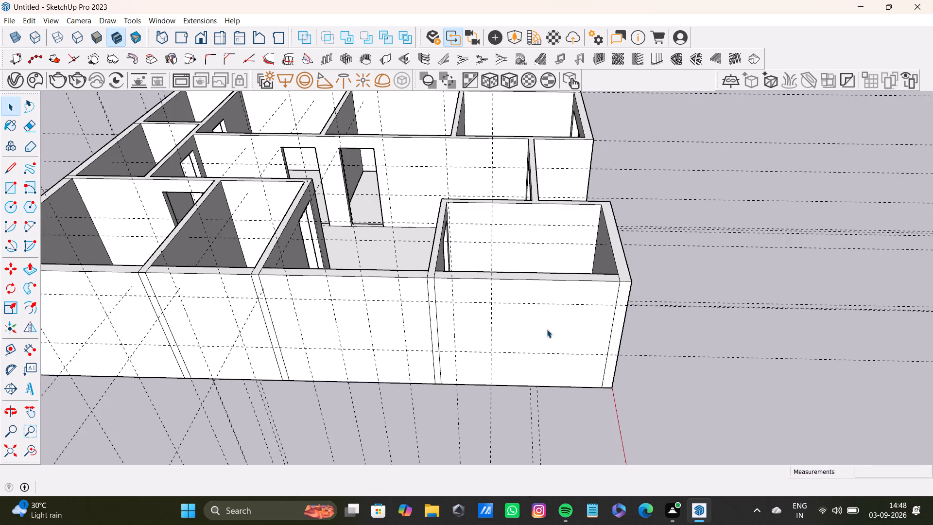
pyautogui.moveTo(547, 321); pyautogui.dragTo(710, 304, button='middle')
pyautogui.keyDown('shift'); pyautogui.scroll(-3, 391, 365); pyautogui.keyUp('shift')
pyautogui.keyDown('shift'); pyautogui.moveTo(341, 349); pyautogui.dragTo(350, 338, button='middle'); pyautogui.keyUp('shift')
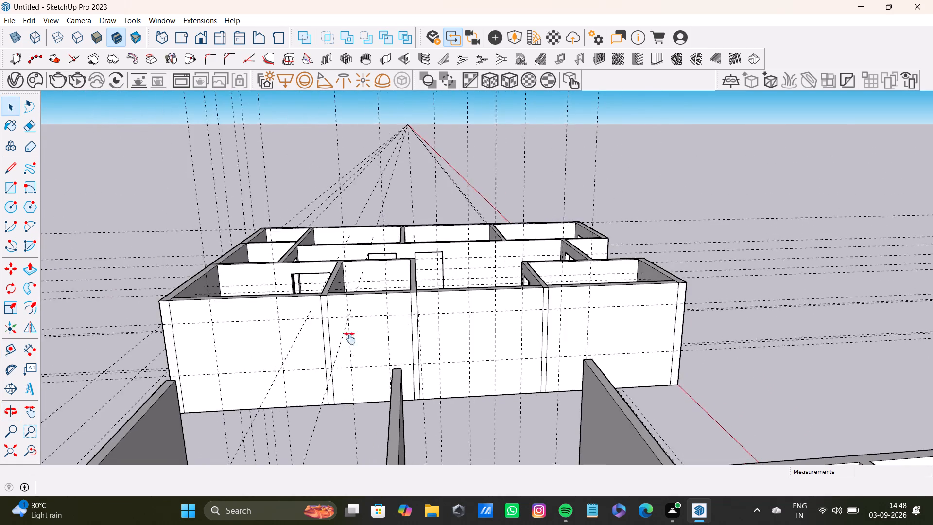
pyautogui.keyDown('shift'); pyautogui.moveTo(350, 338); pyautogui.dragTo(463, 313, button='middle'); pyautogui.keyUp('shift')
pyautogui.moveTo(542, 318); pyautogui.dragTo(777, 305, button='middle')
pyautogui.moveTo(560, 310); pyautogui.dragTo(286, 458, button='middle')
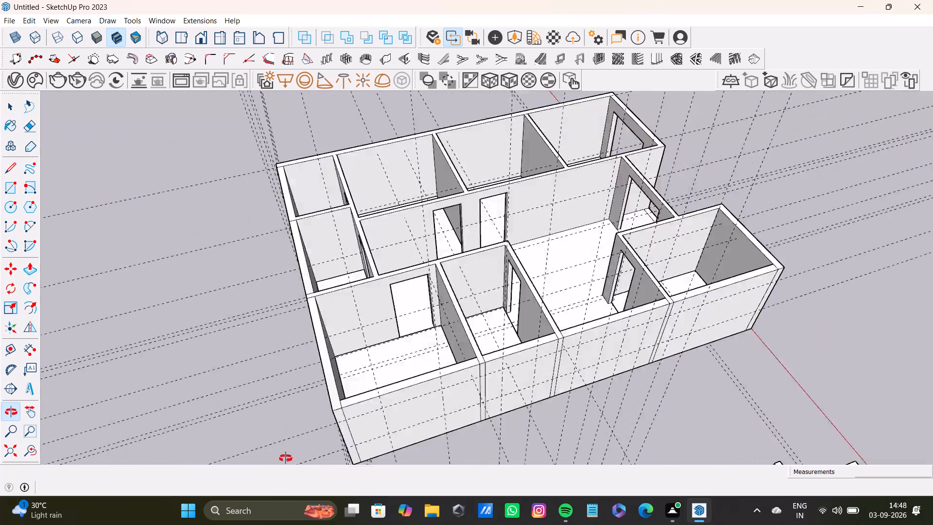
pyautogui.moveTo(286, 458); pyautogui.dragTo(388, 311, button='middle')
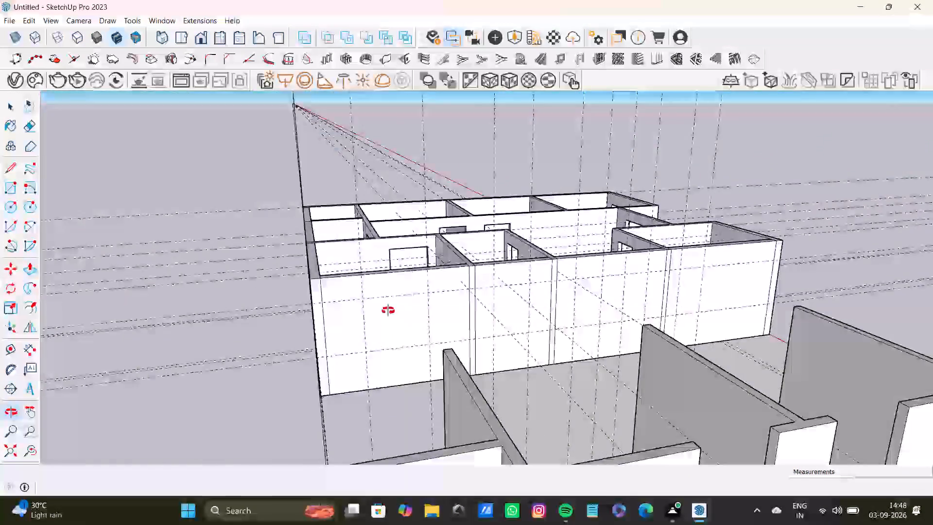
pyautogui.moveTo(388, 311); pyautogui.dragTo(656, 303, button='middle')
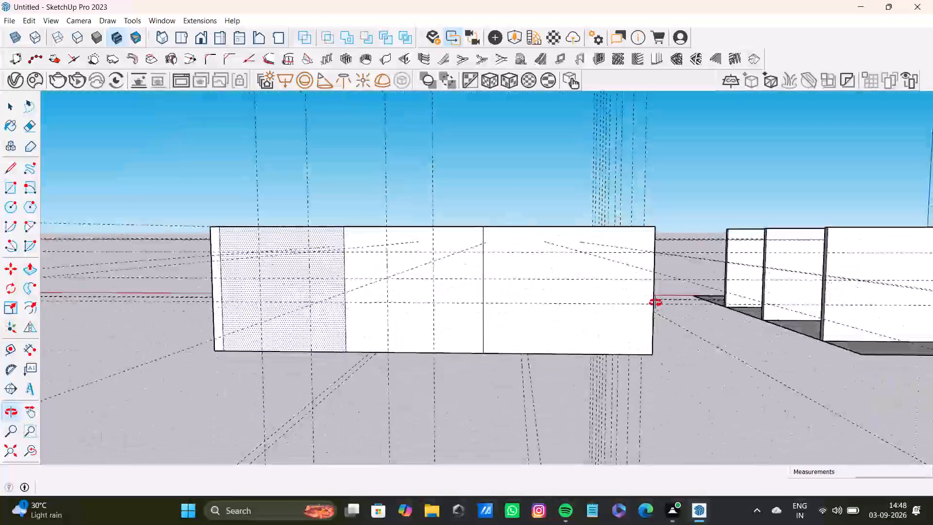
pyautogui.moveTo(656, 303); pyautogui.dragTo(665, 297, button='middle')
pyautogui.scroll(7, 395, 264)
pyautogui.moveTo(309, 273); pyautogui.dragTo(311, 261, button='middle')
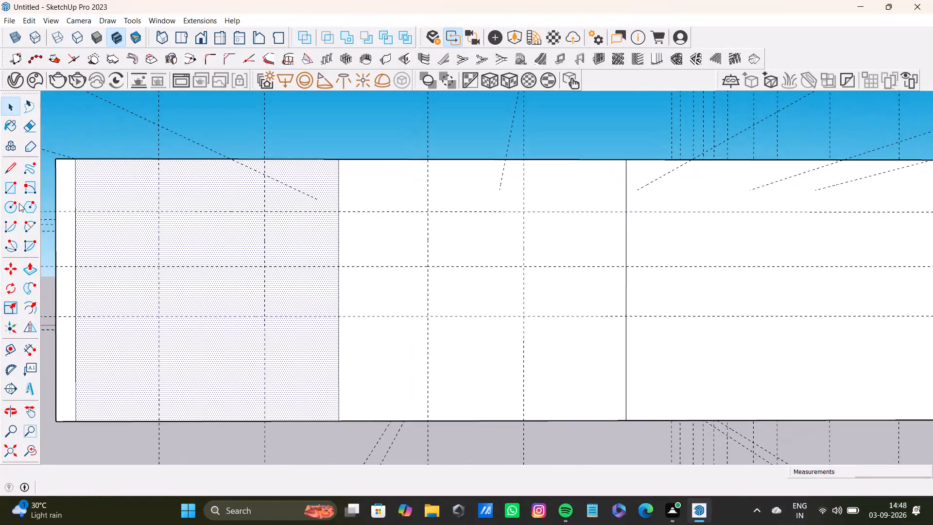
pyautogui.moveTo(11, 185); pyautogui.dragTo(15, 186)
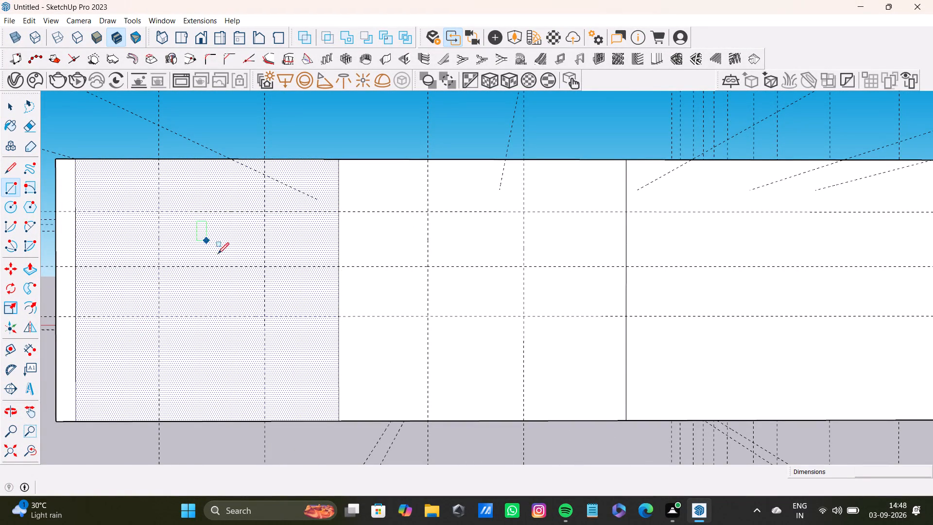
pyautogui.scroll(7, 215, 255)
pyautogui.scroll(-5, 216, 242)
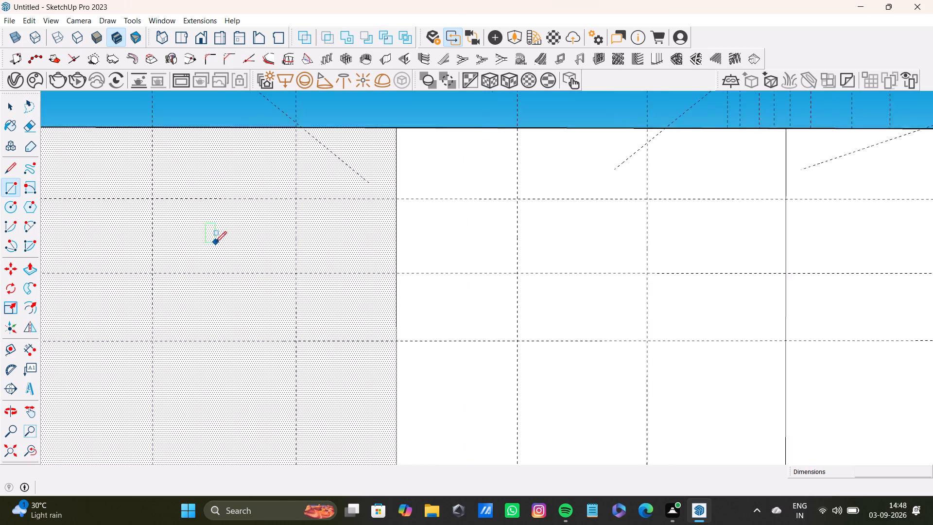
pyautogui.keyDown('shift'); pyautogui.moveTo(217, 242); pyautogui.dragTo(281, 249, button='middle'); pyautogui.keyUp('shift')
pyautogui.scroll(3, 209, 207)
pyautogui.click(225, 211)
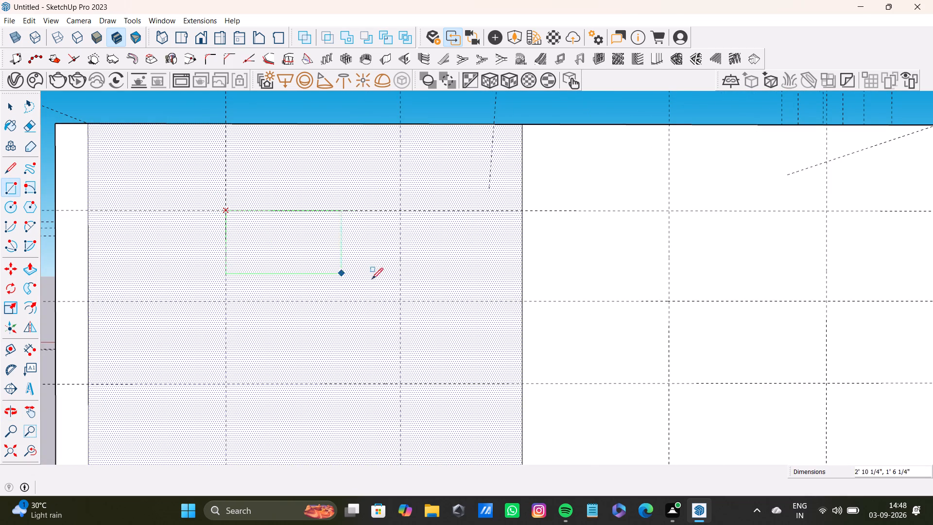
pyautogui.click(404, 301)
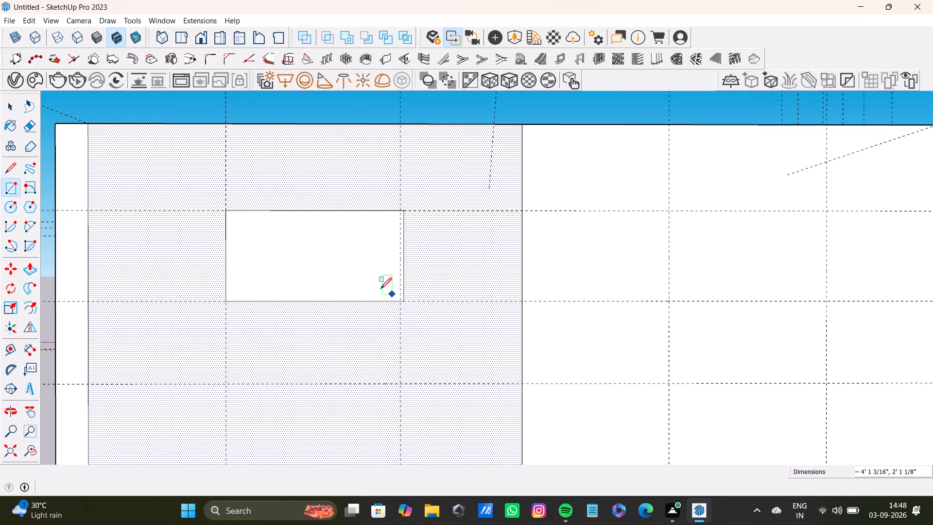
pyautogui.hotkey('ctrl', 'z')
pyautogui.click(223, 213)
pyautogui.click(400, 299)
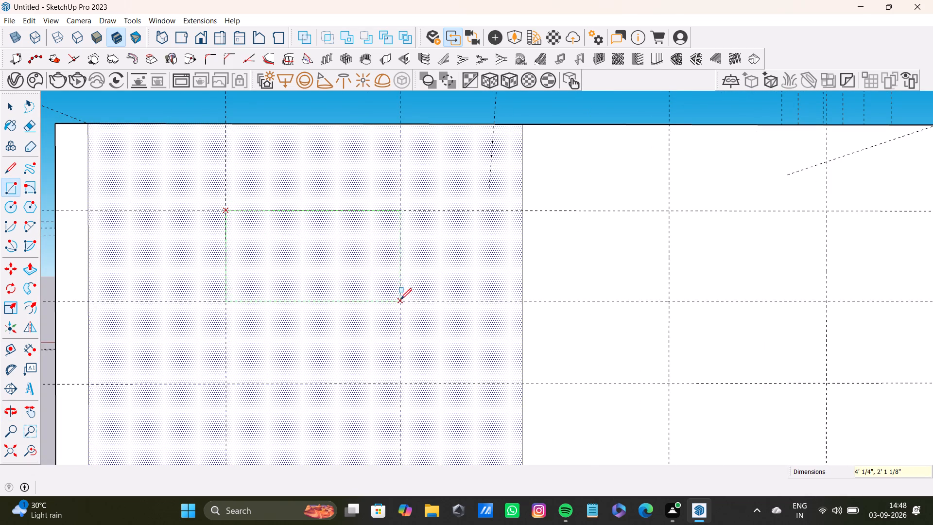
# Draw a rectangle about 3' 8" by 2' 1" between the upper horizontal guides and the vertical guides on the end wall's middle bay.
pyautogui.scroll(-4, 384, 293)
pyautogui.keyDown('shift'); pyautogui.moveTo(423, 275); pyautogui.dragTo(263, 279, button='middle'); pyautogui.keyUp('shift')
pyautogui.scroll(1, 543, 289)
pyautogui.middleClick(543, 289)
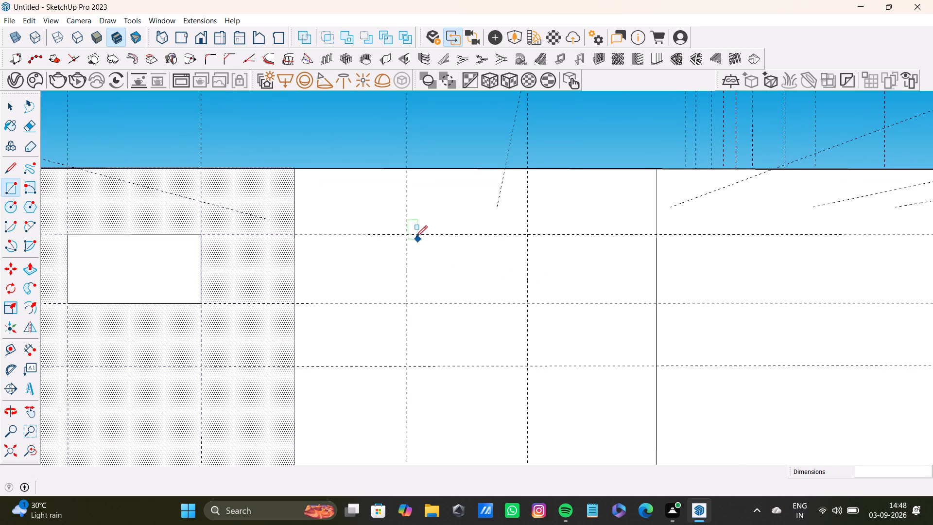
pyautogui.click(409, 234)
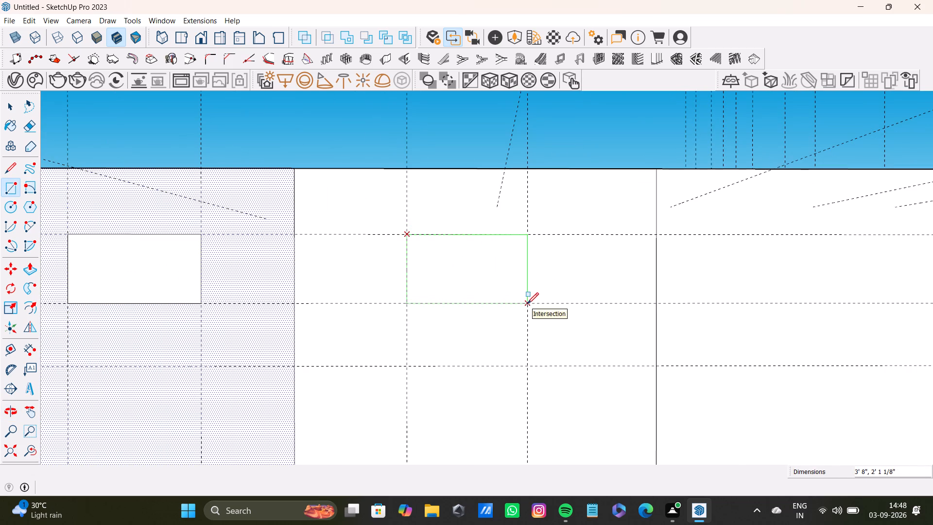
pyautogui.click(527, 304)
# Draw a window rectangle between the horizontal and vertical guide intersections on the long side wall's first bay.
pyautogui.scroll(-9, 422, 267)
pyautogui.keyDown('shift'); pyautogui.moveTo(444, 270); pyautogui.dragTo(454, 333, button='middle'); pyautogui.keyUp('shift')
pyautogui.moveTo(481, 321); pyautogui.dragTo(305, 361, button='middle')
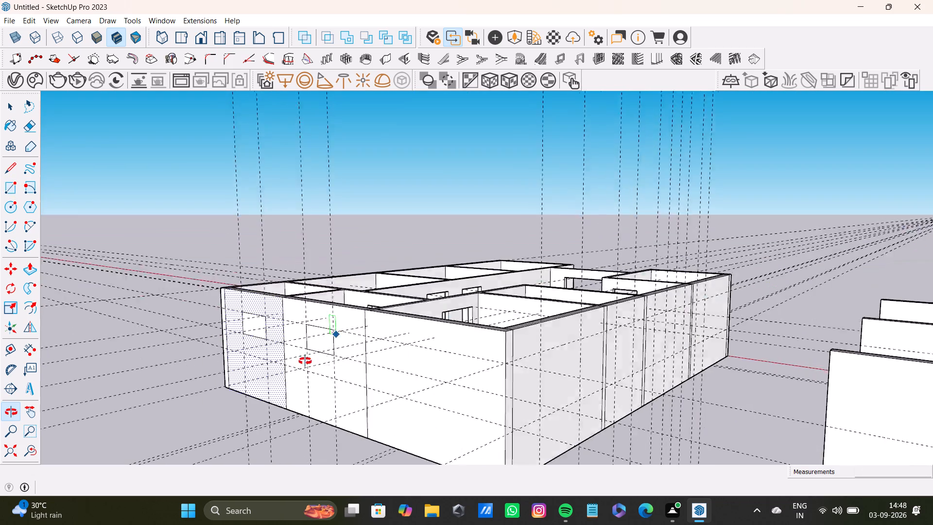
pyautogui.moveTo(305, 361); pyautogui.dragTo(191, 375, button='middle')
pyautogui.scroll(3, 449, 383)
pyautogui.moveTo(439, 379); pyautogui.dragTo(380, 313, button='middle')
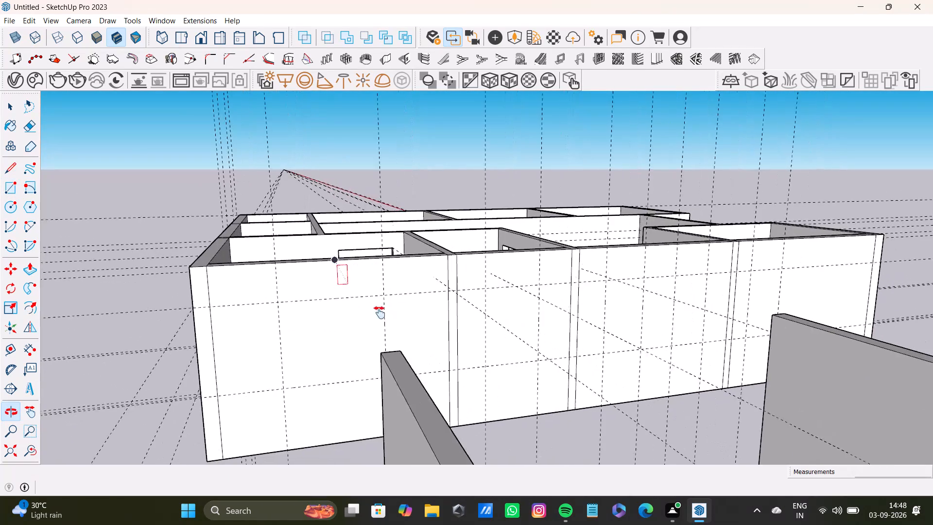
pyautogui.moveTo(380, 313); pyautogui.dragTo(375, 315, button='middle')
pyautogui.moveTo(371, 316); pyautogui.dragTo(360, 350, button='middle')
pyautogui.click(261, 351)
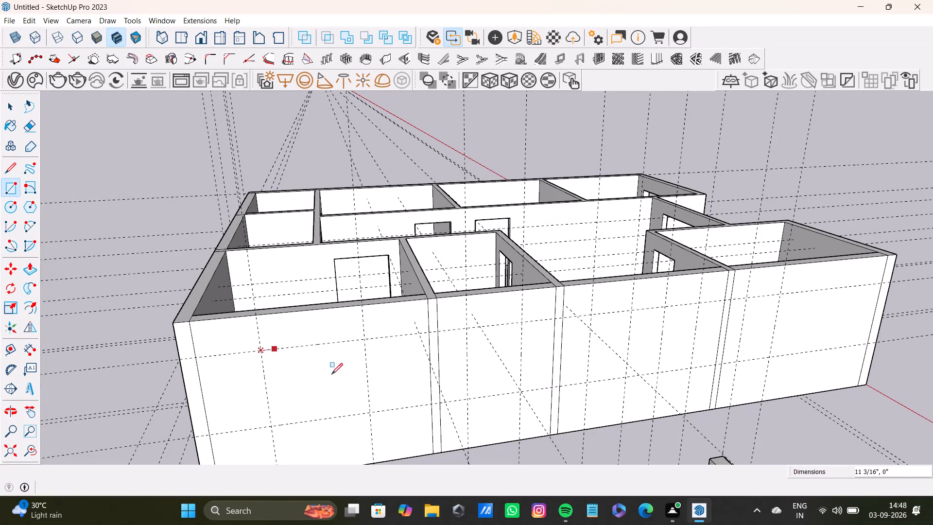
pyautogui.click(368, 415)
# Draw a rectangle about 3' 3 1/2" wide and 4' 7" high between the guides on the long wall's narrow second bay.
pyautogui.scroll(-4, 393, 385)
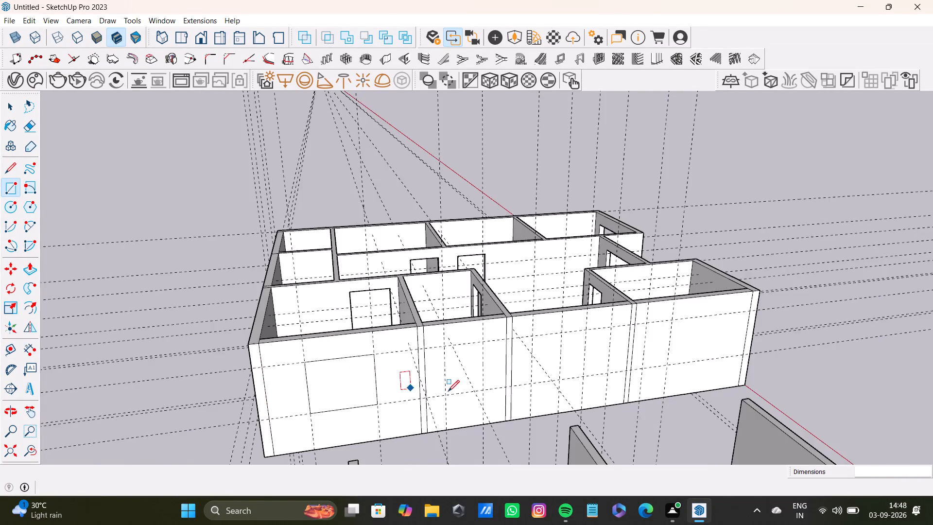
pyautogui.moveTo(448, 391); pyautogui.dragTo(395, 384, button='middle')
pyautogui.scroll(11, 408, 361)
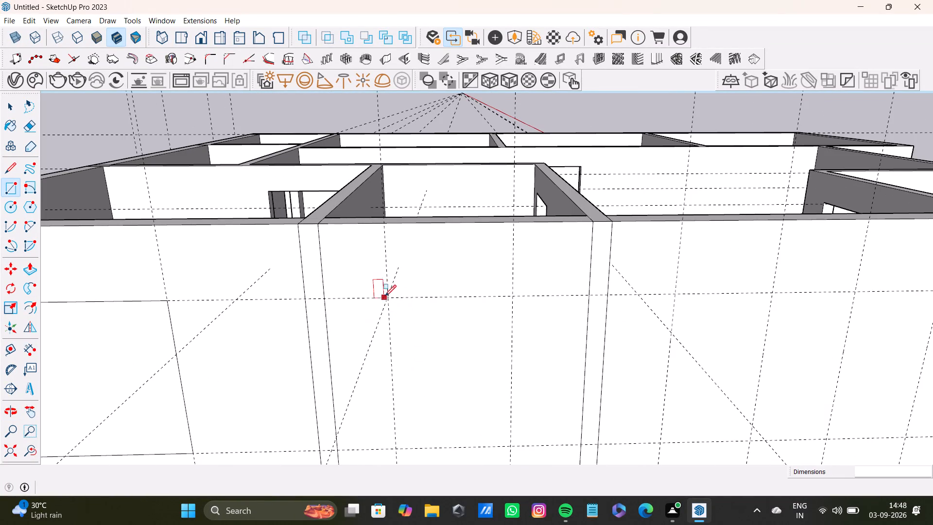
pyautogui.click(388, 297)
pyautogui.scroll(-3, 442, 399)
pyautogui.keyDown('shift'); pyautogui.moveTo(453, 408); pyautogui.dragTo(428, 343, button='middle'); pyautogui.keyUp('shift')
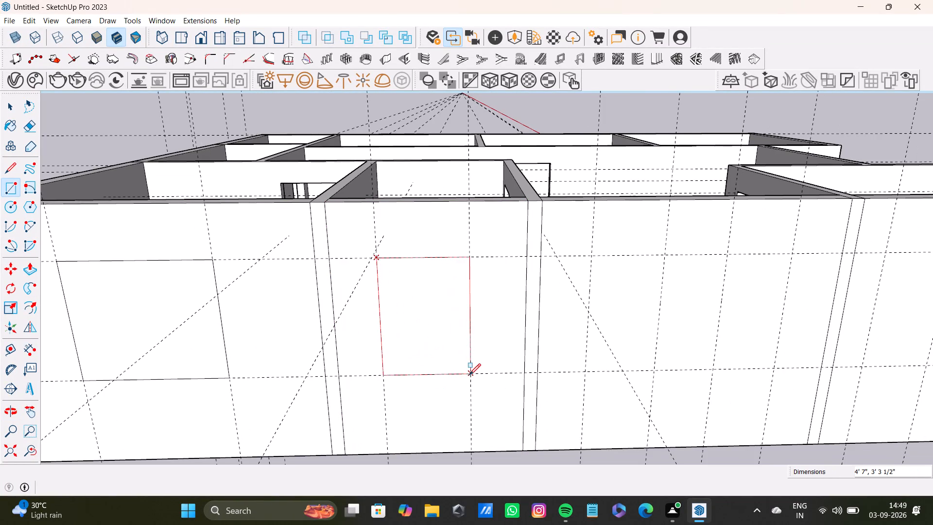
pyautogui.click(469, 375)
# Draw two rectangles between the paired vertical guides on the long wall's third bay, the first about 2' 8" wide and 4' 7" high.
pyautogui.scroll(-4, 462, 354)
pyautogui.keyDown('shift'); pyautogui.moveTo(467, 331); pyautogui.dragTo(364, 342, button='middle'); pyautogui.keyUp('shift')
pyautogui.scroll(7, 427, 317)
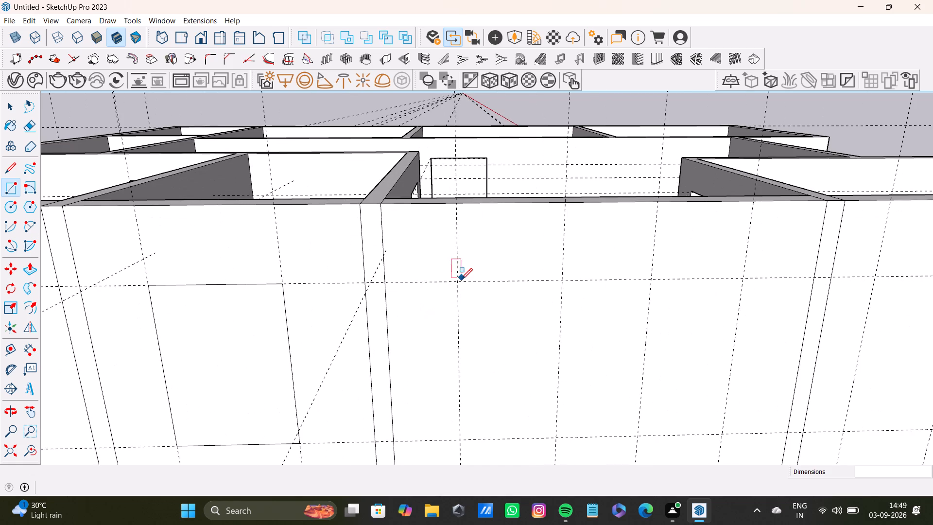
pyautogui.click(457, 282)
pyautogui.scroll(-4, 509, 387)
pyautogui.keyDown('shift'); pyautogui.moveTo(517, 405); pyautogui.dragTo(494, 350, button='middle'); pyautogui.keyUp('shift')
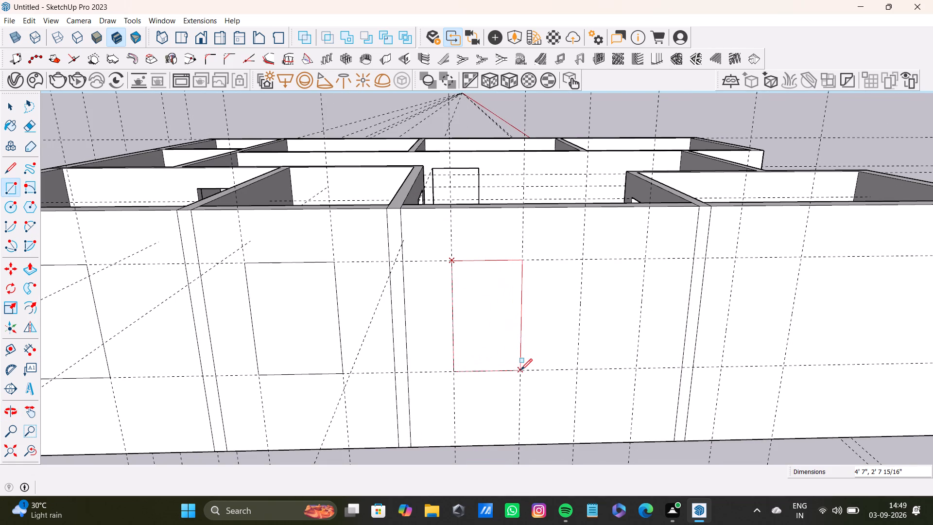
pyautogui.click(521, 368)
pyautogui.click(581, 261)
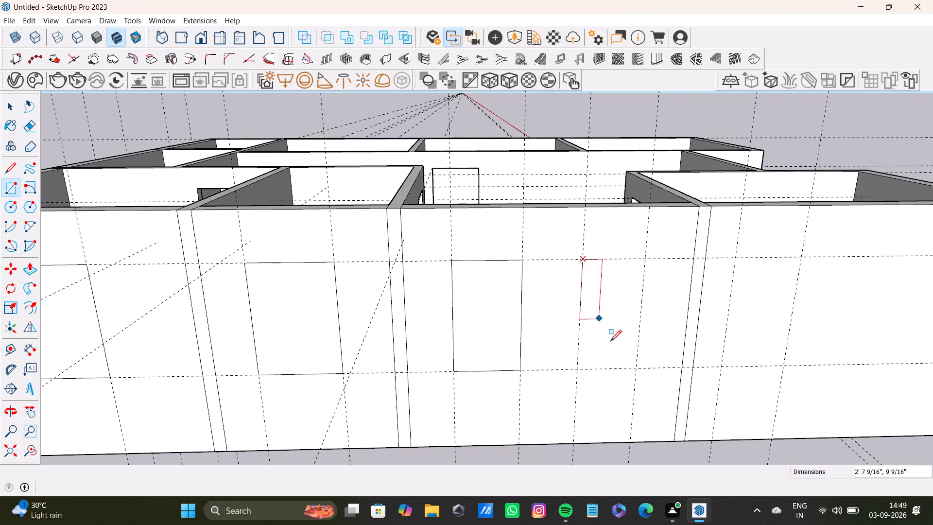
pyautogui.click(636, 371)
# Draw a window rectangle about 2' 7" wide and 4' 7" high between the guides on the long wall's fourth bay.
pyautogui.scroll(-4, 622, 368)
pyautogui.keyDown('shift'); pyautogui.moveTo(634, 358); pyautogui.dragTo(478, 363, button='middle'); pyautogui.keyUp('shift')
pyautogui.scroll(4, 534, 306)
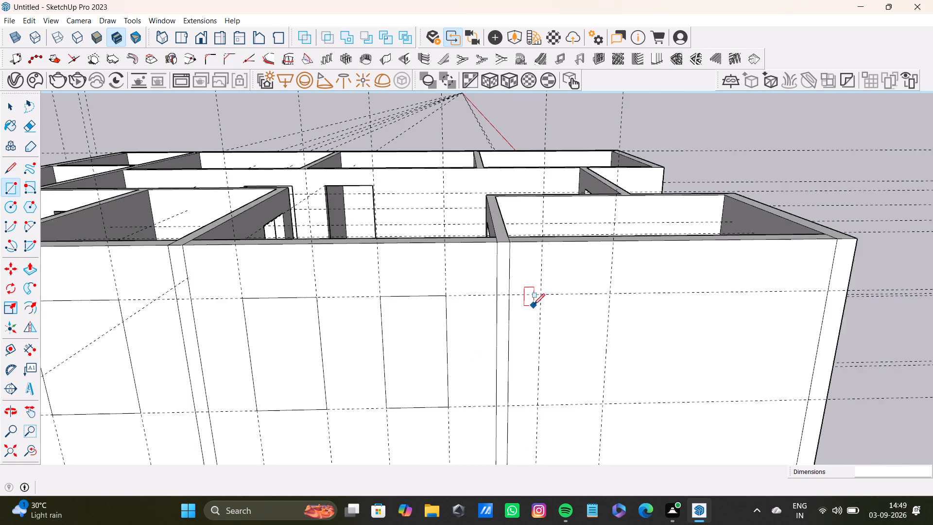
pyautogui.scroll(3, 534, 305)
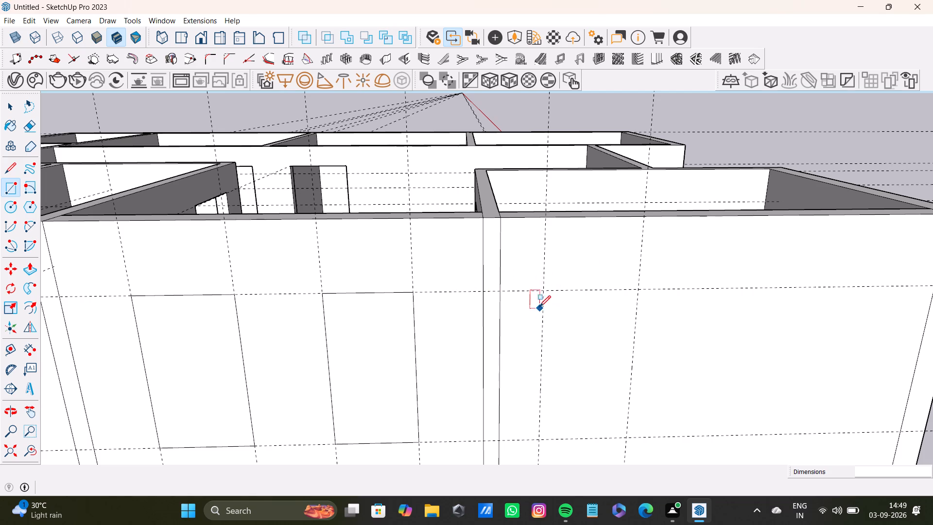
pyautogui.scroll(-2, 515, 325)
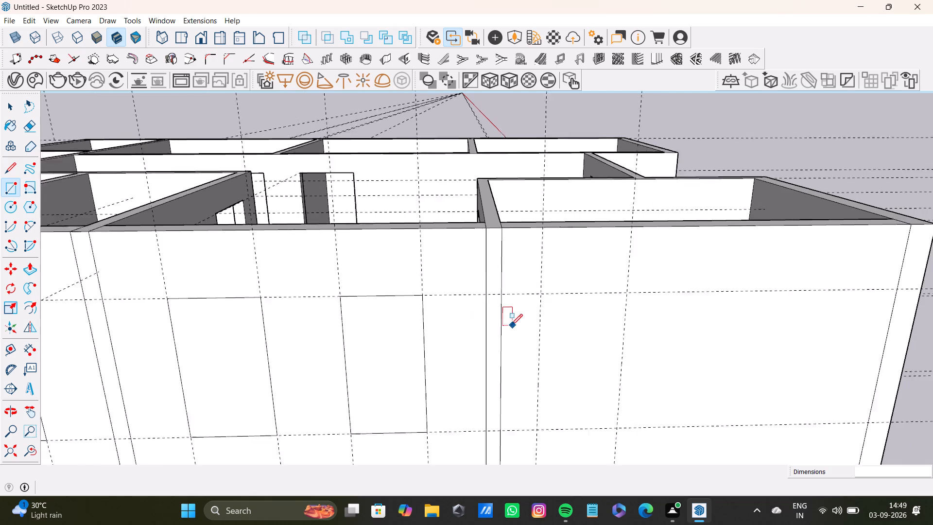
pyautogui.scroll(-1, 511, 325)
pyautogui.keyDown('shift'); pyautogui.moveTo(513, 316); pyautogui.dragTo(493, 245, button='middle'); pyautogui.keyUp('shift')
pyautogui.scroll(5, 517, 235)
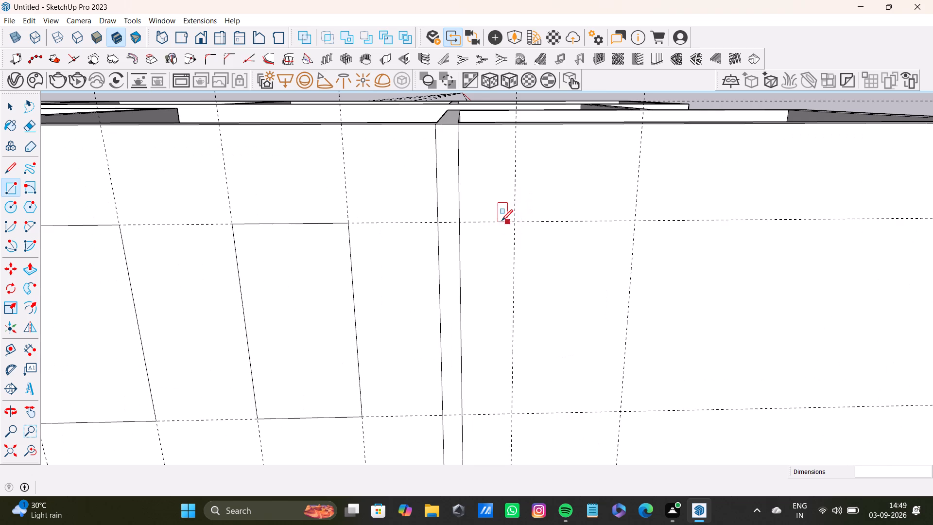
pyautogui.click(516, 221)
pyautogui.click(622, 410)
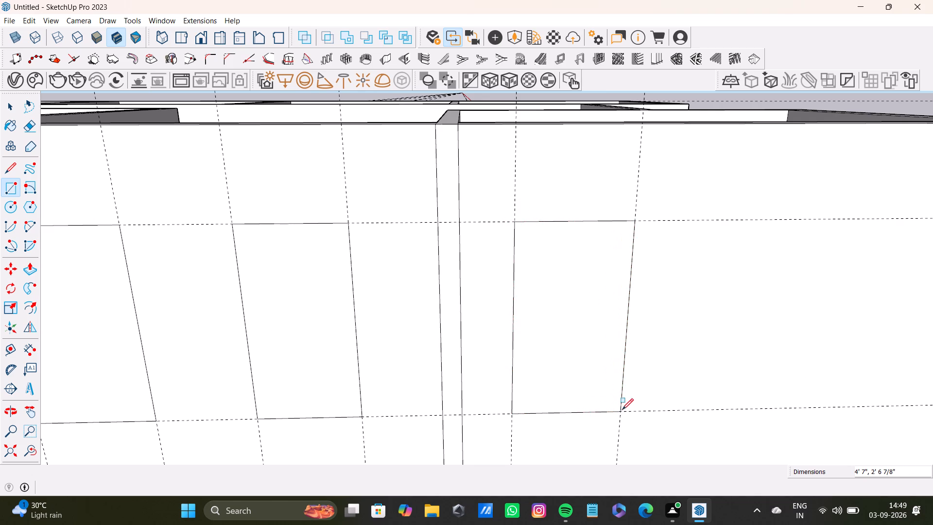
pyautogui.scroll(-14, 534, 322)
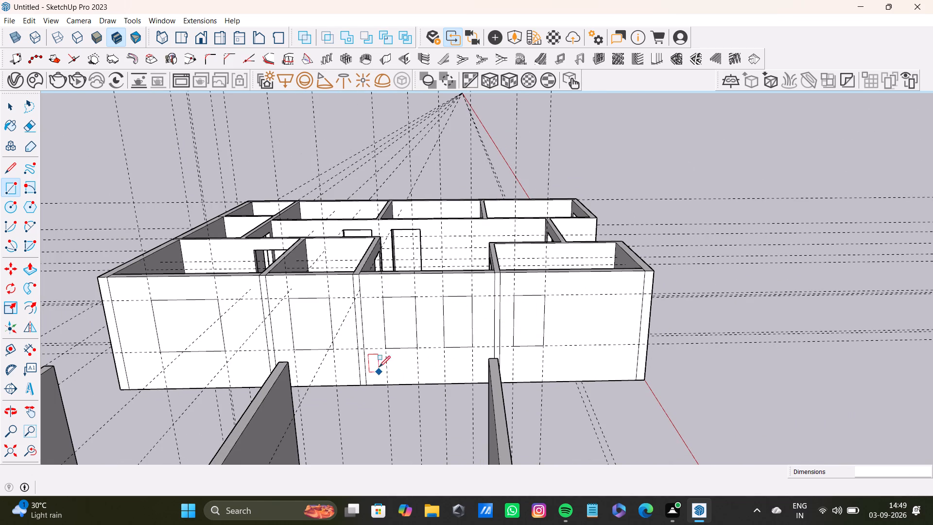
pyautogui.press('space')
pyautogui.click(634, 173)
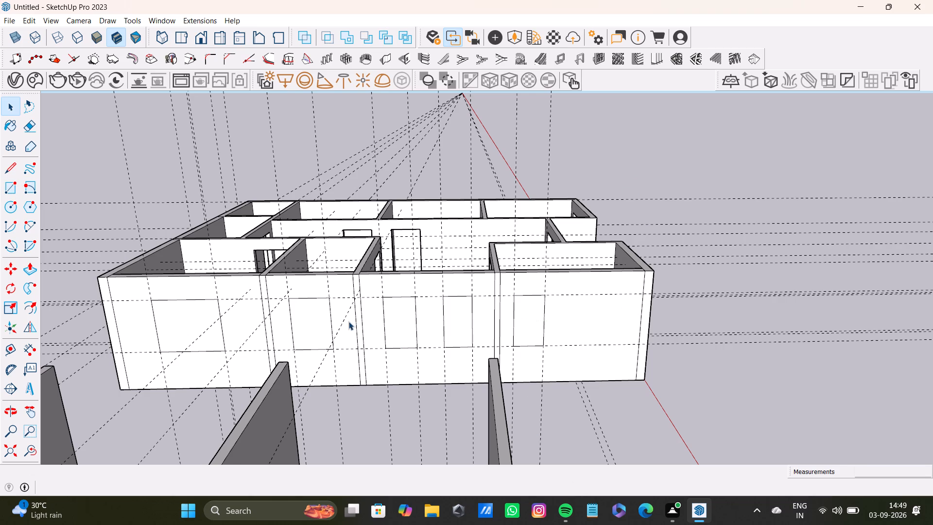
# Push the window rectangles on the long wall's first and second bays 9" through the wall to cut openings.
pyautogui.scroll(4, 349, 322)
pyautogui.keyDown('shift'); pyautogui.moveTo(298, 315); pyautogui.dragTo(493, 317, button='middle'); pyautogui.keyUp('shift')
pyautogui.click(280, 313)
pyautogui.moveTo(309, 313); pyautogui.dragTo(230, 388, button='middle')
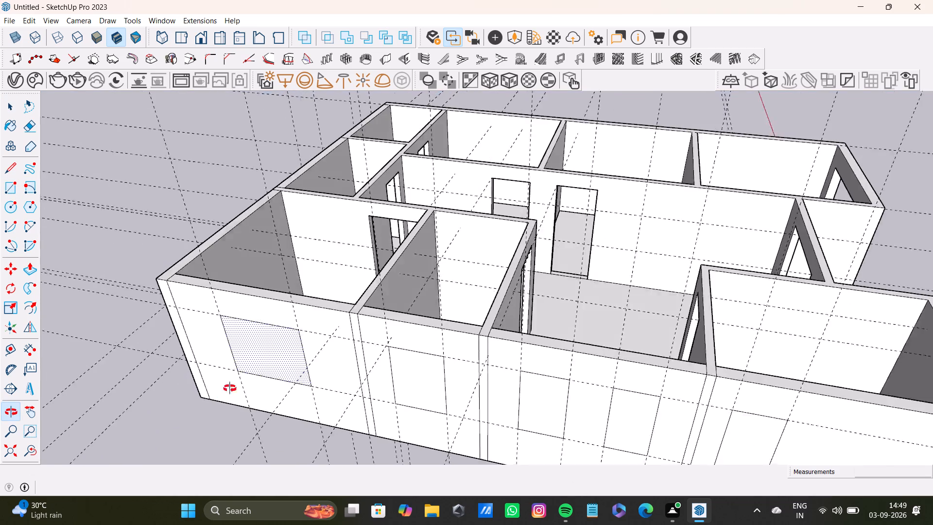
pyautogui.moveTo(230, 388); pyautogui.dragTo(216, 400, button='middle')
pyautogui.press('p')
pyautogui.moveTo(251, 347); pyautogui.dragTo(293, 302)
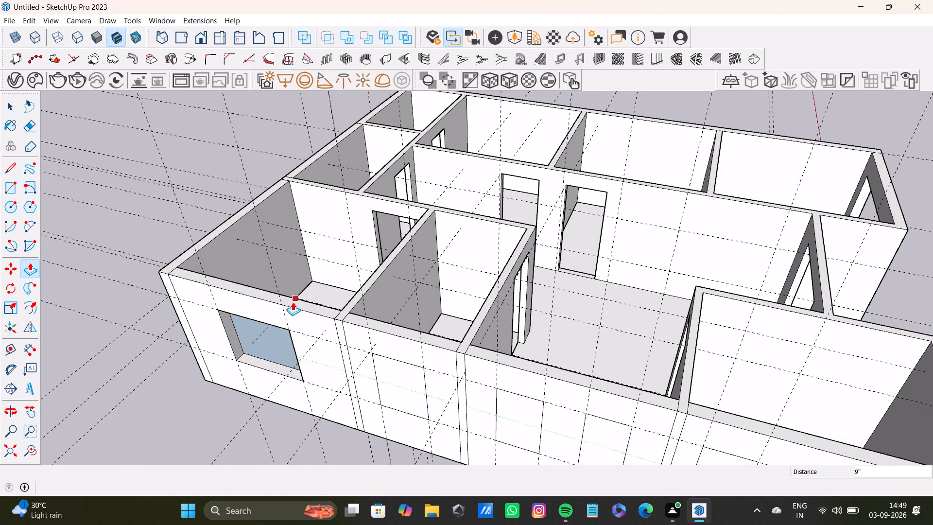
pyautogui.moveTo(293, 302); pyautogui.dragTo(294, 300)
pyautogui.moveTo(395, 375); pyautogui.dragTo(441, 339)
# Push both window rectangles on the long wall's third bay 9" through the wall to cut openings.
pyautogui.scroll(-2, 467, 406)
pyautogui.keyDown('shift'); pyautogui.moveTo(473, 400); pyautogui.dragTo(393, 370, button='middle'); pyautogui.keyUp('shift')
pyautogui.moveTo(425, 381); pyautogui.dragTo(461, 345)
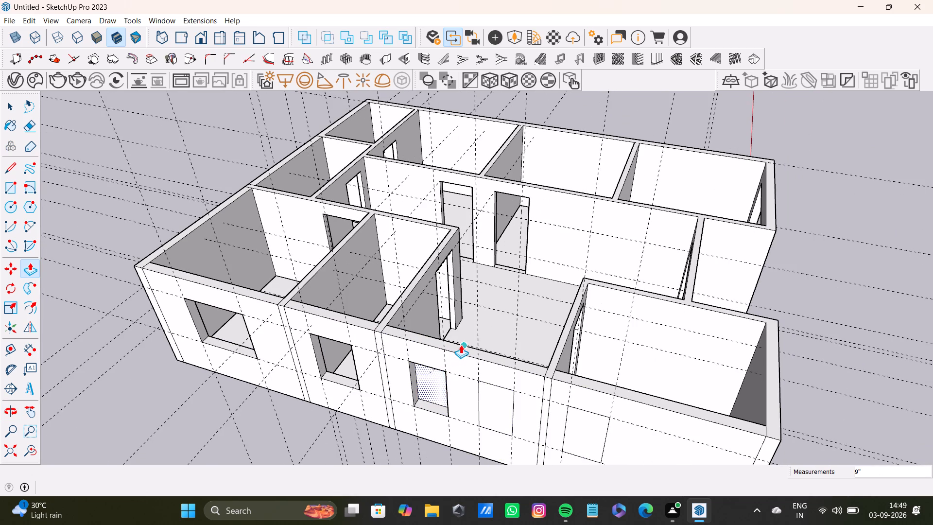
pyautogui.moveTo(461, 345); pyautogui.dragTo(462, 344)
pyautogui.moveTo(497, 419); pyautogui.dragTo(520, 362)
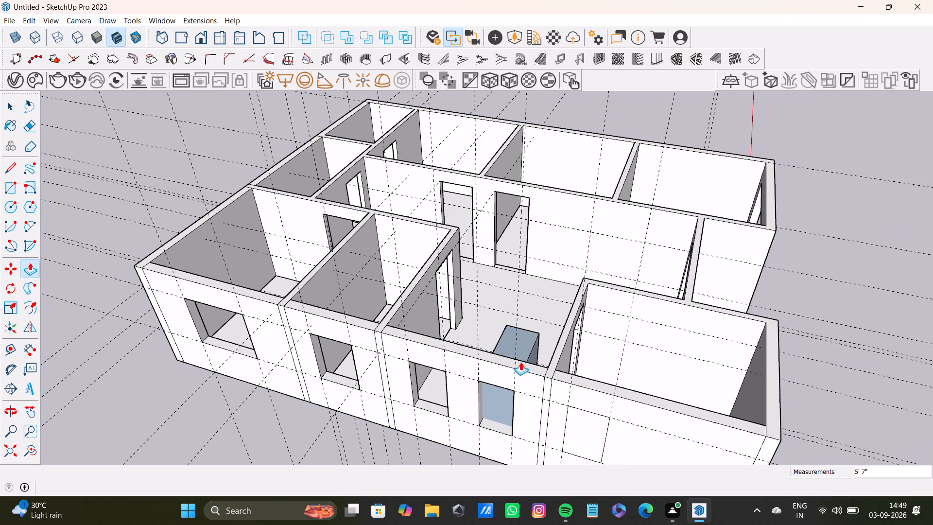
pyautogui.moveTo(520, 362); pyautogui.dragTo(501, 355)
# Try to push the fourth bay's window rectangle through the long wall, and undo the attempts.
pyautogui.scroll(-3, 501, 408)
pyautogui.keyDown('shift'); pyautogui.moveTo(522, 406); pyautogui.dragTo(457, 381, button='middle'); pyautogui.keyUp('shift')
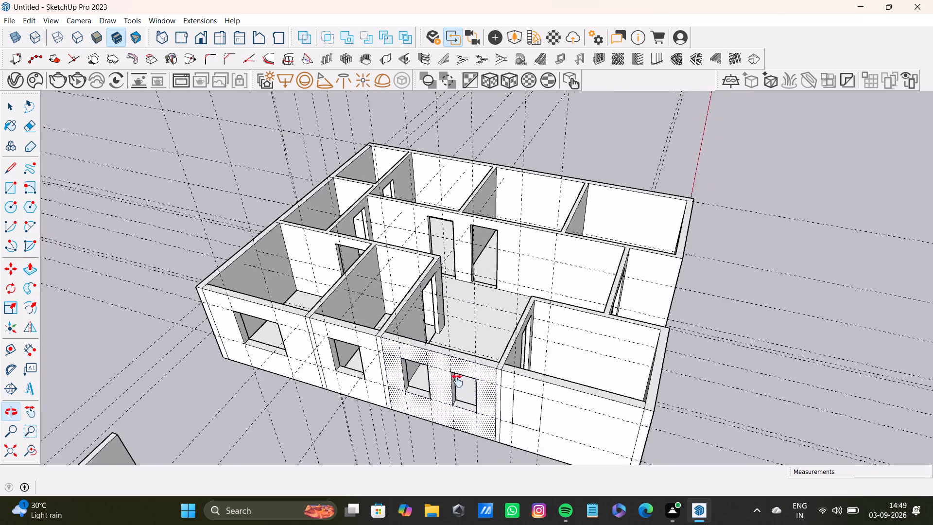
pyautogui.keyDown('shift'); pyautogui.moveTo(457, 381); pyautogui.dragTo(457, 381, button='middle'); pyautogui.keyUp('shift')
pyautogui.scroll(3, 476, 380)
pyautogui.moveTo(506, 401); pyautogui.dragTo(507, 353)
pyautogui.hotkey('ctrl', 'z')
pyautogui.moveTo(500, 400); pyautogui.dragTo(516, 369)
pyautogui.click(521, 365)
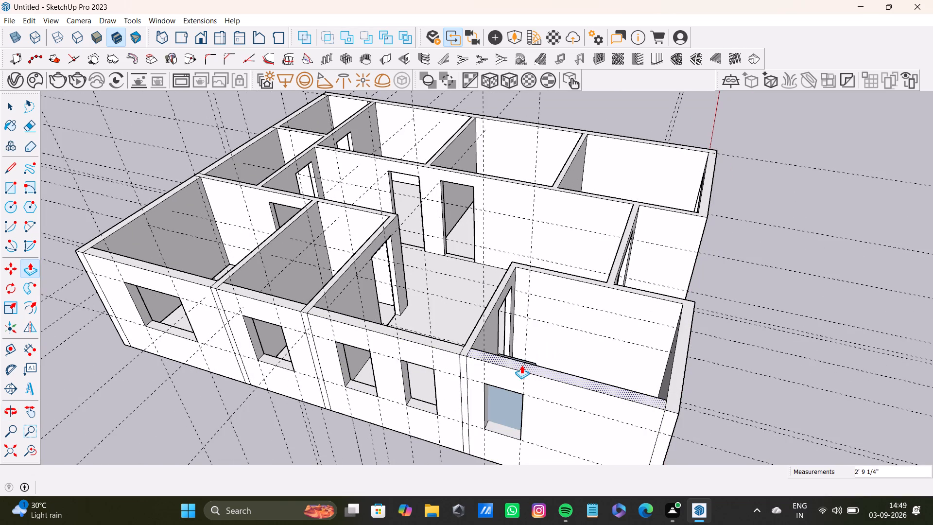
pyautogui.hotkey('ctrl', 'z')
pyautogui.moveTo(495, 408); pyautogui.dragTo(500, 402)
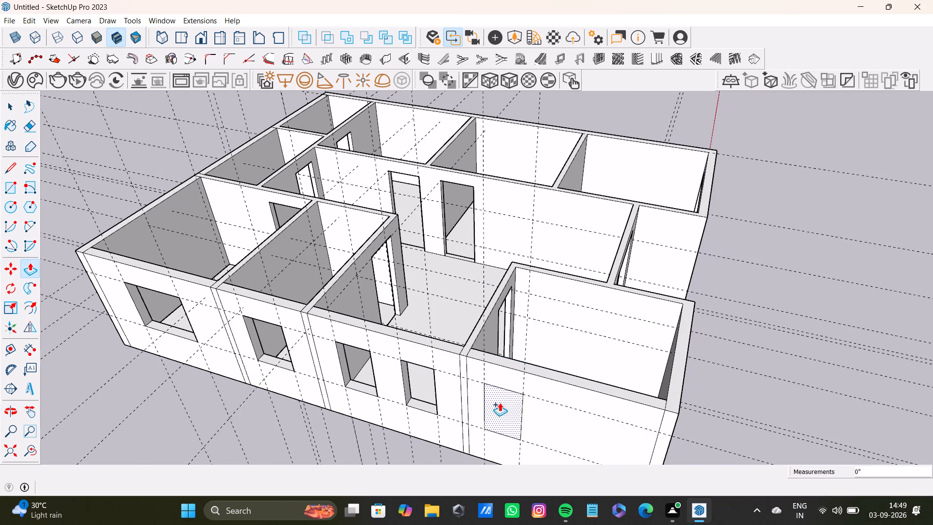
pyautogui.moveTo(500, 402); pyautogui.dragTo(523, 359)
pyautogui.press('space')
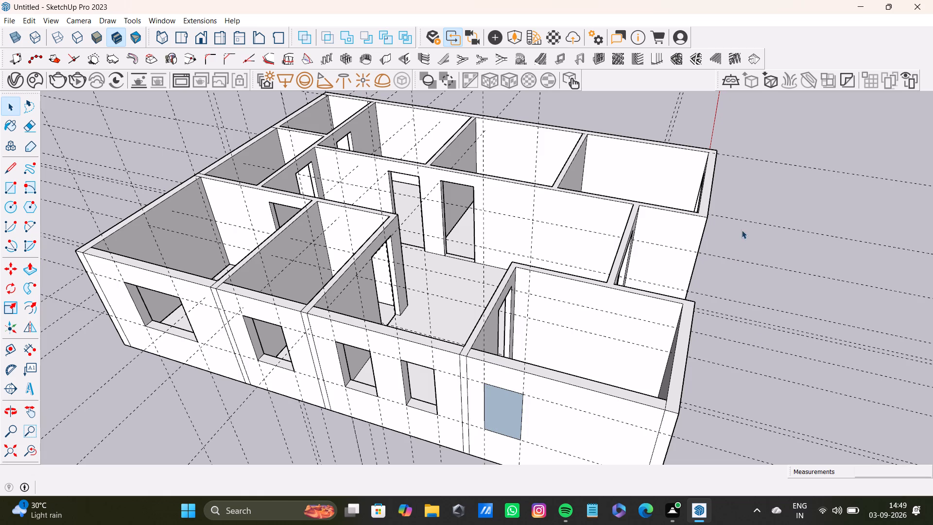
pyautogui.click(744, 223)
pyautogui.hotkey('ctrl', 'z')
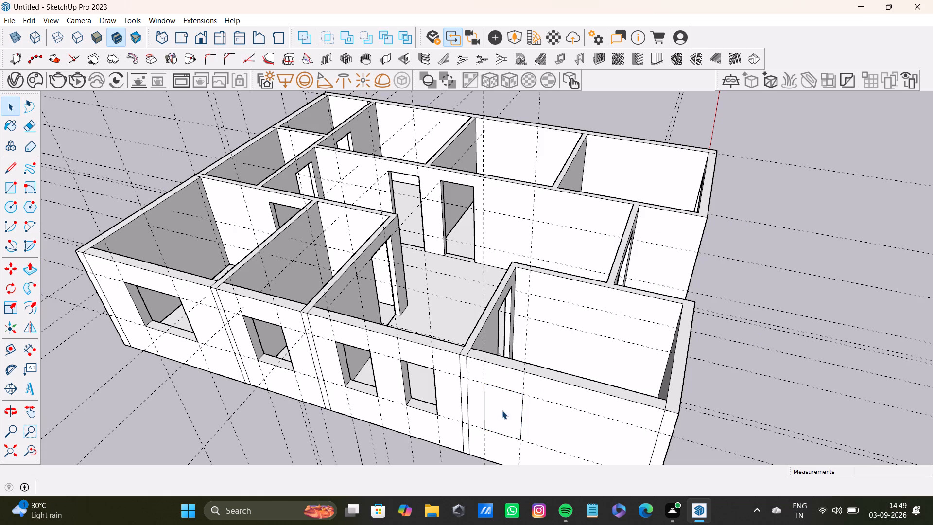
# Push the window rectangle on the long wall's fourth bay 9" through the wall to cut the opening.
pyautogui.click(502, 410)
pyautogui.press('p')
pyautogui.moveTo(502, 410); pyautogui.dragTo(531, 358)
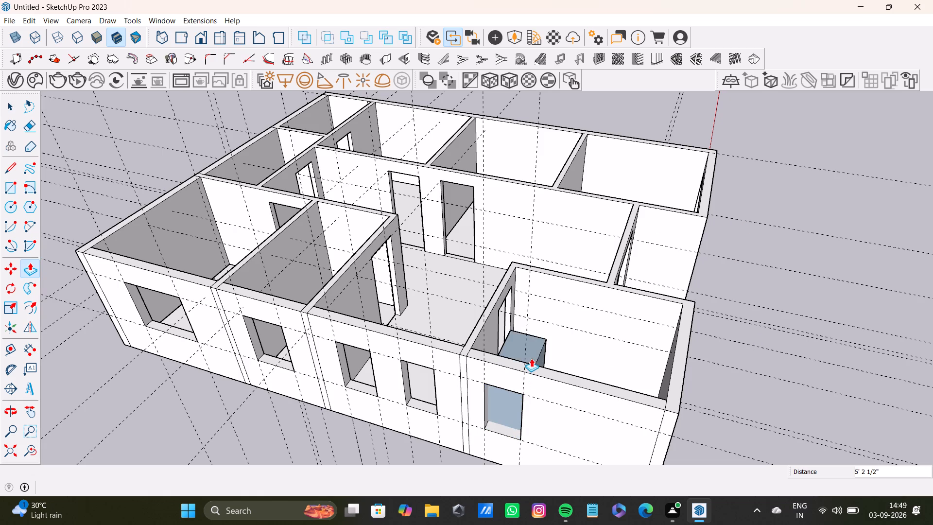
pyautogui.moveTo(531, 358); pyautogui.dragTo(509, 360)
# Place a horizontal guide 2' below the top edge of the solid front wall beside the entrance opening.
pyautogui.scroll(-7, 510, 418)
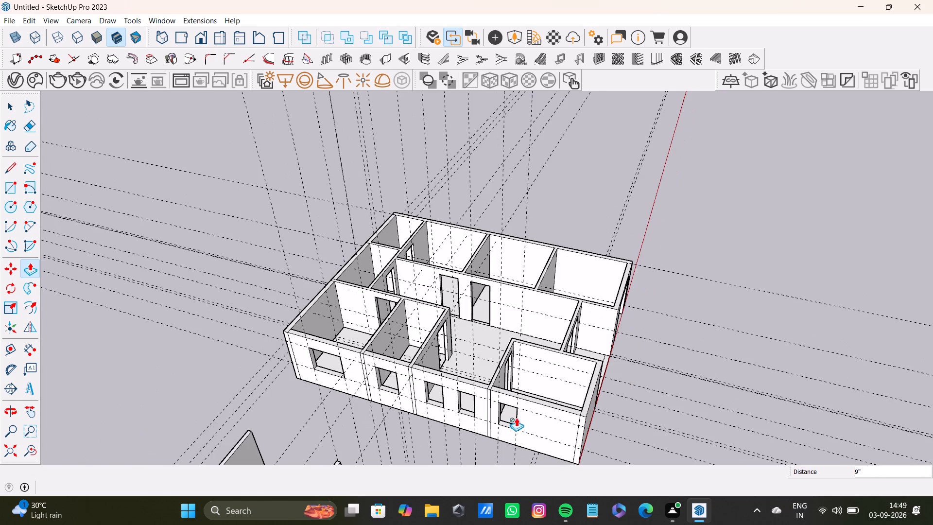
pyautogui.keyDown('shift'); pyautogui.moveTo(528, 411); pyautogui.dragTo(533, 364, button='middle'); pyautogui.keyUp('shift')
pyautogui.moveTo(559, 360); pyautogui.dragTo(253, 341, button='middle')
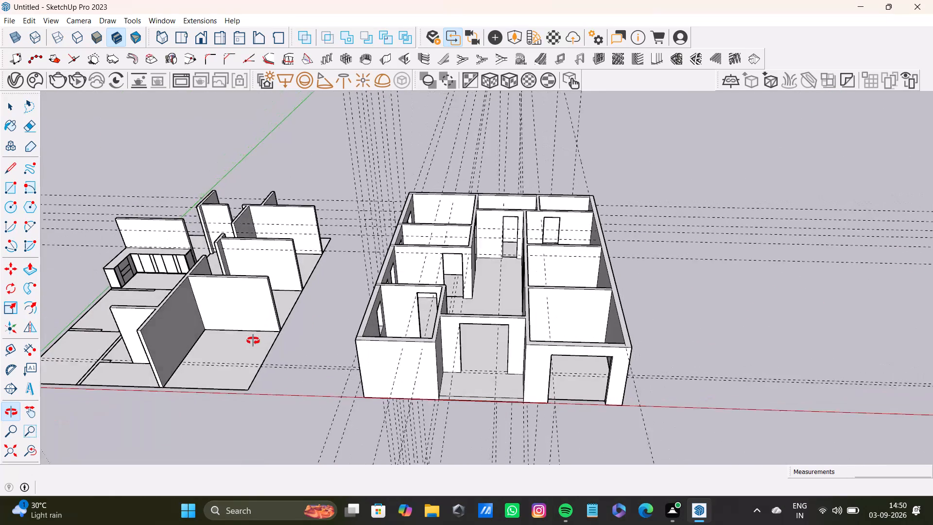
pyautogui.moveTo(253, 341); pyautogui.dragTo(265, 213, button='middle')
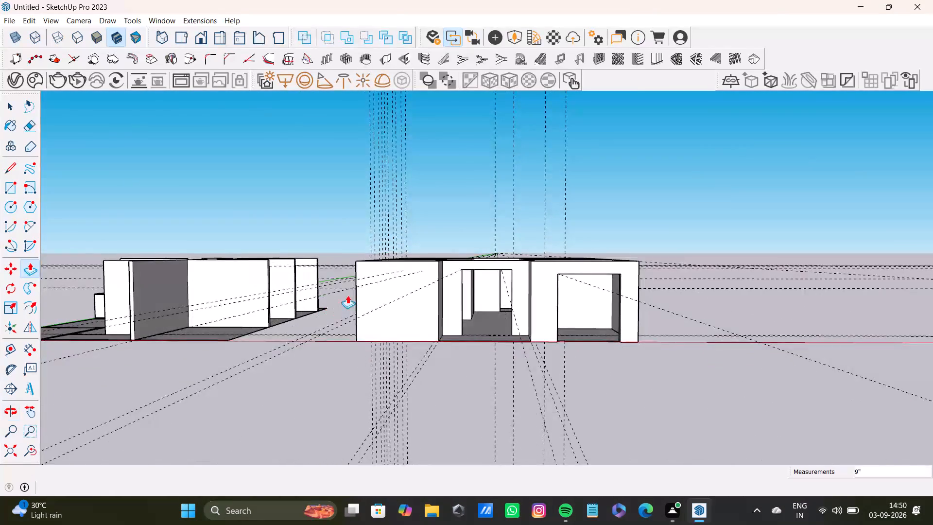
pyautogui.scroll(-4, 347, 295)
pyautogui.moveTo(355, 283); pyautogui.dragTo(452, 324, button='middle')
pyautogui.scroll(8, 400, 318)
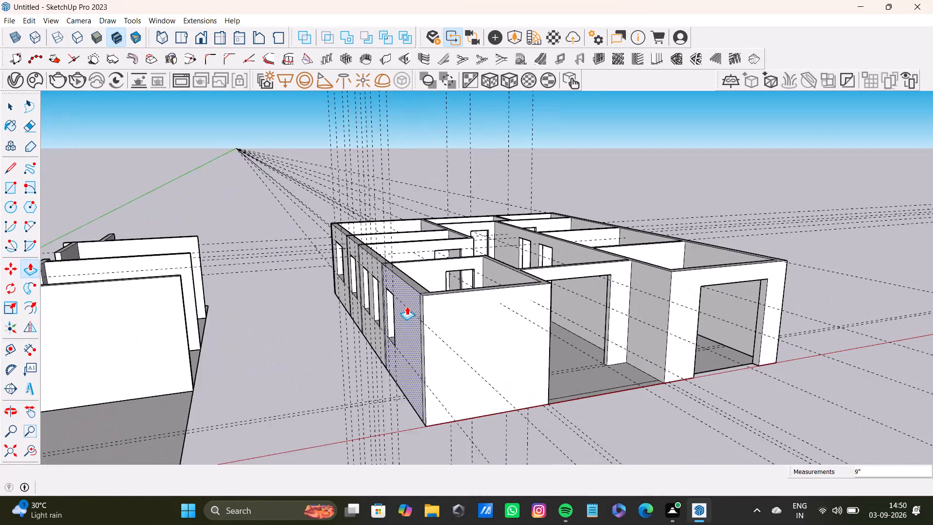
pyautogui.scroll(3, 407, 306)
pyautogui.scroll(3, 395, 385)
pyautogui.moveTo(401, 377); pyautogui.dragTo(657, 356, button='middle')
pyautogui.scroll(1, 403, 373)
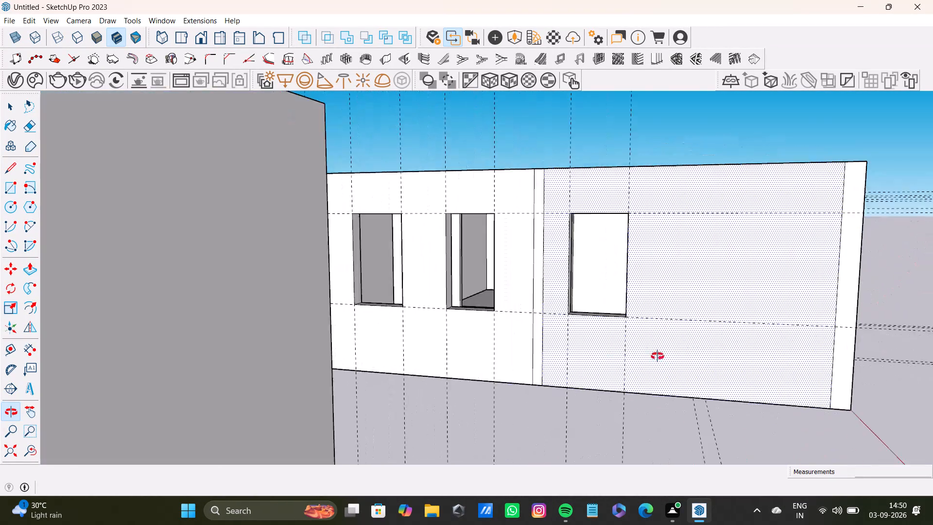
pyautogui.moveTo(657, 356); pyautogui.dragTo(487, 468, button='middle')
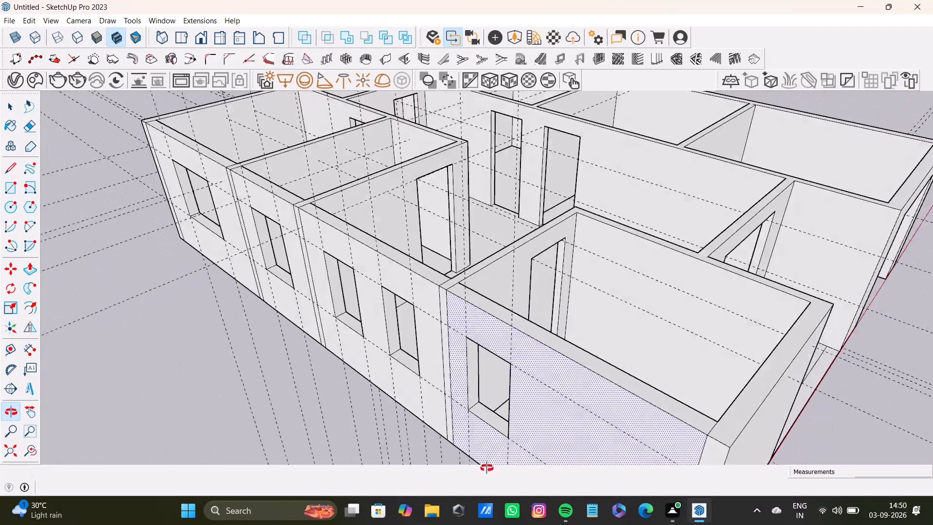
pyautogui.moveTo(487, 468); pyautogui.dragTo(373, 328, button='middle')
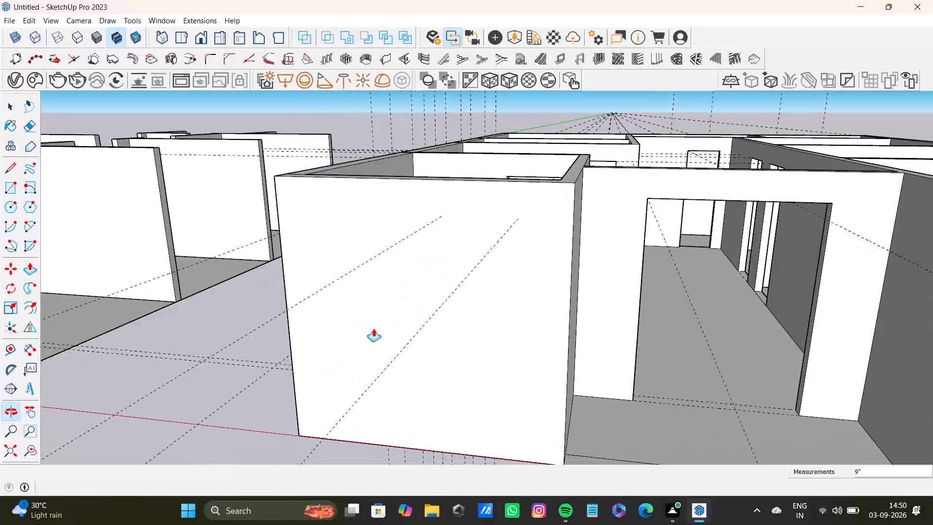
pyautogui.press('t')
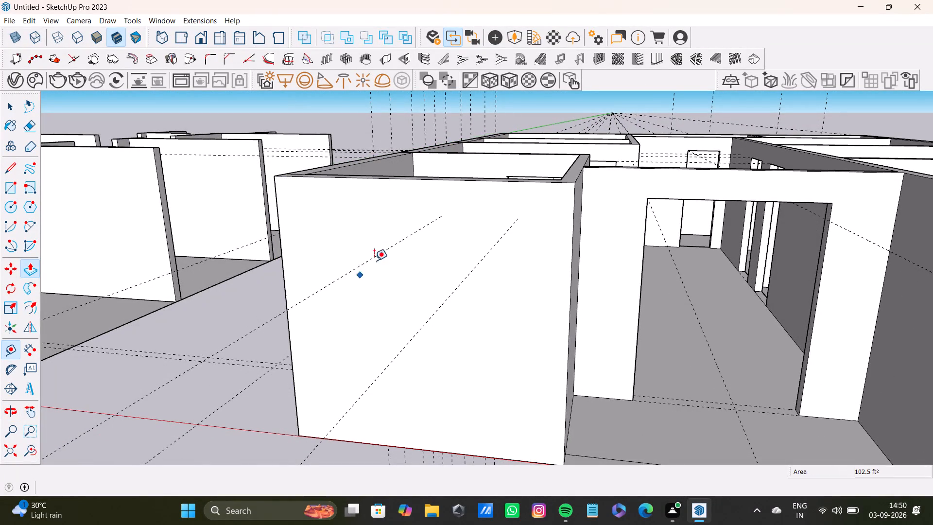
pyautogui.click(404, 178)
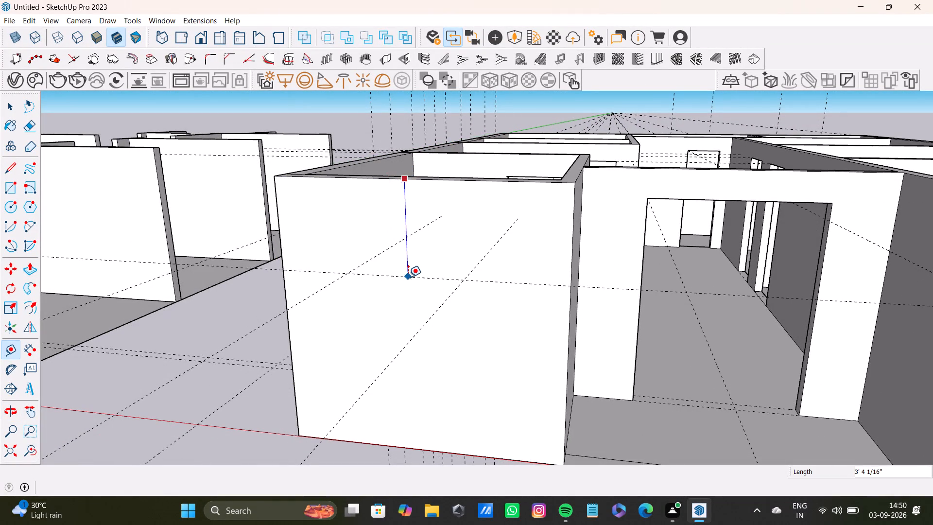
pyautogui.write("2'")
pyautogui.press('Return')
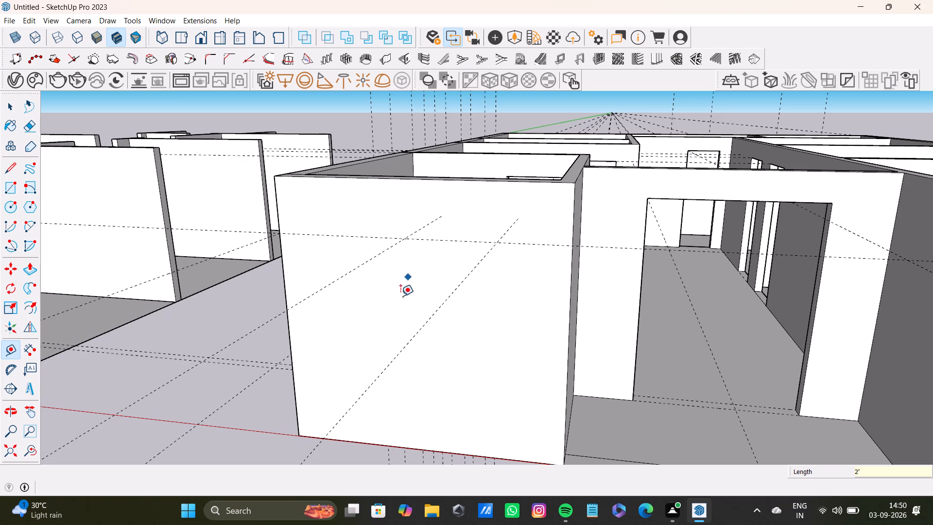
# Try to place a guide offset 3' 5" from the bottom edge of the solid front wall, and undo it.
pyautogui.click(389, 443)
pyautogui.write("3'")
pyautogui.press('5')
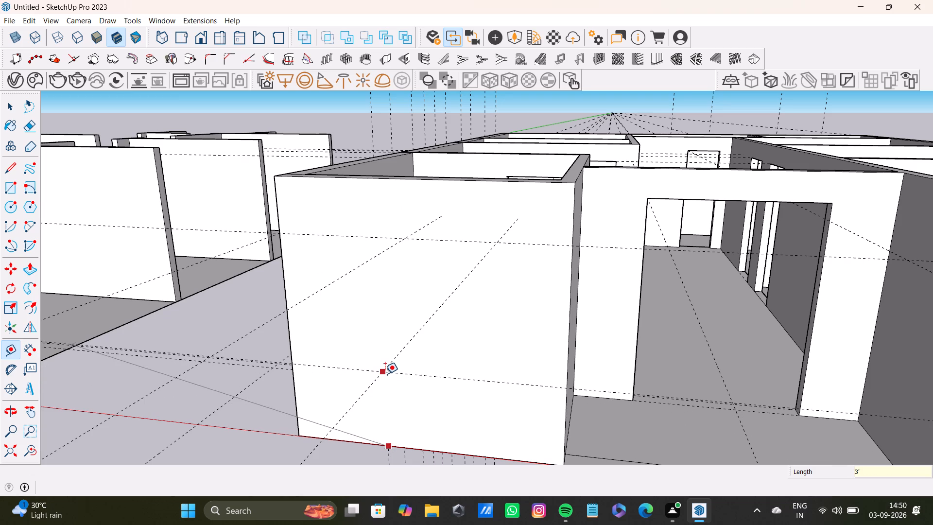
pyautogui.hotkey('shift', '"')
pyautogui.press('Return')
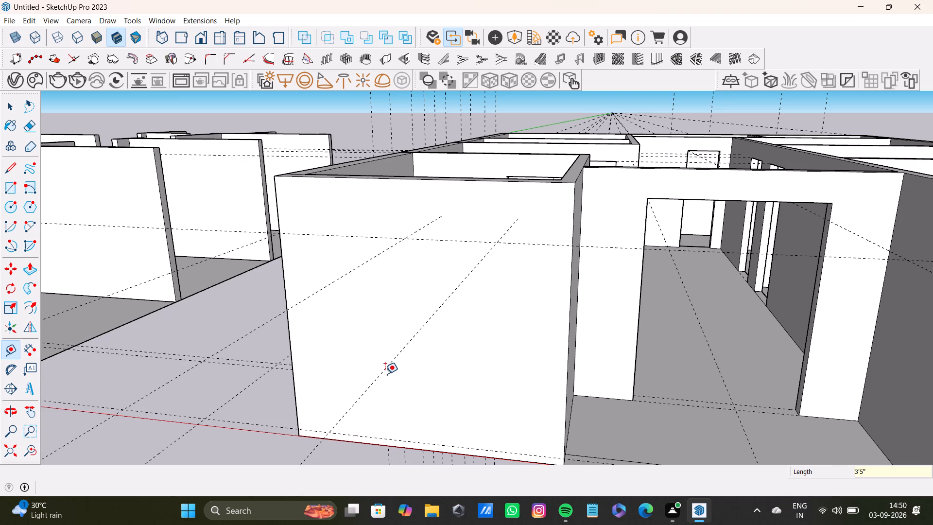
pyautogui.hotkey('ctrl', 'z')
# Place a horizontal guide 3' 5" above the bottom edge of the solid front wall.
pyautogui.click(388, 446)
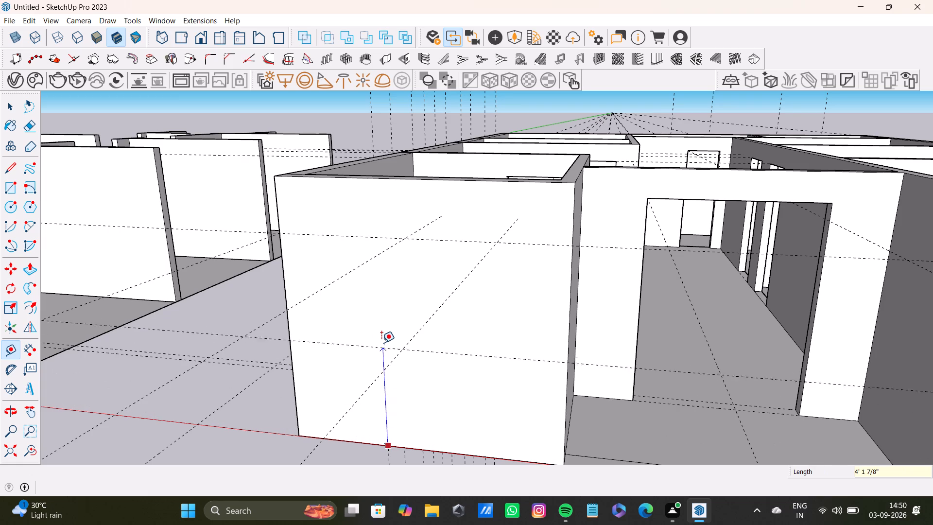
pyautogui.write("3'5")
pyautogui.hotkey('shift', '"')
pyautogui.press('Return')
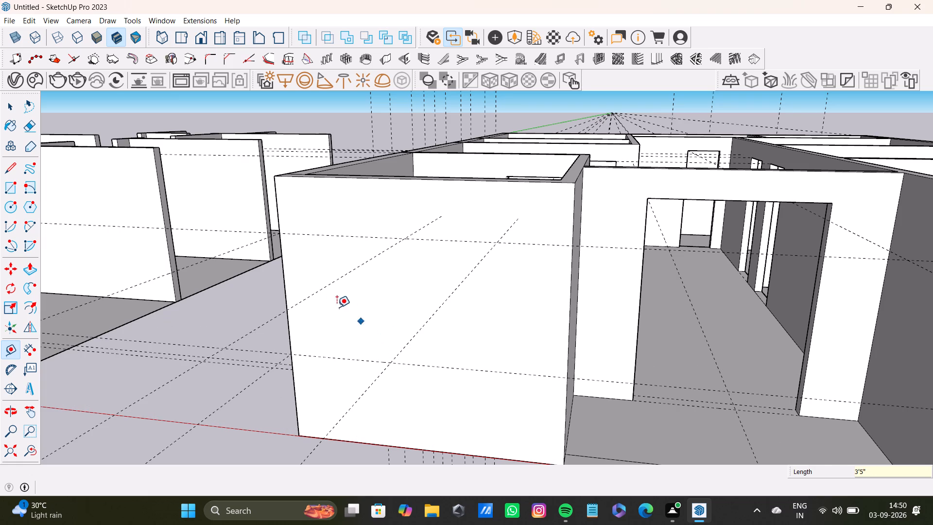
# Examine the long wall's window openings from inside the house and the guides on the solid front wall.
pyautogui.scroll(-6, 363, 288)
pyautogui.moveTo(363, 308); pyautogui.dragTo(396, 326, button='middle')
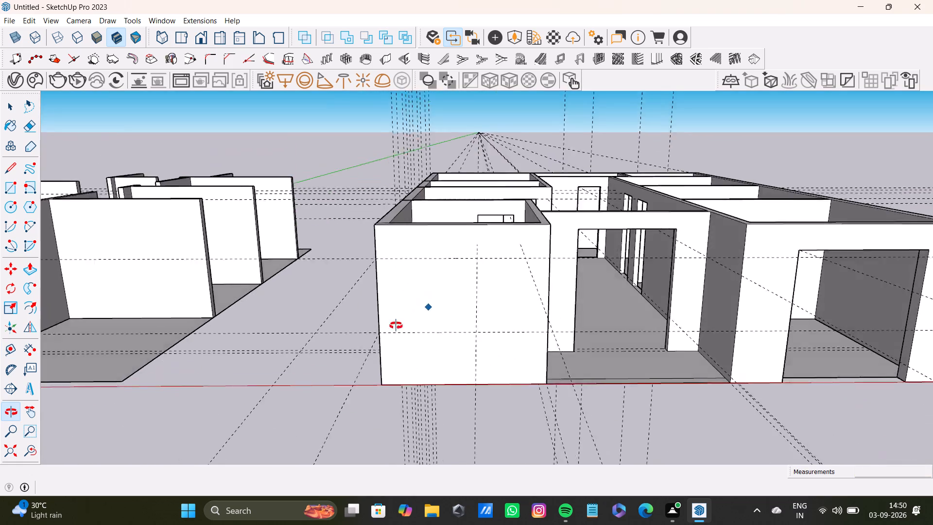
pyautogui.moveTo(396, 326); pyautogui.dragTo(81, 474, button='middle')
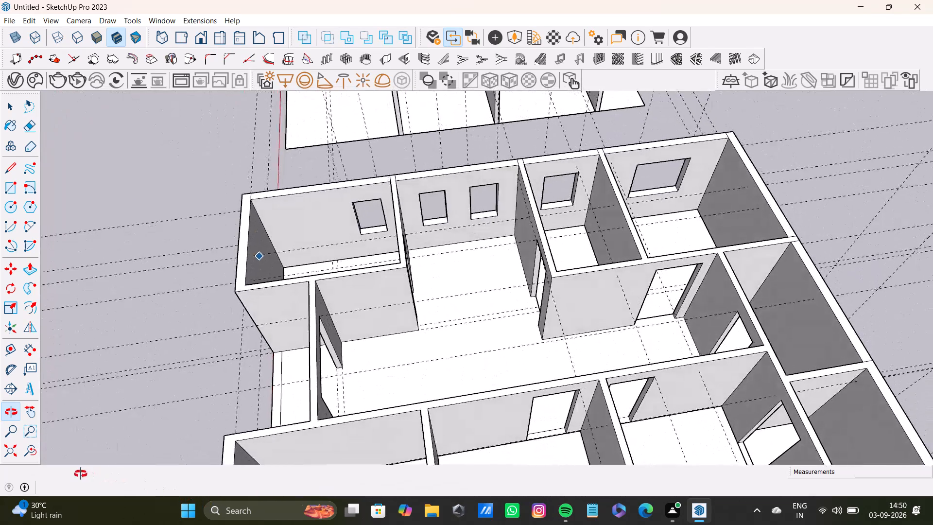
pyautogui.moveTo(81, 474); pyautogui.dragTo(352, 352, button='middle')
pyautogui.scroll(-7, 307, 336)
pyautogui.moveTo(332, 382); pyautogui.dragTo(380, 318, button='middle')
pyautogui.scroll(4, 351, 290)
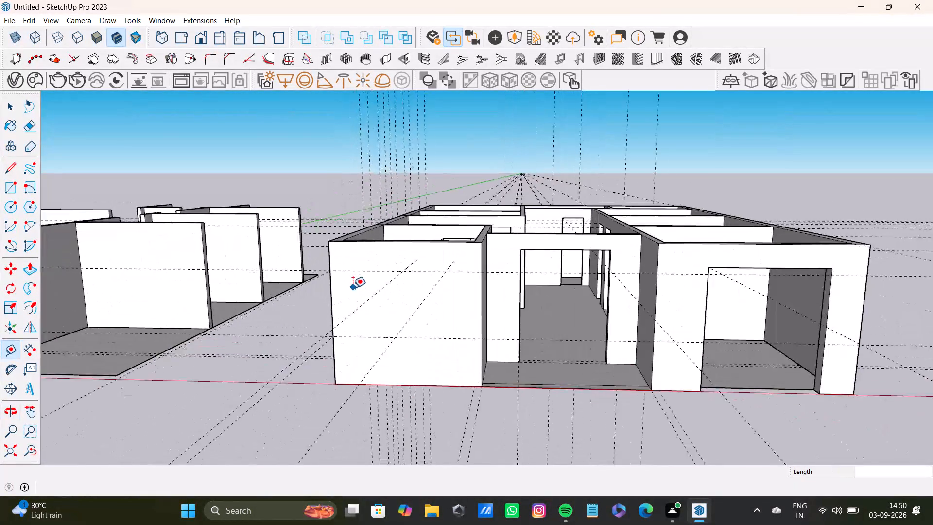
# Place two vertical guides inward from the side edges of the solid front wall, the first about 2' 3" from its outer edge.
pyautogui.scroll(7, 353, 288)
pyautogui.click(314, 294)
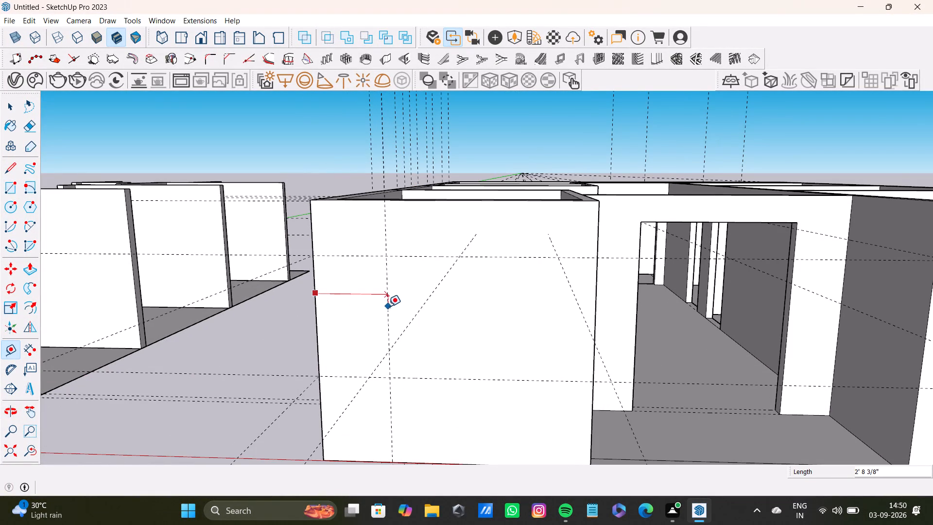
pyautogui.click(376, 309)
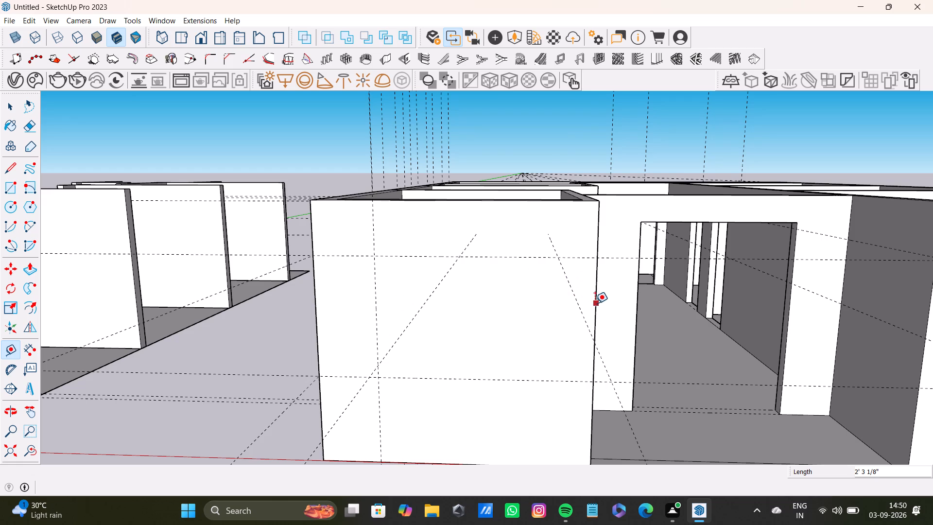
pyautogui.click(595, 303)
pyautogui.click(451, 318)
# Place a horizontal guide 2' below the top edge of the blank long outer side wall.
pyautogui.scroll(-7, 452, 330)
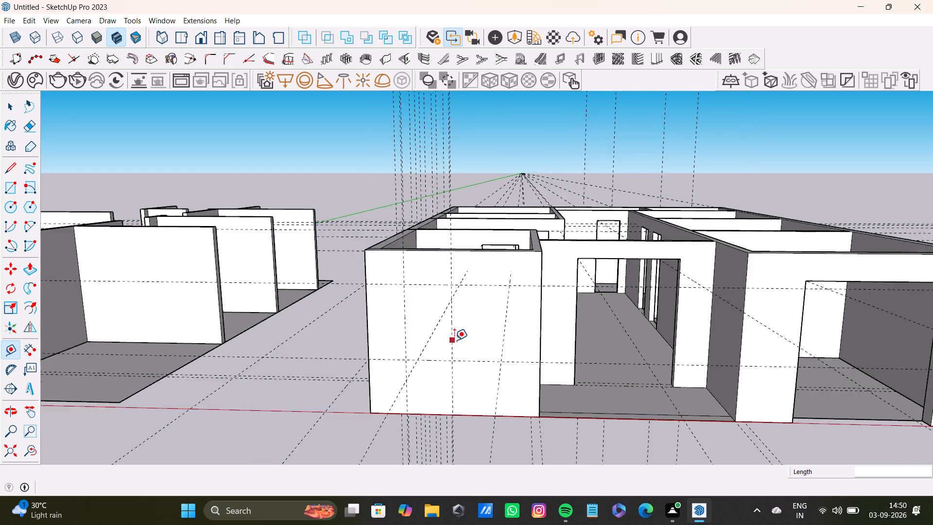
pyautogui.scroll(-2, 454, 340)
pyautogui.keyDown('shift'); pyautogui.moveTo(475, 347); pyautogui.dragTo(344, 350, button='middle'); pyautogui.keyUp('shift')
pyautogui.scroll(4, 500, 339)
pyautogui.moveTo(515, 333); pyautogui.dragTo(273, 354, button='middle')
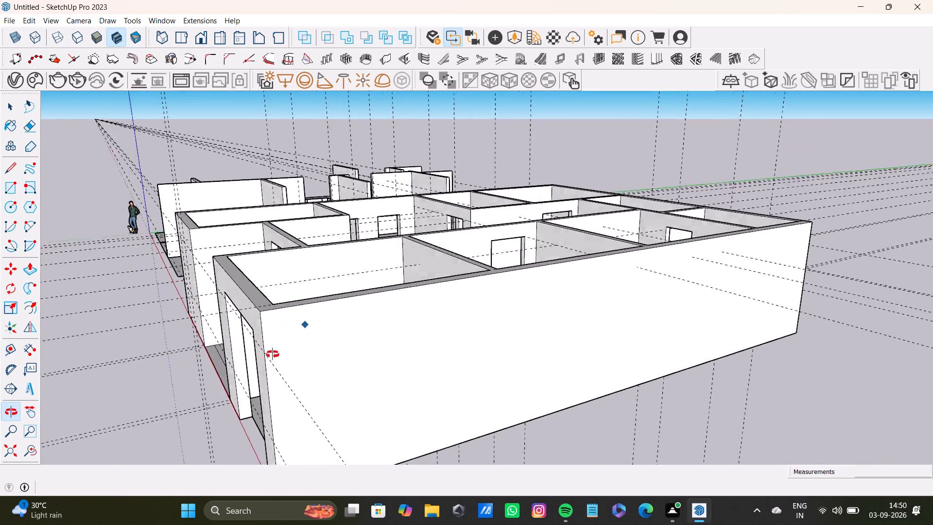
pyautogui.moveTo(273, 354); pyautogui.dragTo(211, 364, button='middle')
pyautogui.scroll(-4, 180, 323)
pyautogui.moveTo(331, 341); pyautogui.dragTo(493, 321, button='middle')
pyautogui.moveTo(514, 326); pyautogui.dragTo(445, 398, button='middle')
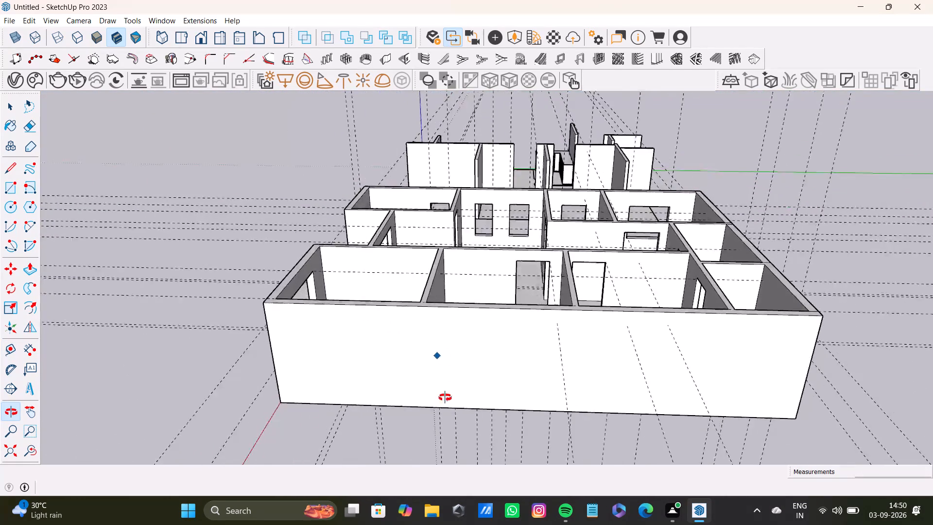
pyautogui.moveTo(445, 398); pyautogui.dragTo(450, 456, button='middle')
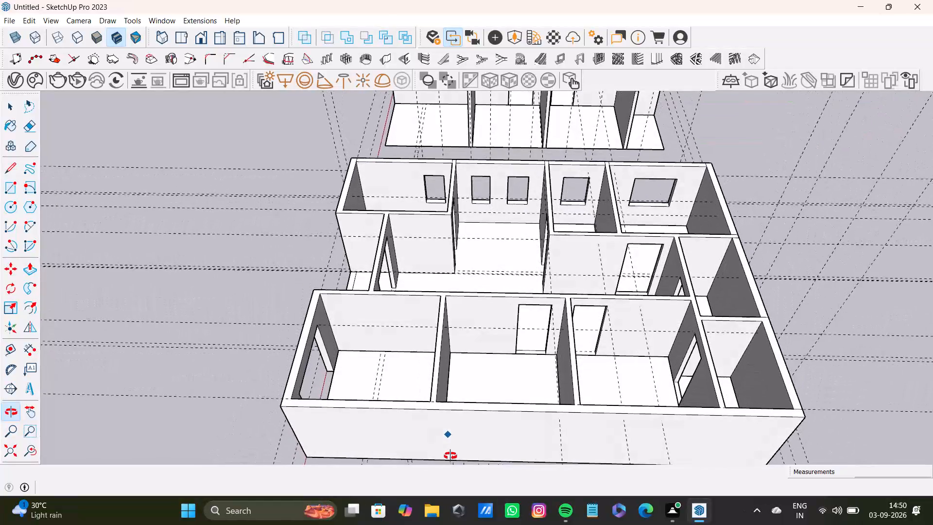
pyautogui.moveTo(450, 456); pyautogui.dragTo(459, 364, button='middle')
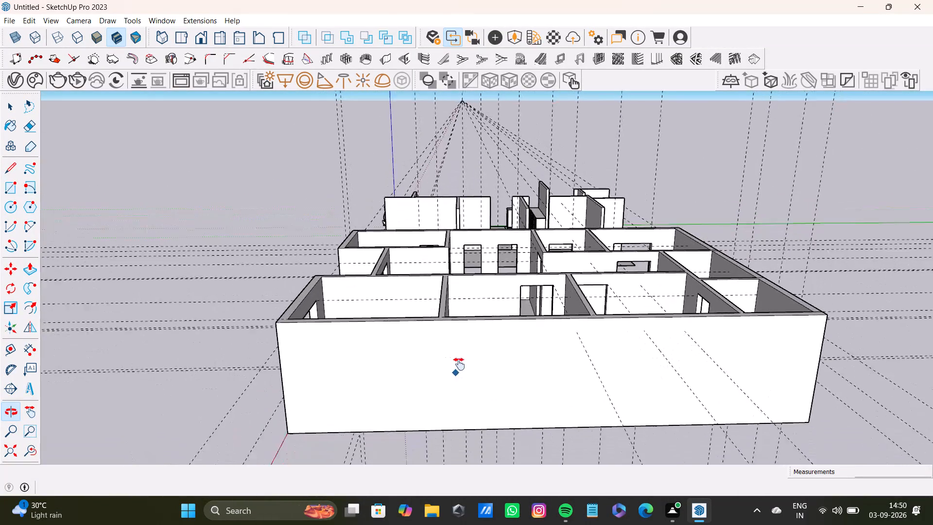
pyautogui.moveTo(459, 364); pyautogui.dragTo(458, 358, button='middle')
pyautogui.moveTo(452, 368); pyautogui.dragTo(448, 315, button='middle')
pyautogui.click(454, 246)
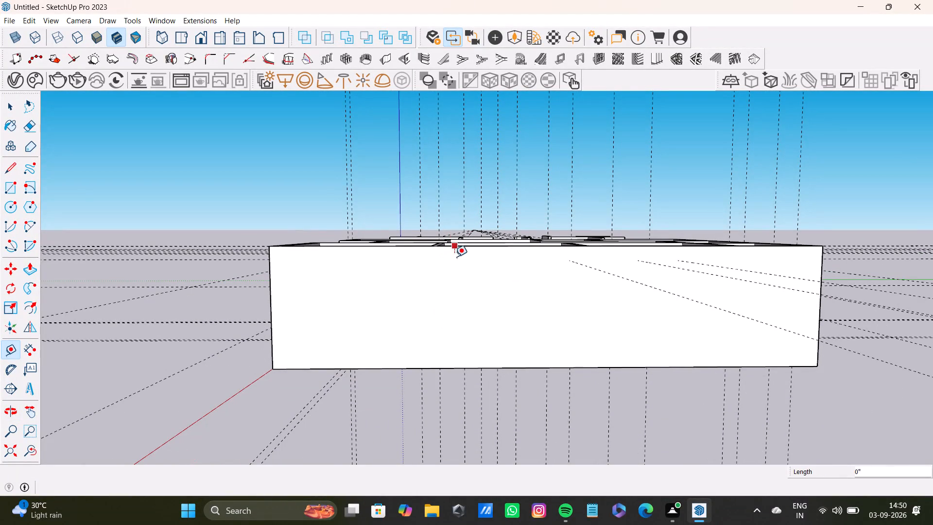
pyautogui.write("2'")
pyautogui.press('Return')
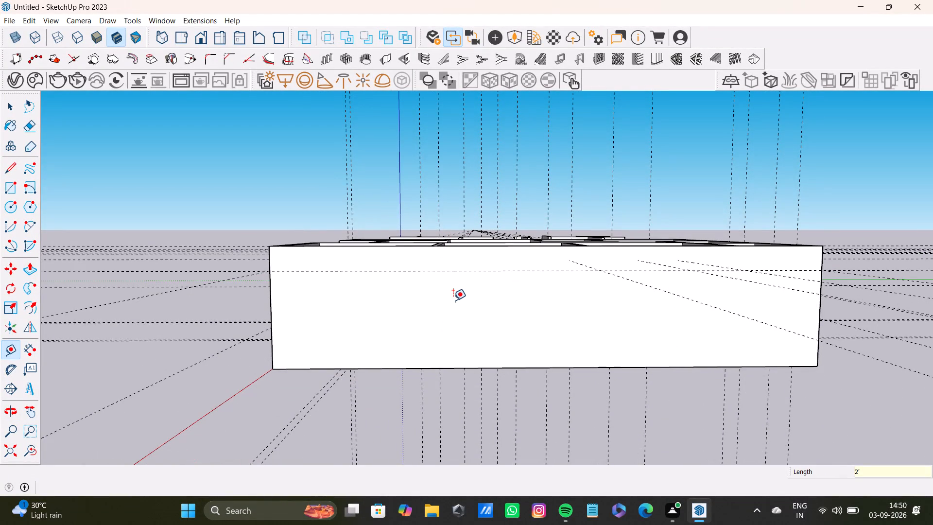
# Place a horizontal guide 3' 5" above the bottom edge of the blank long side wall.
pyautogui.scroll(7, 402, 361)
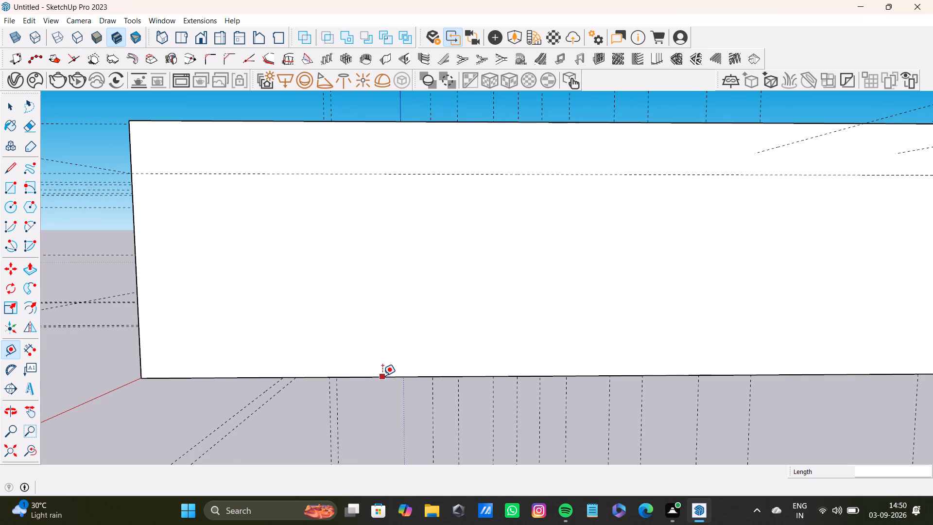
pyautogui.click(382, 376)
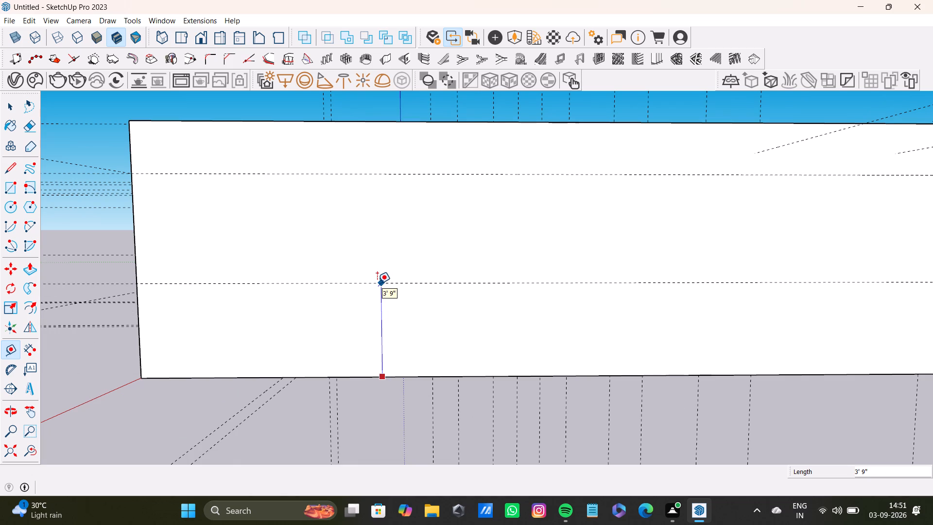
pyautogui.press('3')
pyautogui.press("'")
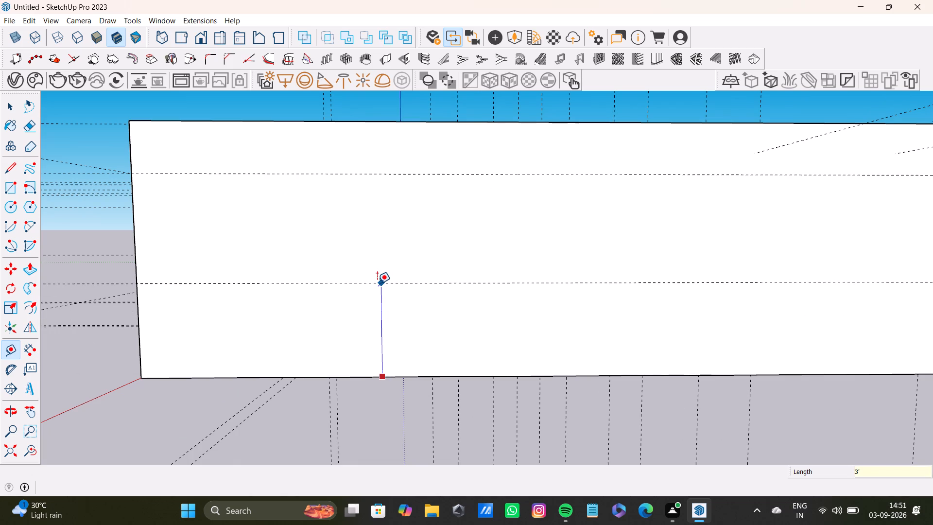
pyautogui.press('5')
pyautogui.hotkey('shift', '"')
pyautogui.press('Return')
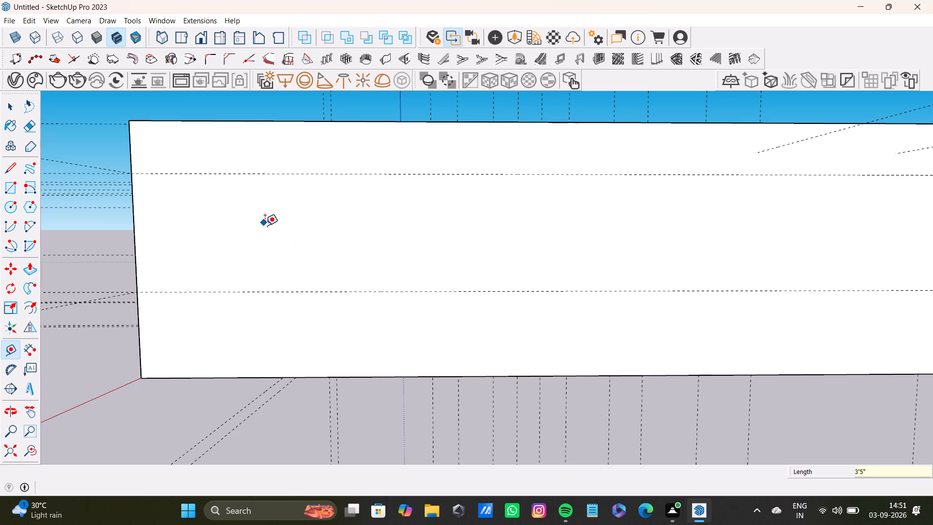
# Draw a 9" line across the long wall's top, continuing the face of the first partition from the front.
pyautogui.scroll(-8, 265, 226)
pyautogui.moveTo(310, 251); pyautogui.dragTo(282, 364, button='middle')
pyautogui.scroll(6, 304, 328)
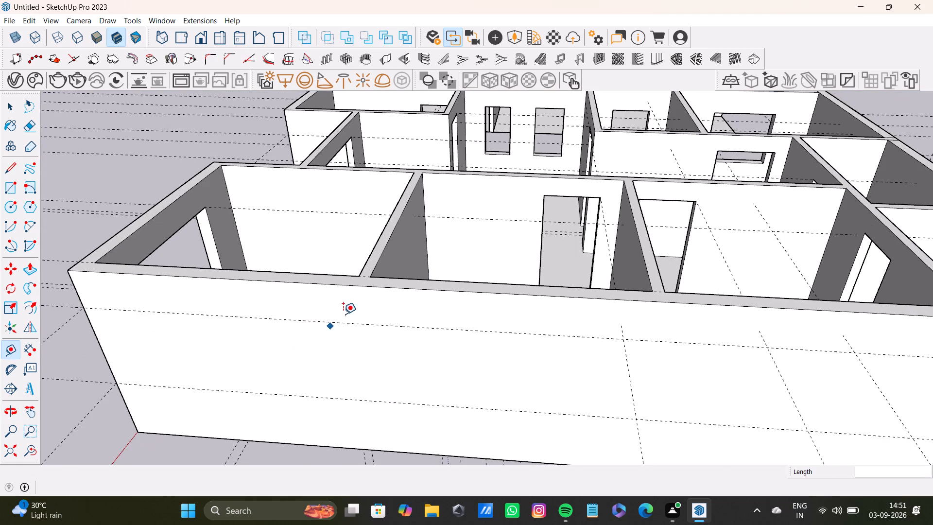
pyautogui.press('space')
pyautogui.press('l')
pyautogui.scroll(3, 373, 291)
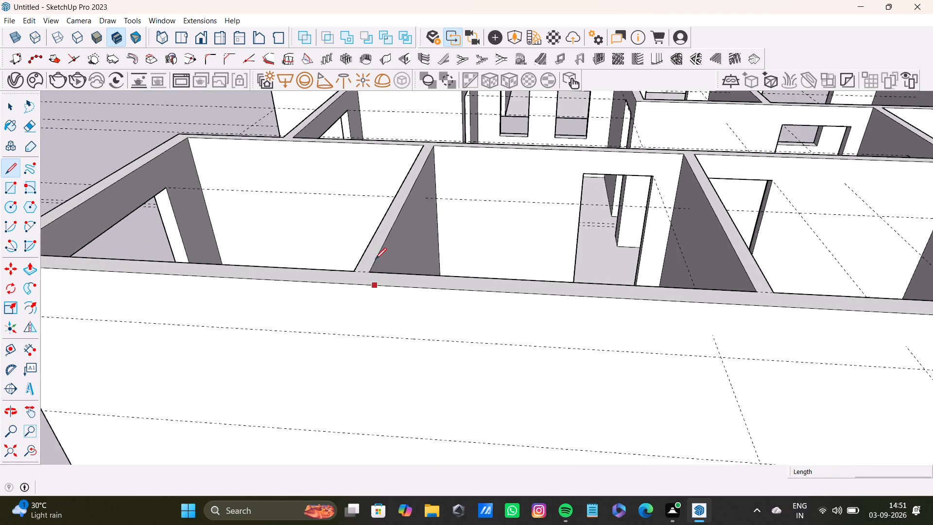
pyautogui.scroll(6, 375, 259)
pyautogui.click(367, 280)
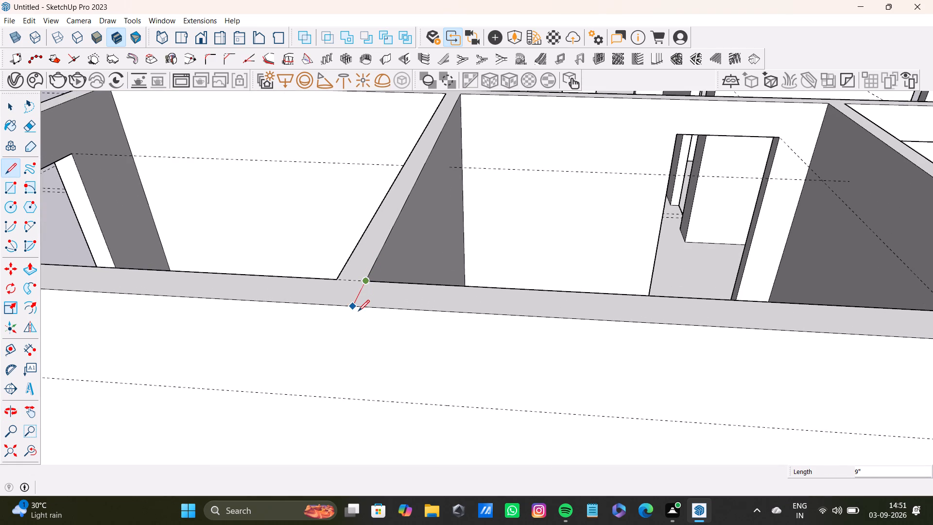
pyautogui.click(358, 311)
# Draw a 10' vertical line down the long wall's outer face from the first partition's line to the bottom edge.
pyautogui.scroll(-6, 341, 352)
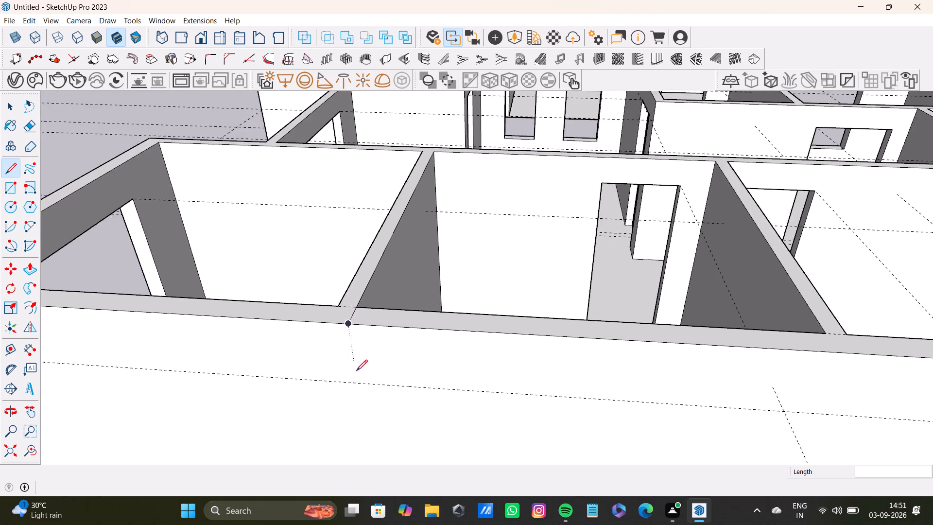
pyautogui.scroll(-2, 356, 371)
pyautogui.keyDown('shift'); pyautogui.moveTo(357, 390); pyautogui.dragTo(341, 263, button='middle'); pyautogui.keyUp('shift')
pyautogui.moveTo(335, 205); pyautogui.dragTo(337, 212)
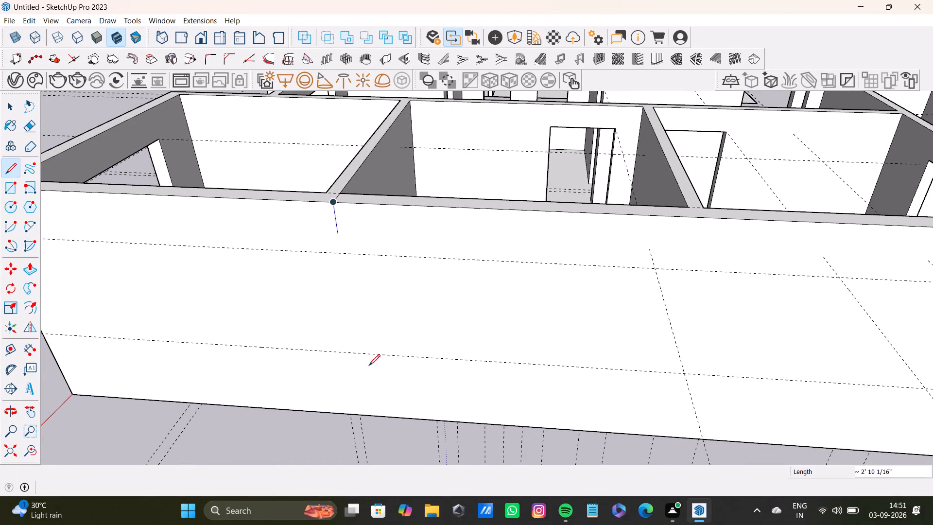
pyautogui.scroll(-3, 359, 418)
pyautogui.moveTo(358, 416); pyautogui.dragTo(358, 425, button='middle')
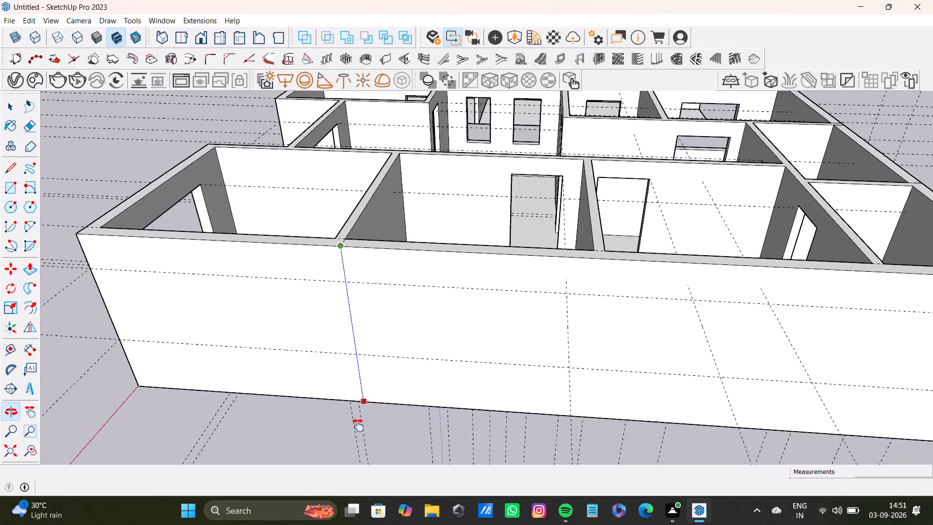
pyautogui.moveTo(358, 425); pyautogui.dragTo(359, 346, button='middle')
pyautogui.click(353, 337)
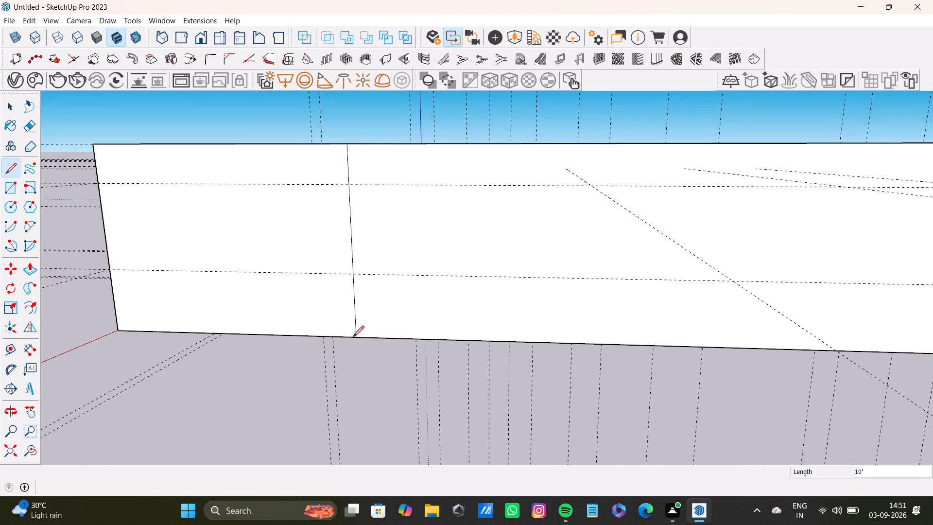
# Draw a 9" line across the wall top at the second partition and continue it down the outer face to the bottom edge.
pyautogui.scroll(-4, 365, 323)
pyautogui.keyDown('shift'); pyautogui.moveTo(418, 278); pyautogui.dragTo(379, 371, button='middle'); pyautogui.keyUp('shift')
pyautogui.moveTo(442, 327); pyautogui.dragTo(426, 418, button='middle')
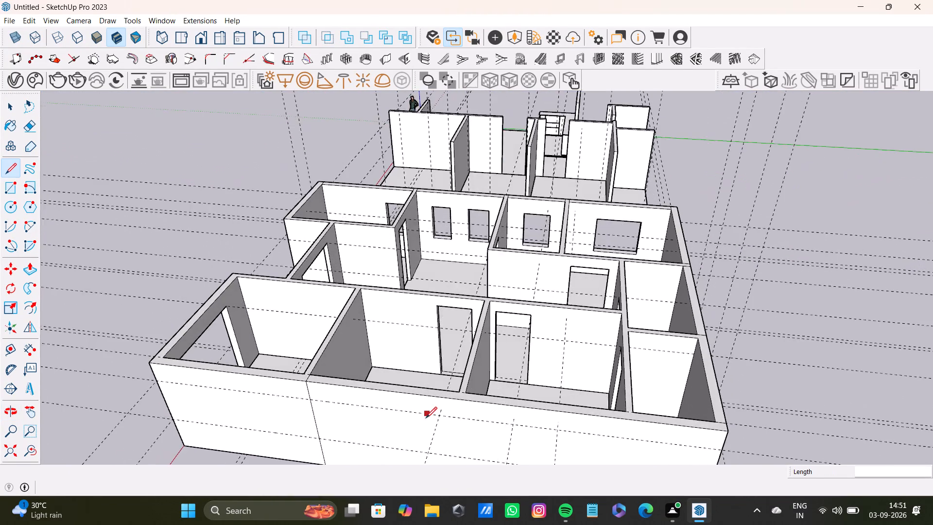
pyautogui.scroll(7, 426, 418)
pyautogui.click(492, 369)
pyautogui.click(486, 385)
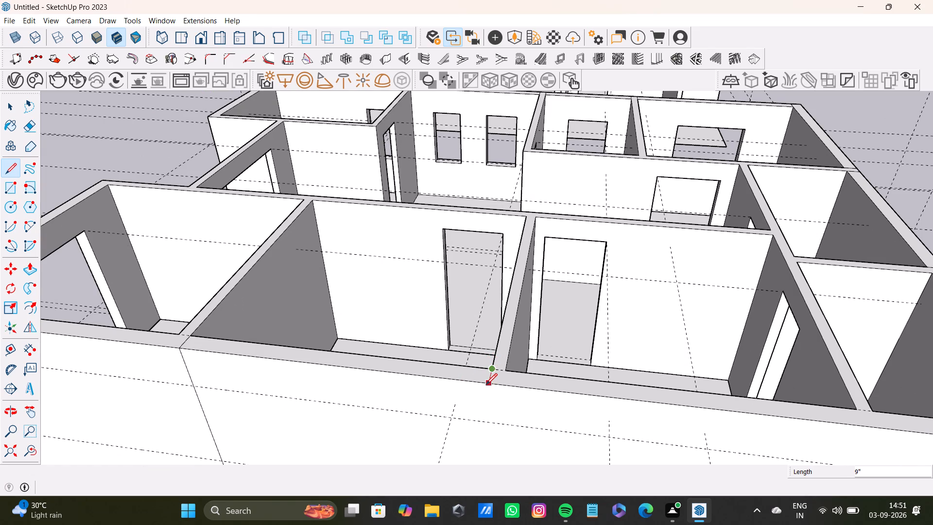
pyautogui.scroll(-3, 483, 412)
pyautogui.moveTo(477, 442); pyautogui.dragTo(477, 289, button='middle')
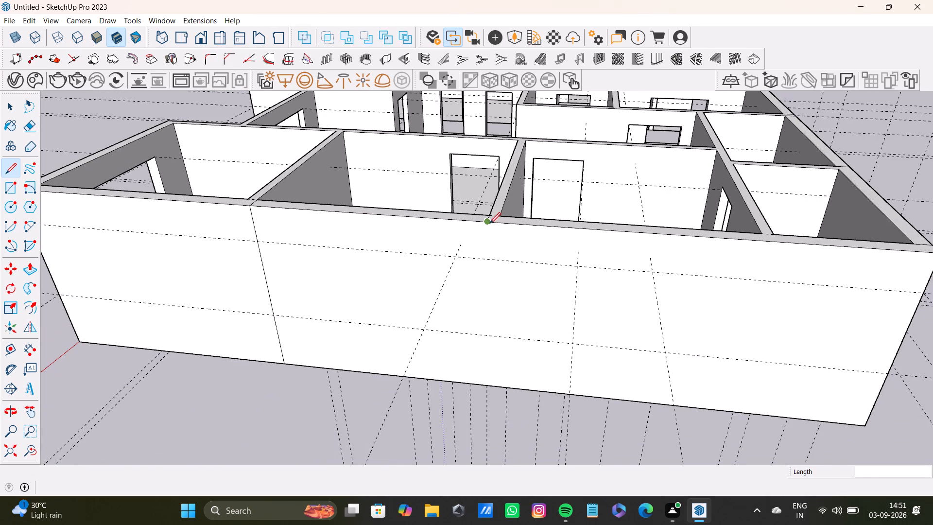
pyautogui.click(489, 222)
pyautogui.click(482, 388)
# Draw a 9" line across the wall top at the third partition and continue it down the outer face to the bottom edge.
pyautogui.scroll(-7, 469, 371)
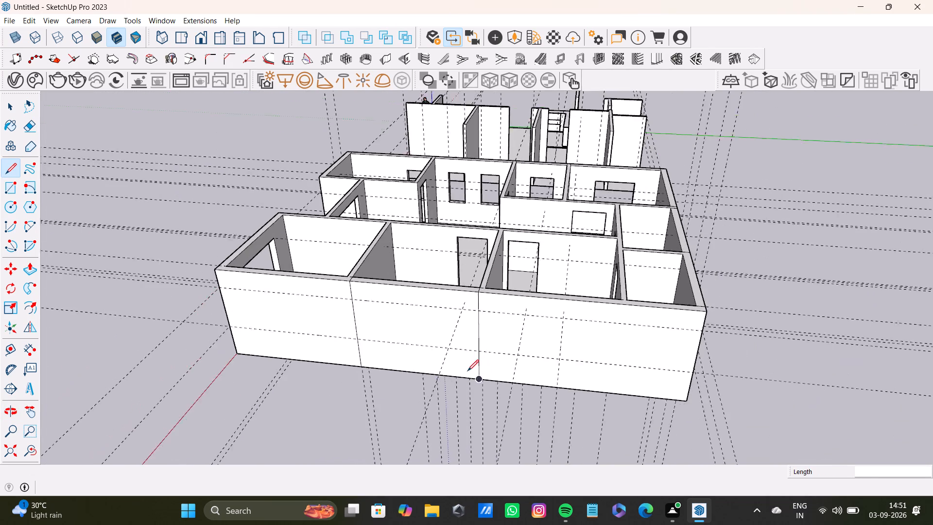
pyautogui.scroll(-1, 467, 371)
pyautogui.keyDown('shift'); pyautogui.moveTo(479, 357); pyautogui.dragTo(393, 394, button='middle'); pyautogui.keyUp('shift')
pyautogui.scroll(8, 433, 372)
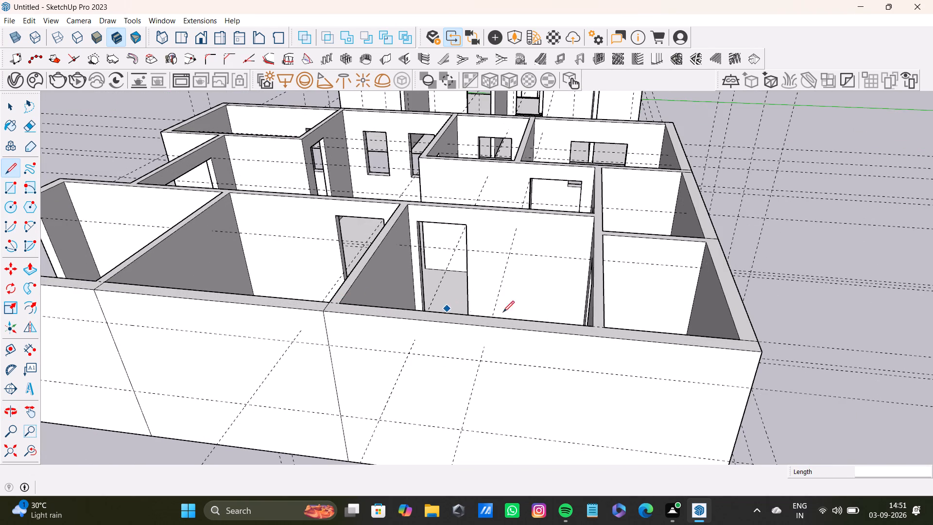
pyautogui.click(595, 328)
pyautogui.click(593, 341)
pyautogui.scroll(-4, 582, 374)
pyautogui.moveTo(575, 417); pyautogui.dragTo(544, 316, button='middle')
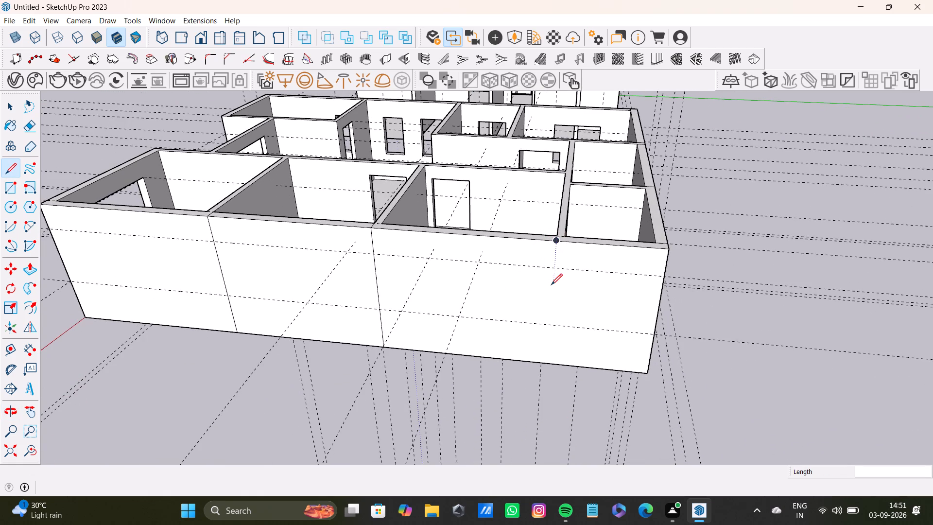
pyautogui.moveTo(551, 285); pyautogui.dragTo(533, 251, button='middle')
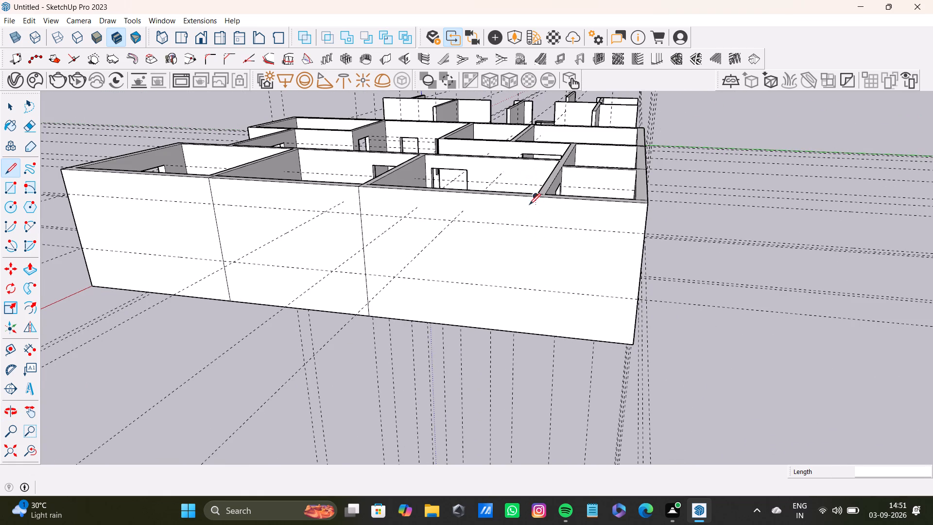
pyautogui.click(534, 200)
pyautogui.click(533, 335)
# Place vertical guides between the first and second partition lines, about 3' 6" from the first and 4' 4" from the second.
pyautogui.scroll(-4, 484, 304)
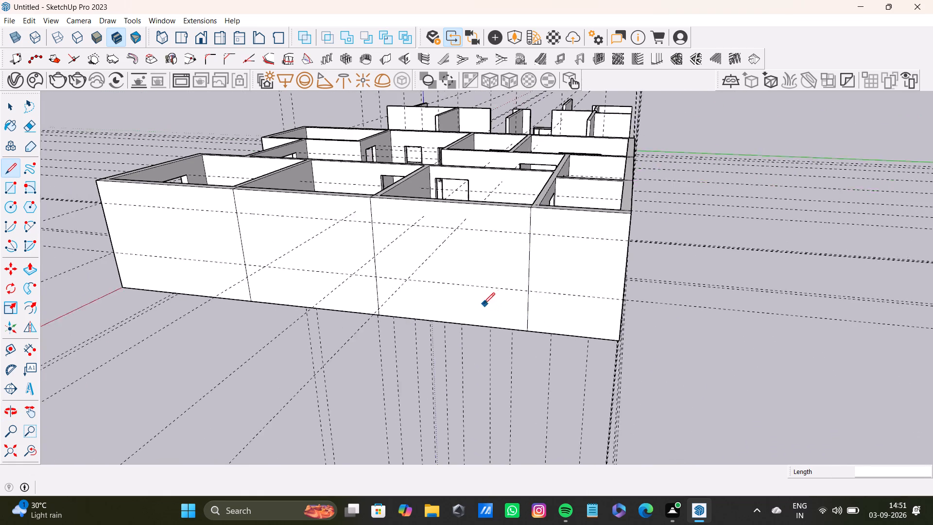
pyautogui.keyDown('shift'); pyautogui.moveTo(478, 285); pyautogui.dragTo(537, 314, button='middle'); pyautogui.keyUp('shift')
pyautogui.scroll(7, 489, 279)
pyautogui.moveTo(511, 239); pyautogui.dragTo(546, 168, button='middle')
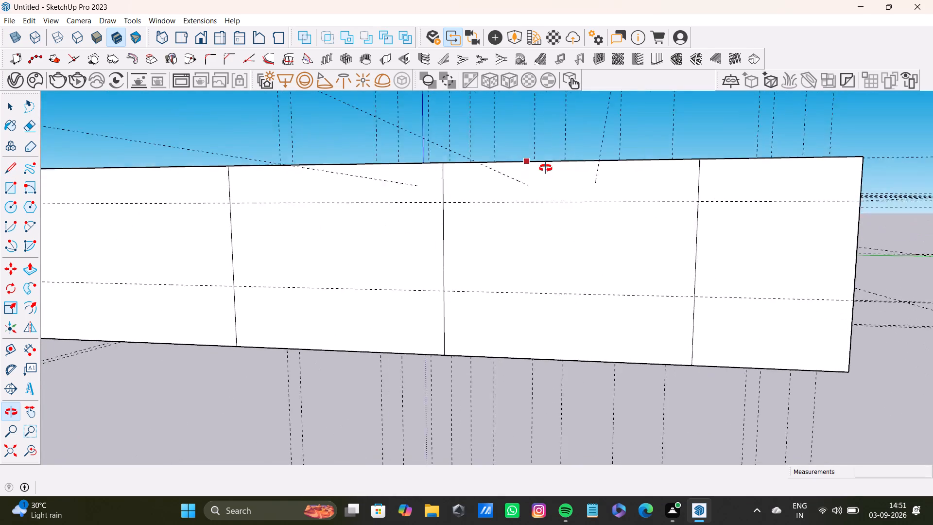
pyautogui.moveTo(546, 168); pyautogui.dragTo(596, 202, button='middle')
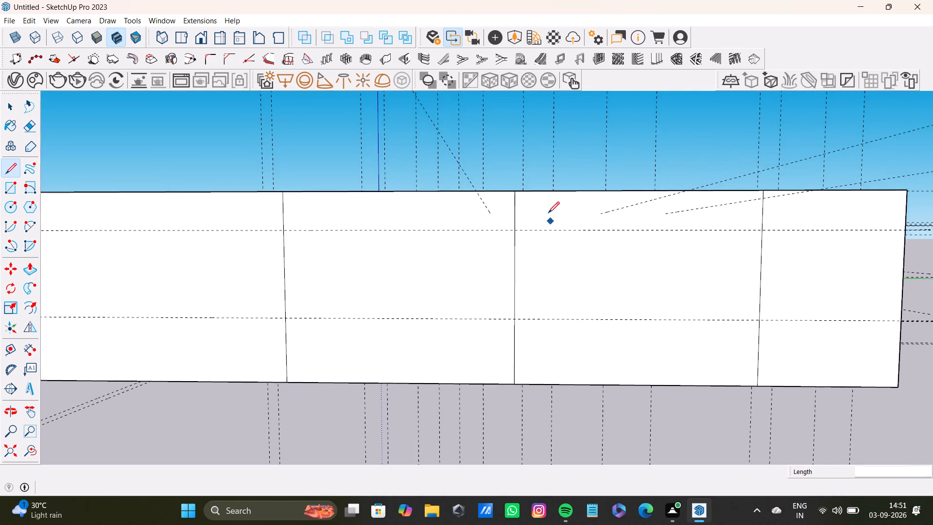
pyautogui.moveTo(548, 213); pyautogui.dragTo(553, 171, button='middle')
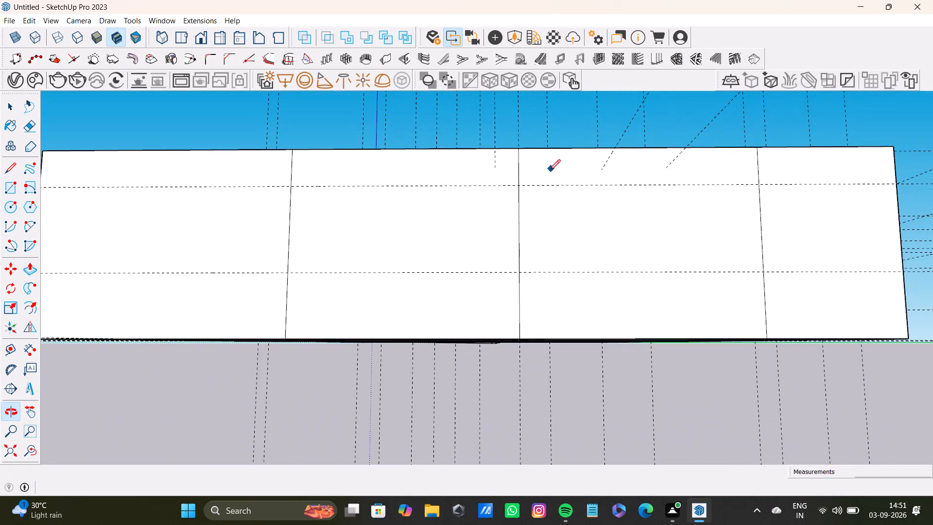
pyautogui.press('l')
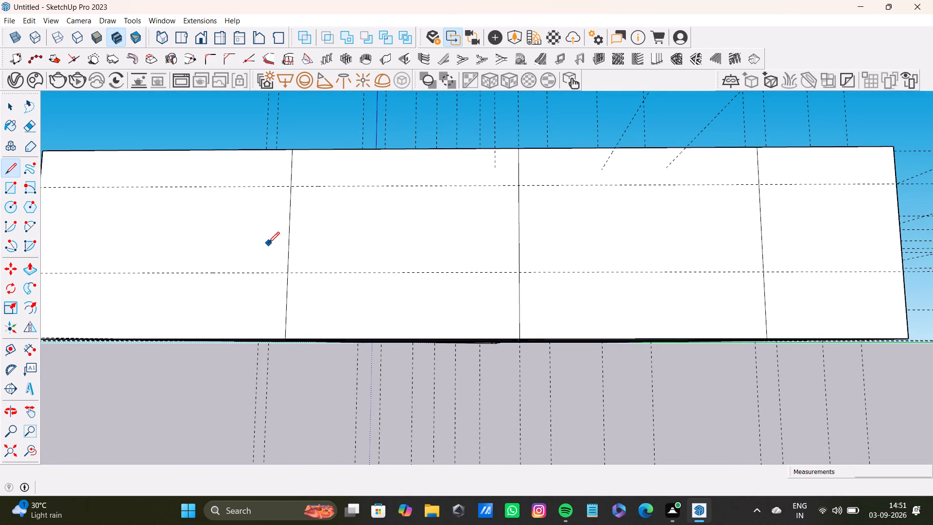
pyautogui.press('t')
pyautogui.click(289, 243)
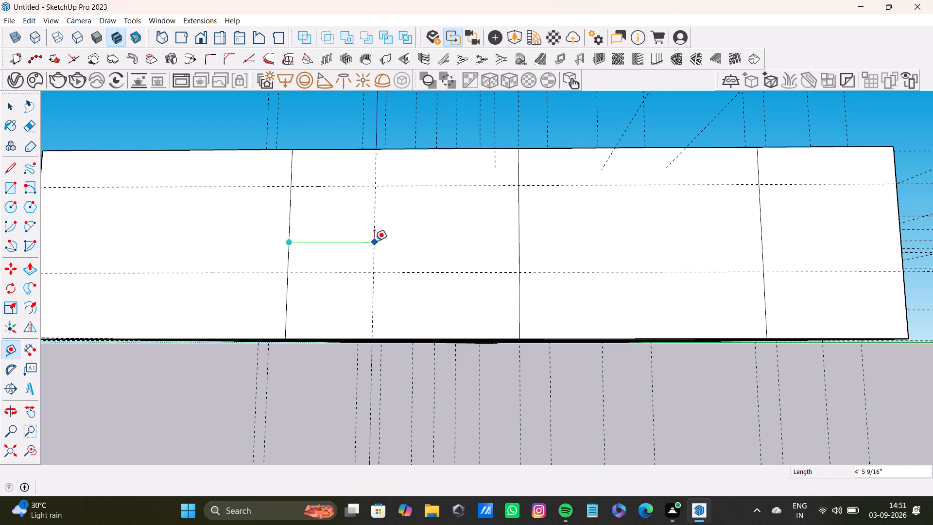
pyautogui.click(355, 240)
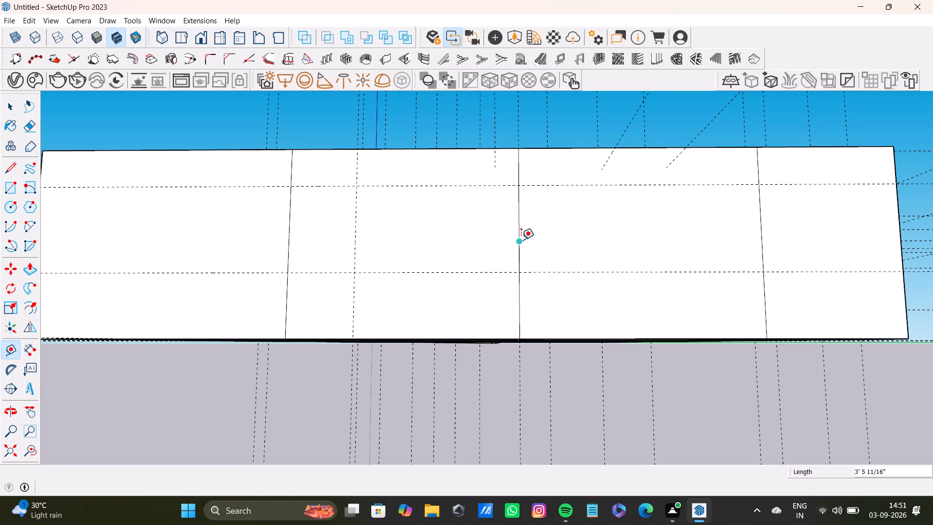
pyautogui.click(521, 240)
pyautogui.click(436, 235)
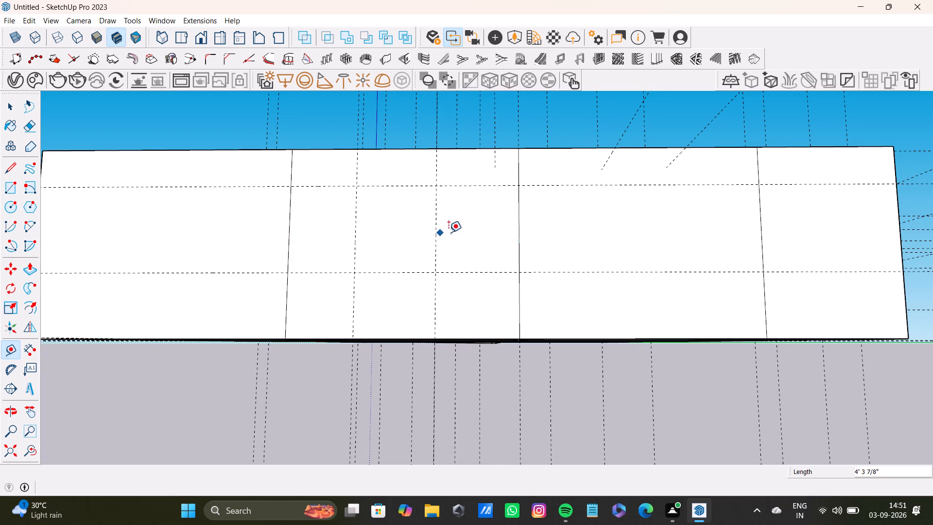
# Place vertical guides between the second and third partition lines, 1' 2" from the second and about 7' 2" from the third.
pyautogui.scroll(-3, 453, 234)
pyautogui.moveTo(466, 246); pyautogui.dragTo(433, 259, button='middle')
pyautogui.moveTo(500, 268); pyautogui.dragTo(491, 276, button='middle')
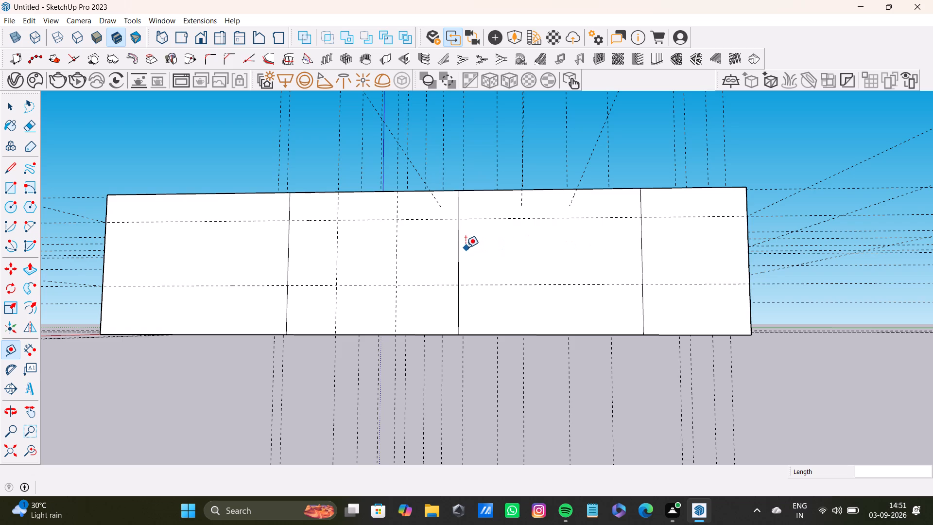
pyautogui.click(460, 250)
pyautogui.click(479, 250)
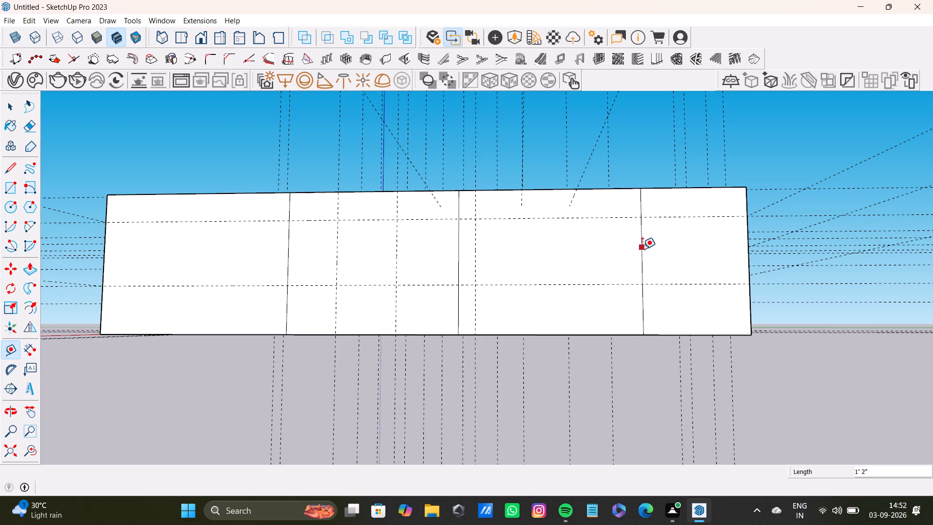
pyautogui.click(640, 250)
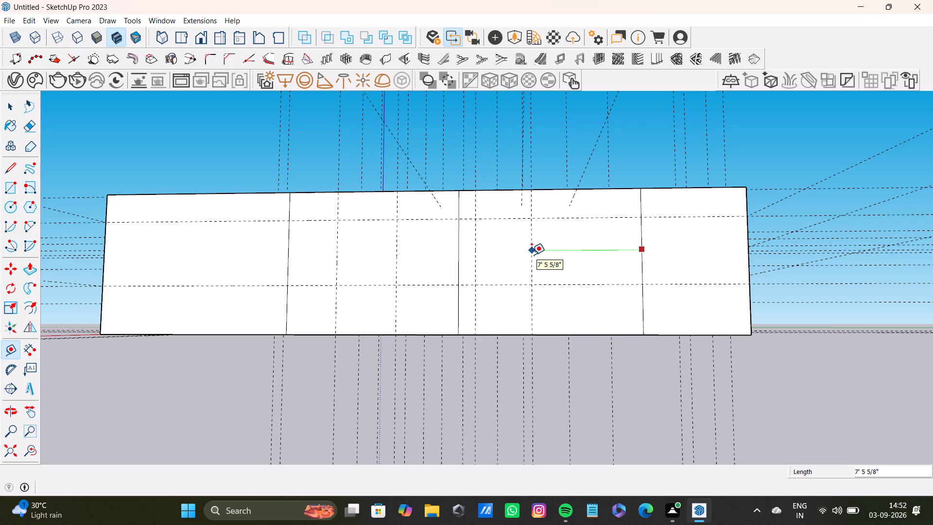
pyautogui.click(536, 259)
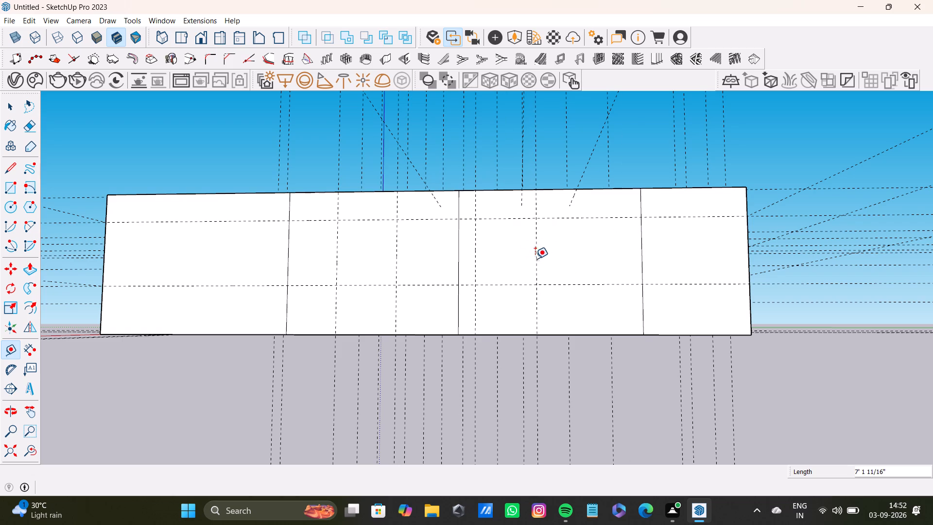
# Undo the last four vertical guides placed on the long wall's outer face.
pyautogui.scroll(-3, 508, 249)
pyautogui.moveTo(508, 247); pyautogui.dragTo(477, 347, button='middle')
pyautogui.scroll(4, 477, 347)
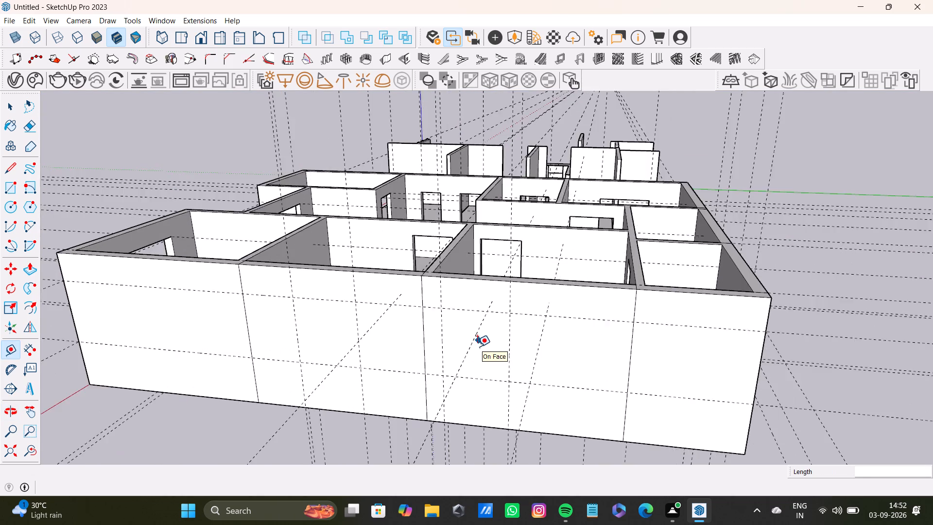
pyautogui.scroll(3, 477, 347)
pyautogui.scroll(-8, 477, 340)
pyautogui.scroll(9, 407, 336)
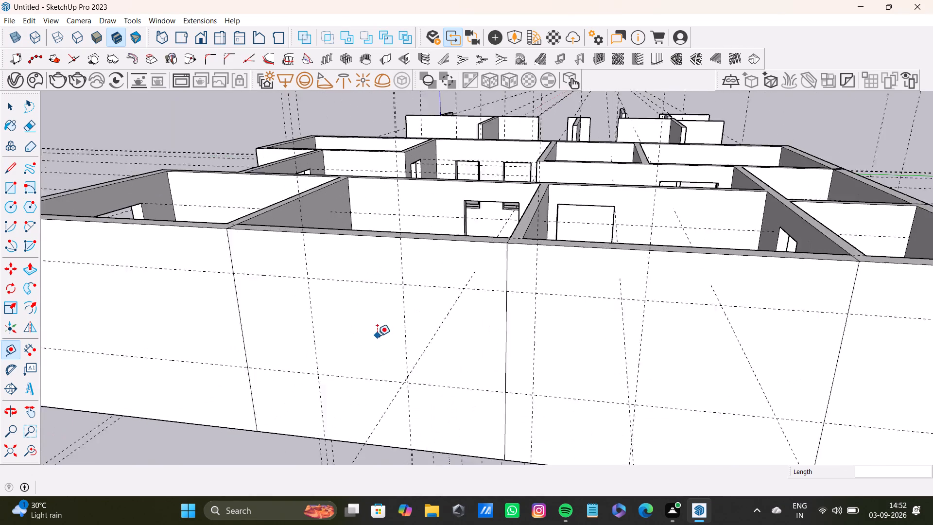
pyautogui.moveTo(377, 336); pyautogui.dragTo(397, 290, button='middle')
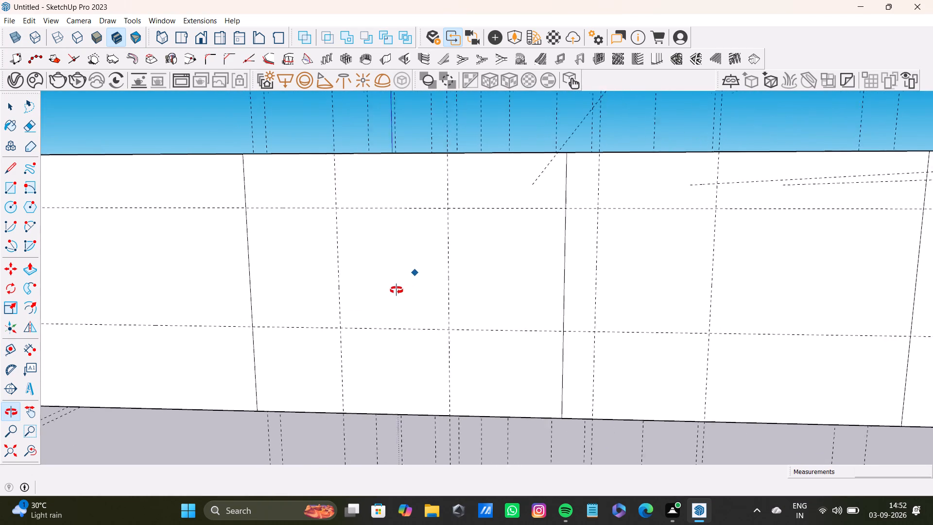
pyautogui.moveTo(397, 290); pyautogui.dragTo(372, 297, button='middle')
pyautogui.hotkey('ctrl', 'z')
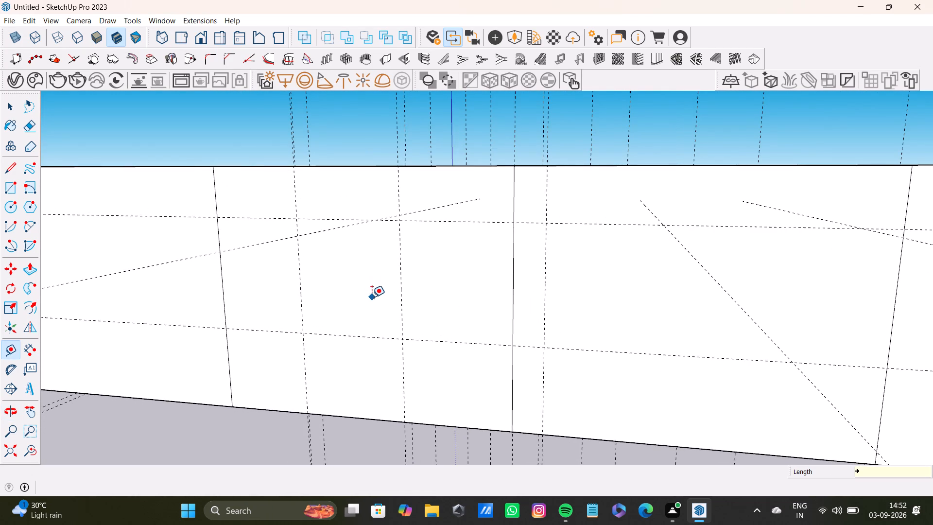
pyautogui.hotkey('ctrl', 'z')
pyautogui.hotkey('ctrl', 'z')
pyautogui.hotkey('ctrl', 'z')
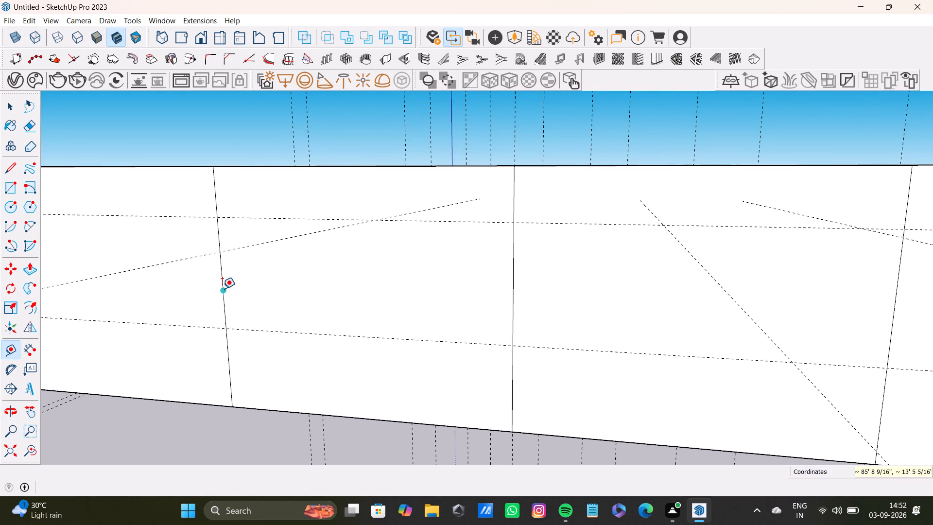
# Place vertical guides about 7' 8" from the first partition's line toward the second, and 1' 2" on either side of the second's.
pyautogui.click(222, 289)
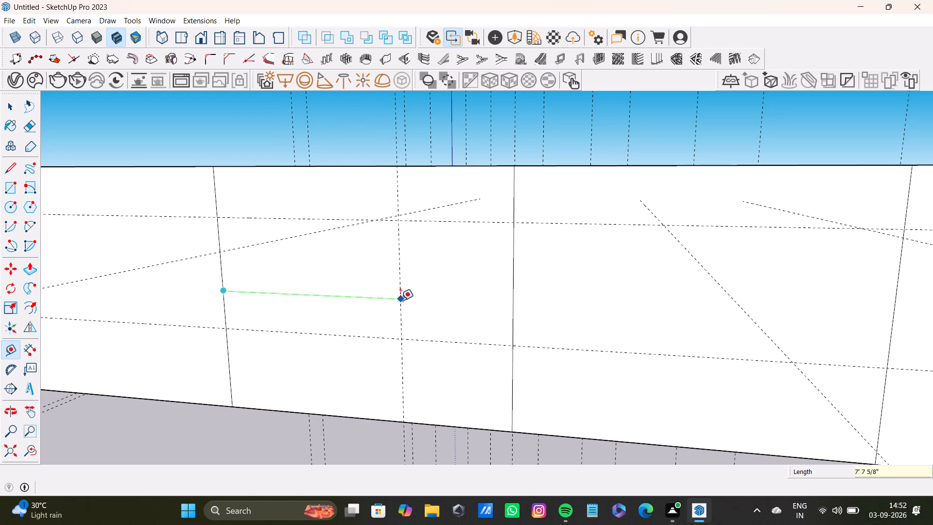
pyautogui.click(400, 300)
pyautogui.click(512, 303)
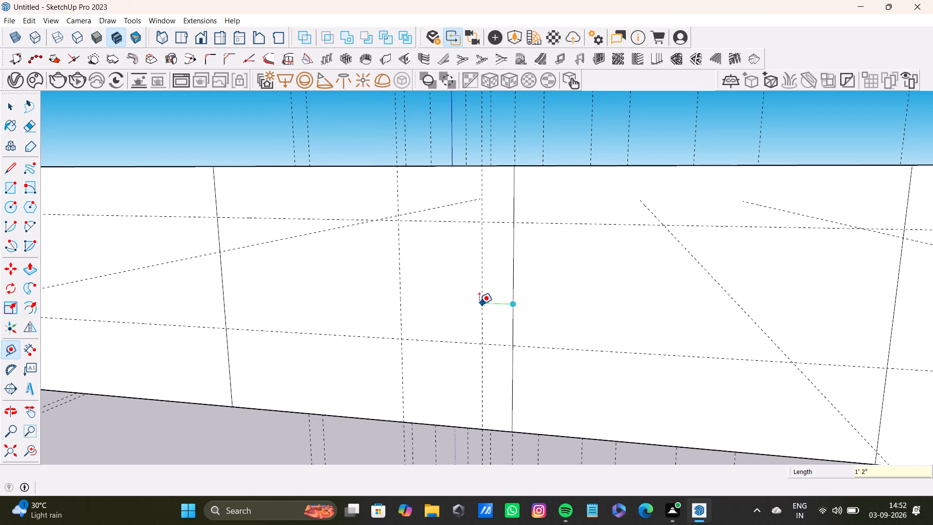
pyautogui.click(476, 309)
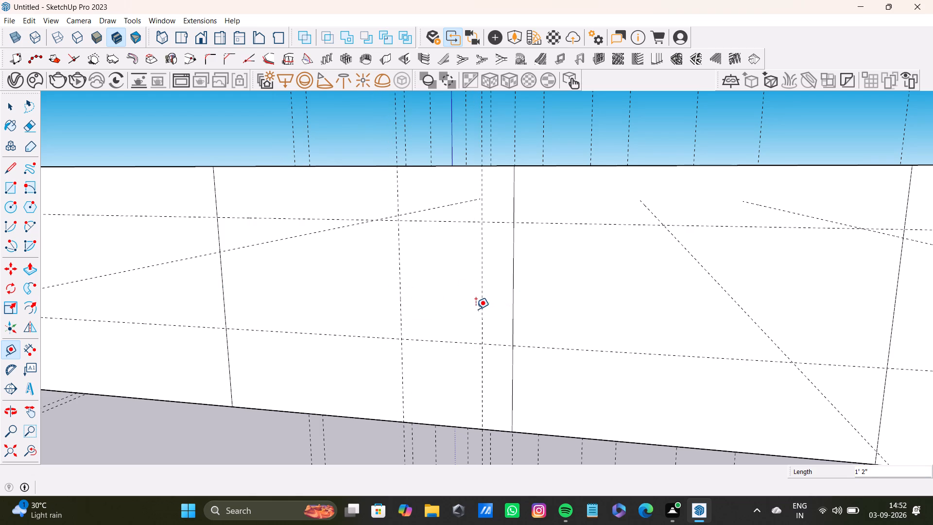
pyautogui.click(511, 304)
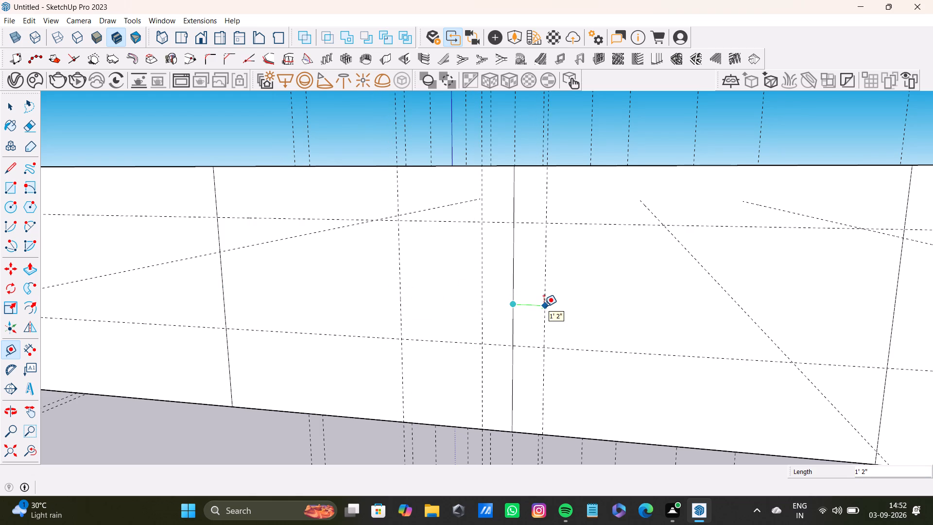
pyautogui.click(544, 307)
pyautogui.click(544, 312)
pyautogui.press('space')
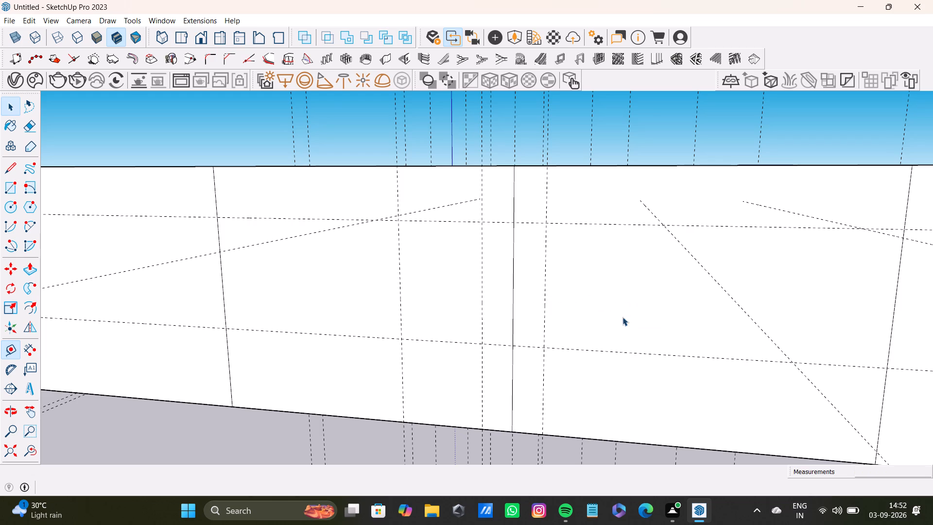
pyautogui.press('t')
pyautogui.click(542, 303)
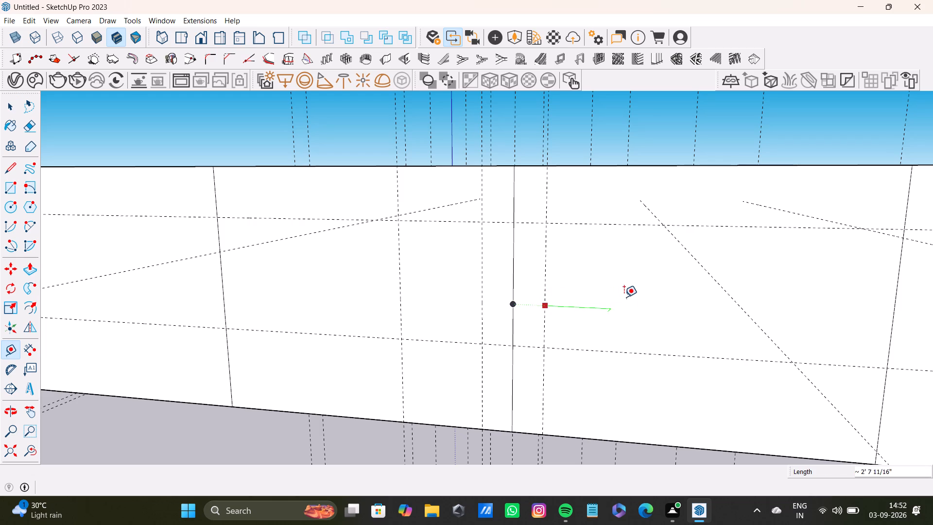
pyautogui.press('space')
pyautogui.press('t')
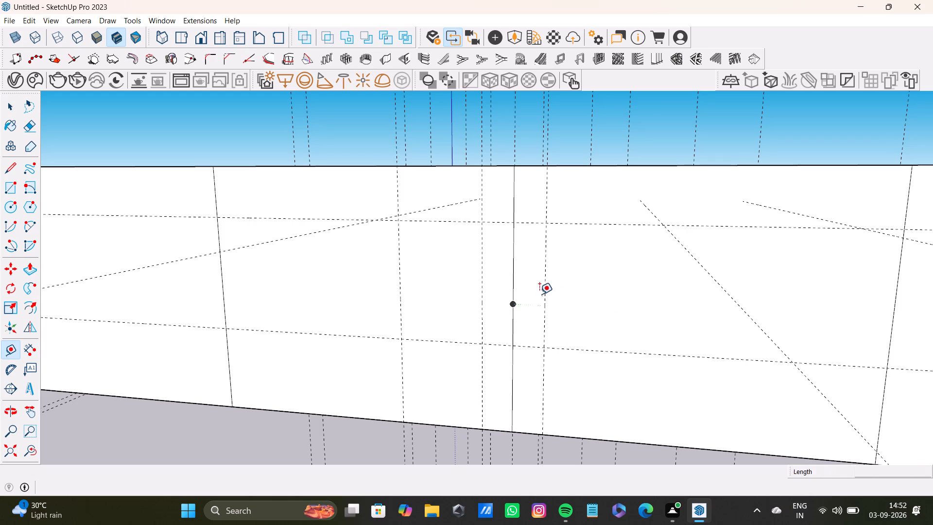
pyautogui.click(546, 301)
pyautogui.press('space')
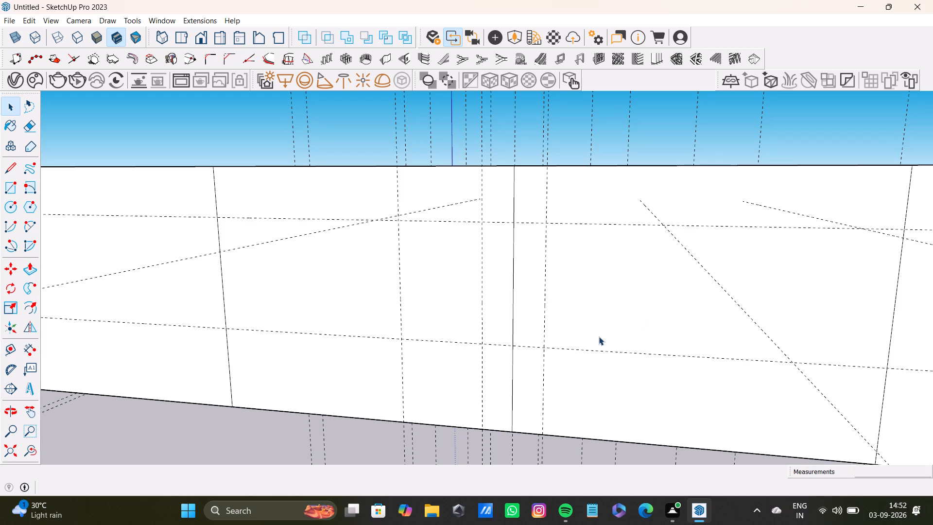
# Place a vertical guide about 8' 2" from the third partition's line toward the second partition's line.
pyautogui.scroll(-8, 599, 336)
pyautogui.keyDown('shift'); pyautogui.moveTo(600, 316); pyautogui.dragTo(564, 315, button='middle'); pyautogui.keyUp('shift')
pyautogui.press('t')
pyautogui.scroll(6, 607, 320)
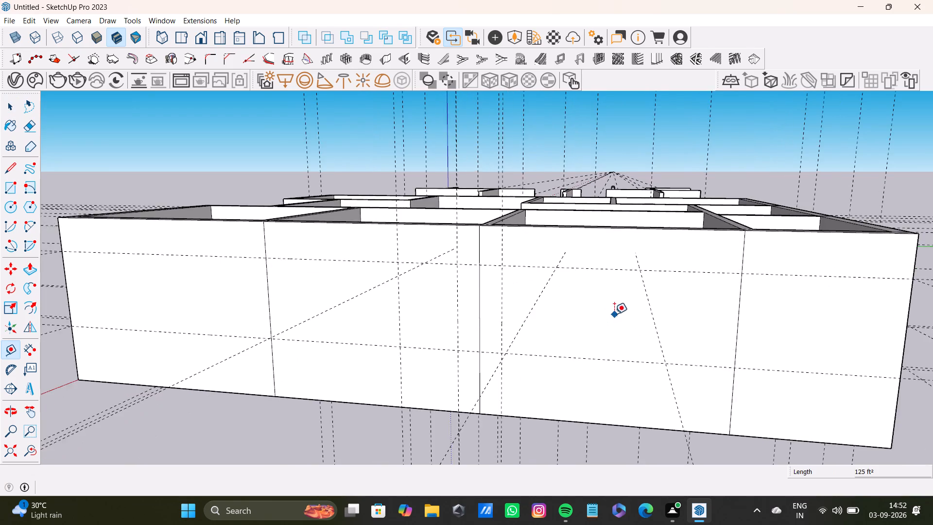
pyautogui.scroll(1, 614, 314)
pyautogui.click(785, 338)
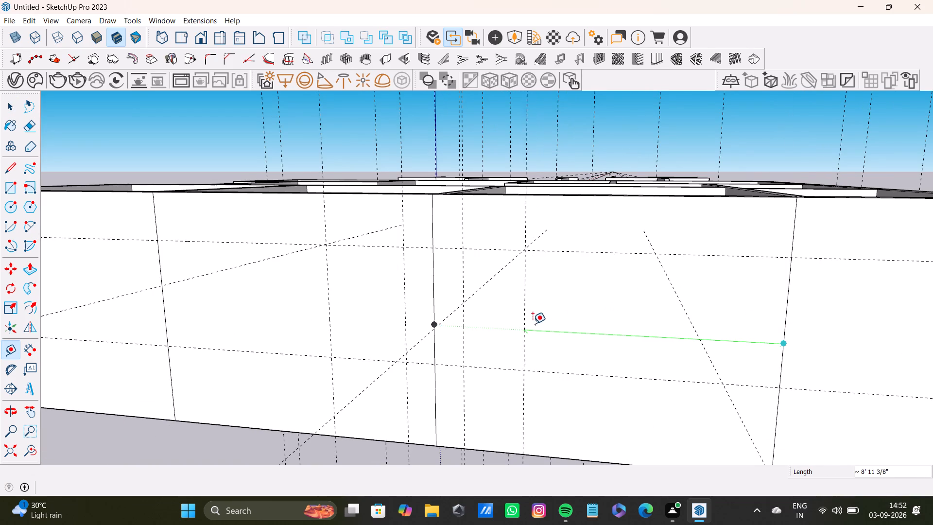
pyautogui.click(547, 326)
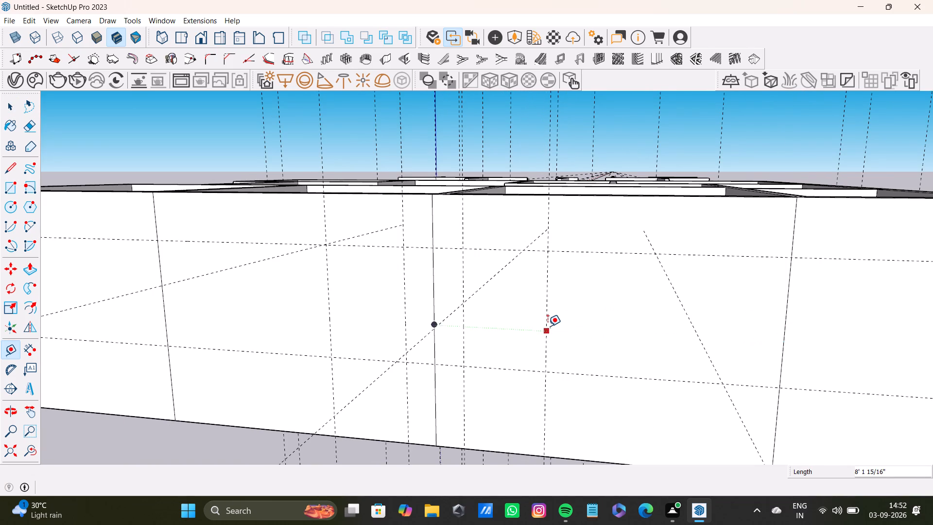
pyautogui.press('space')
# Draw two window rectangles between the horizontal guides, one in each vertical guide pair beside the second partition's line, the first about 3' 2" by 4' 7".
pyautogui.scroll(-8, 548, 326)
pyautogui.moveTo(549, 332); pyautogui.dragTo(565, 274, button='middle')
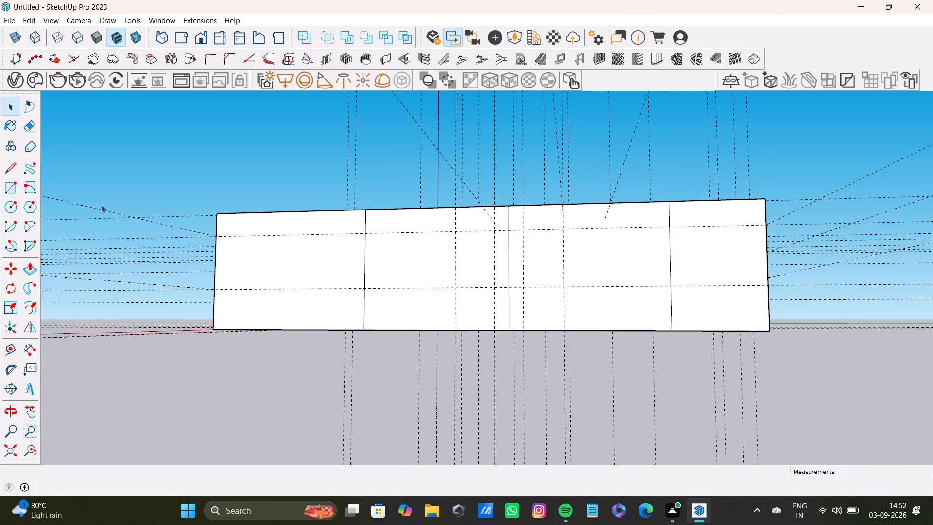
pyautogui.click(9, 183)
pyautogui.scroll(7, 395, 244)
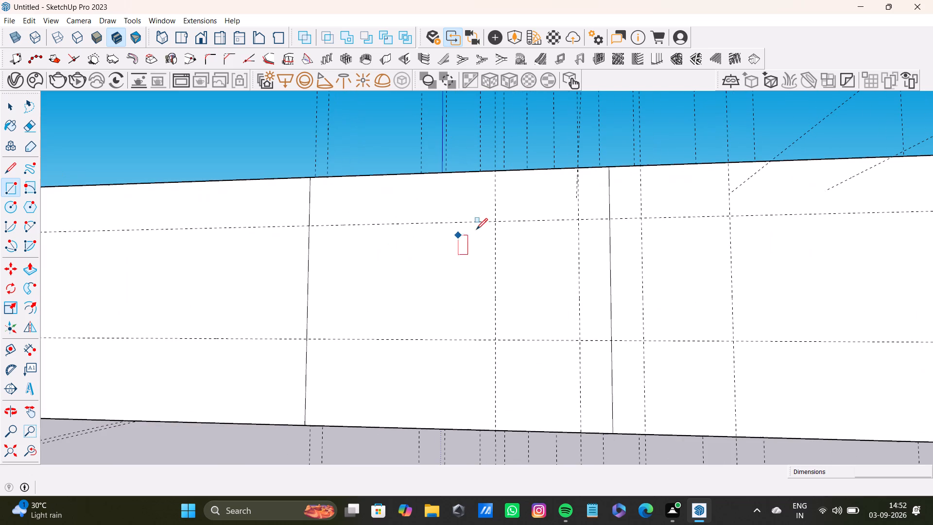
pyautogui.click(495, 224)
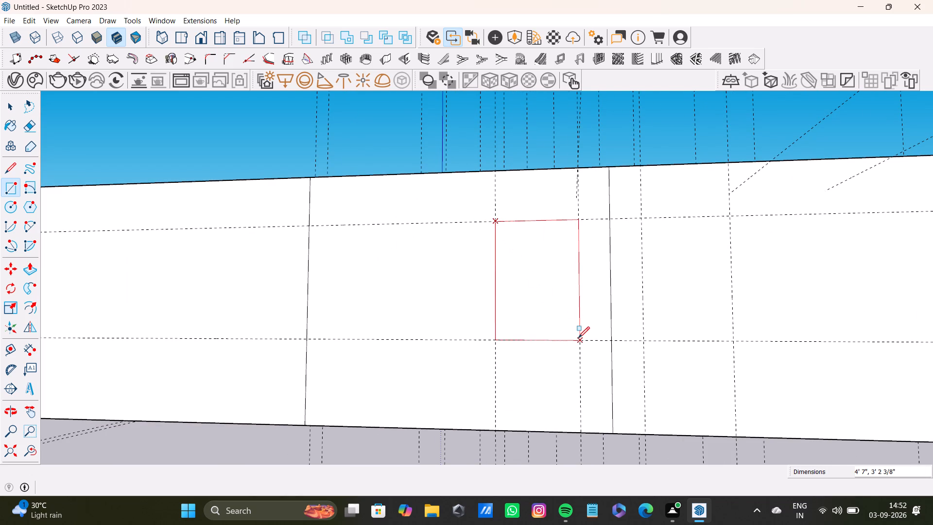
pyautogui.click(578, 338)
pyautogui.click(641, 218)
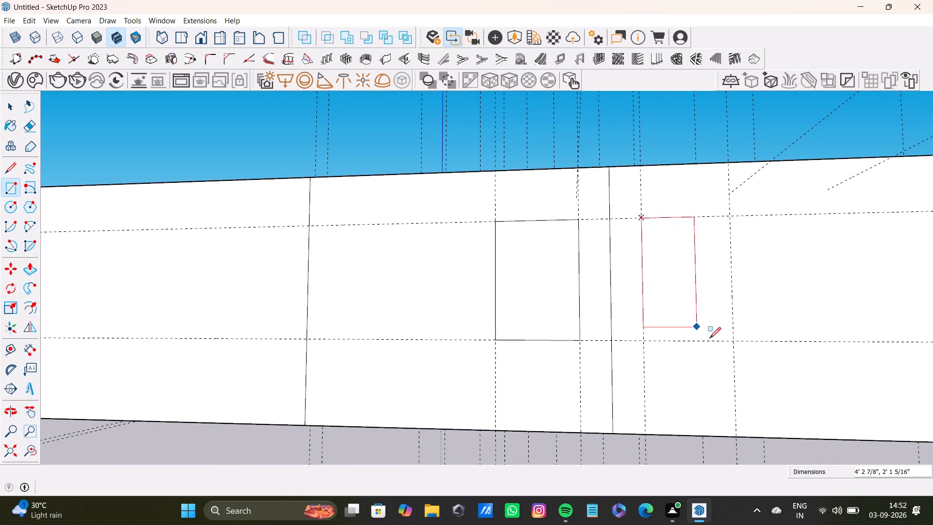
pyautogui.click(735, 342)
# Push the two window rectangles beside the second partition's line 9" through the long wall to cut the openings.
pyautogui.scroll(-9, 672, 315)
pyautogui.moveTo(640, 262); pyautogui.dragTo(606, 408, button='middle')
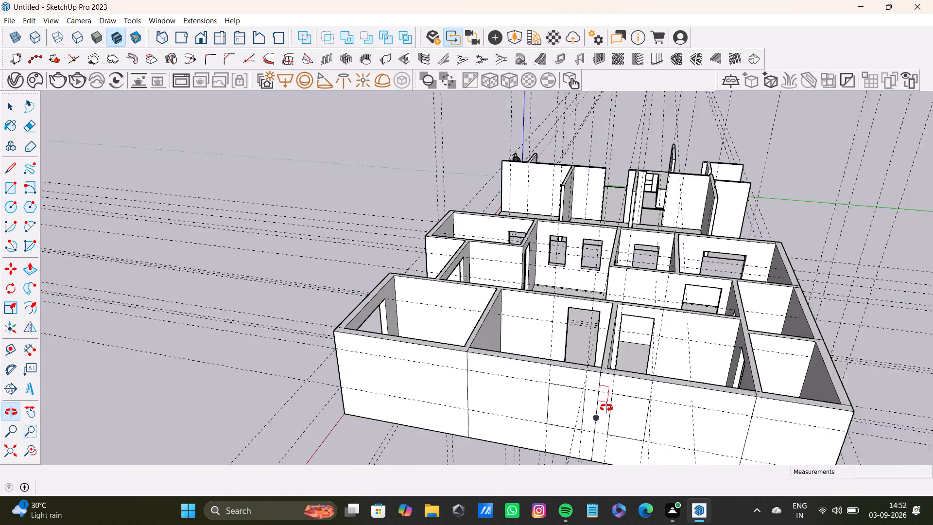
pyautogui.moveTo(606, 408); pyautogui.dragTo(606, 409, button='middle')
pyautogui.scroll(-4, 609, 388)
pyautogui.keyDown('shift'); pyautogui.moveTo(609, 388); pyautogui.dragTo(586, 299, button='middle'); pyautogui.keyUp('shift')
pyautogui.scroll(8, 574, 327)
pyautogui.press('space')
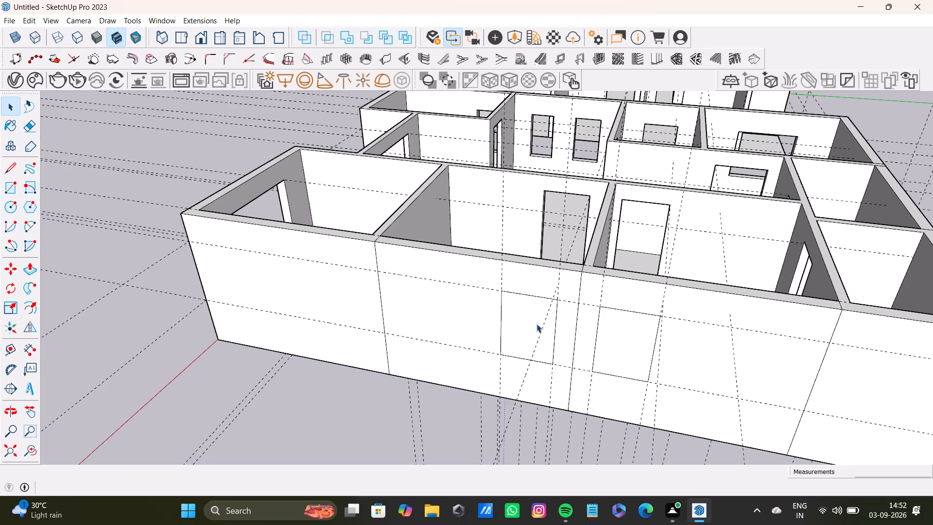
pyautogui.click(536, 322)
pyautogui.press('p')
pyautogui.moveTo(535, 319); pyautogui.dragTo(552, 266)
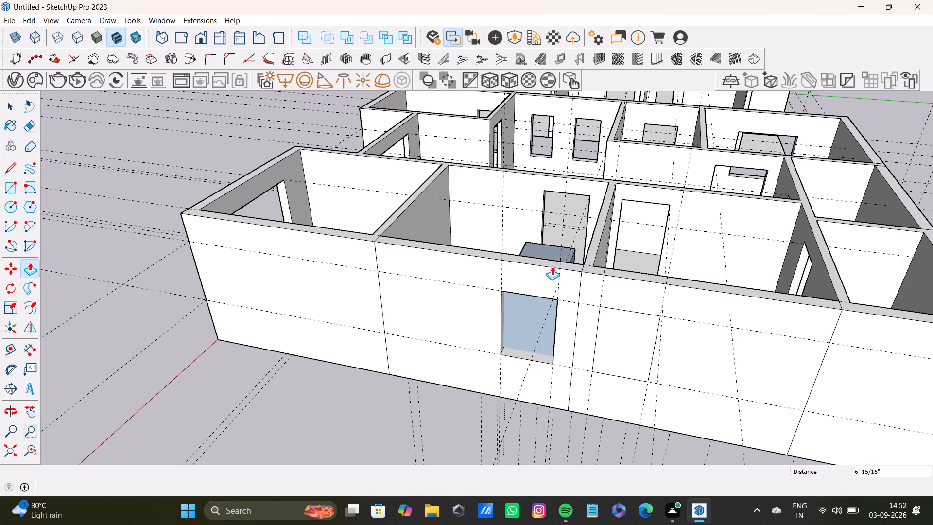
pyautogui.moveTo(552, 266); pyautogui.dragTo(571, 262)
pyautogui.scroll(-3, 575, 318)
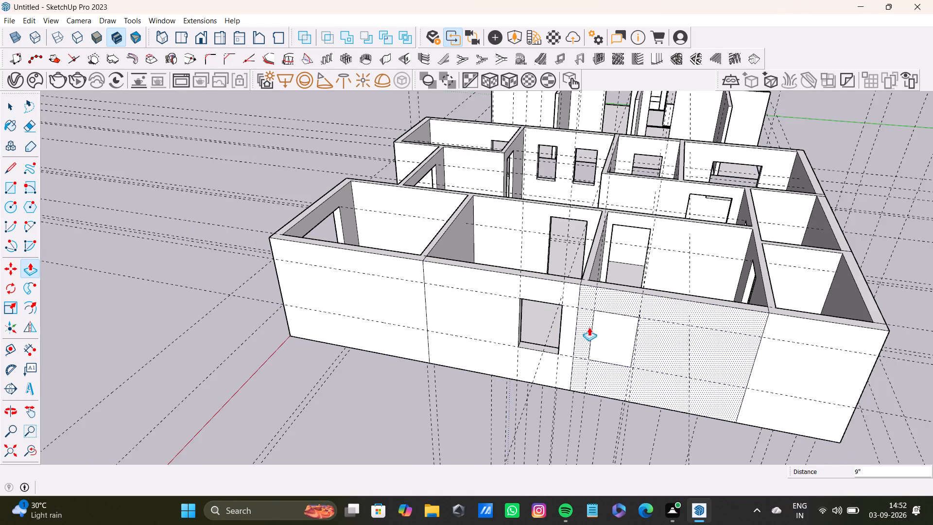
pyautogui.keyDown('shift'); pyautogui.moveTo(589, 325); pyautogui.dragTo(525, 316, button='middle'); pyautogui.keyUp('shift')
pyautogui.moveTo(552, 326); pyautogui.dragTo(592, 280)
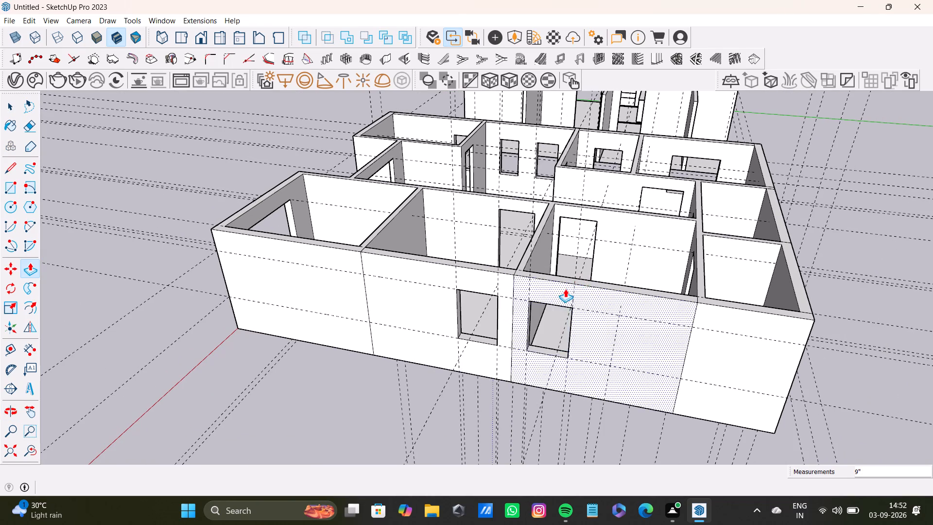
pyautogui.scroll(-7, 556, 292)
pyautogui.scroll(-1, 531, 324)
pyautogui.moveTo(534, 323); pyautogui.dragTo(704, 336, button='middle')
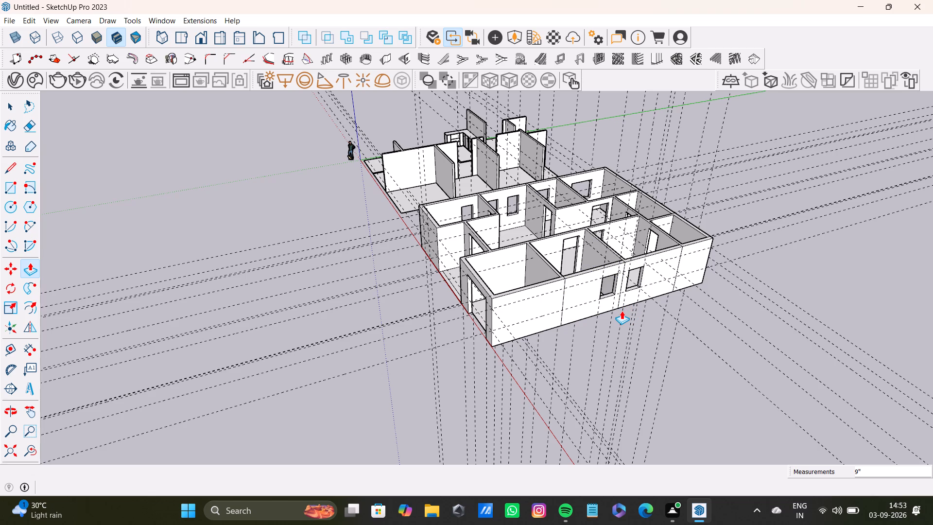
# Delete the leftover lines at the first partition on the long wall's top and outer face.
pyautogui.press('space')
pyautogui.scroll(10, 549, 262)
pyautogui.moveTo(592, 338); pyautogui.dragTo(514, 341, button='middle')
pyautogui.scroll(6, 491, 320)
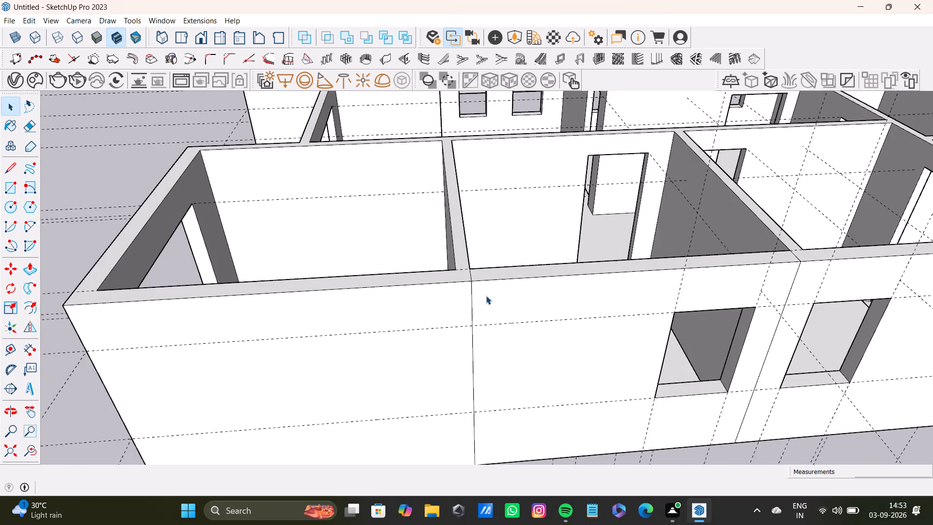
pyautogui.scroll(1, 486, 296)
pyautogui.click(465, 270)
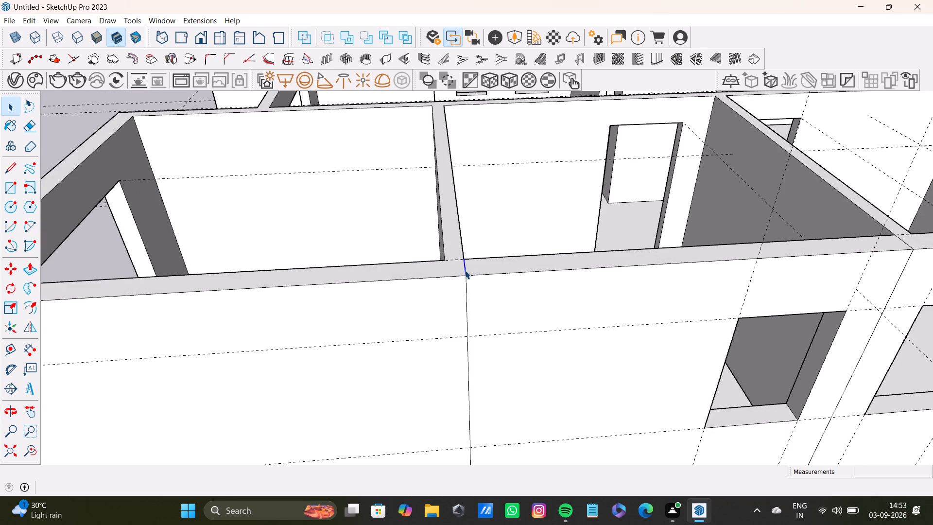
pyautogui.press('Delete')
pyautogui.click(466, 293)
pyautogui.press('Delete')
# Delete the leftover lines at the second partition, between the two new windows, on the wall's top and outer face.
pyautogui.scroll(-14, 467, 299)
pyautogui.moveTo(518, 321); pyautogui.dragTo(413, 339, button='middle')
pyautogui.scroll(7, 522, 299)
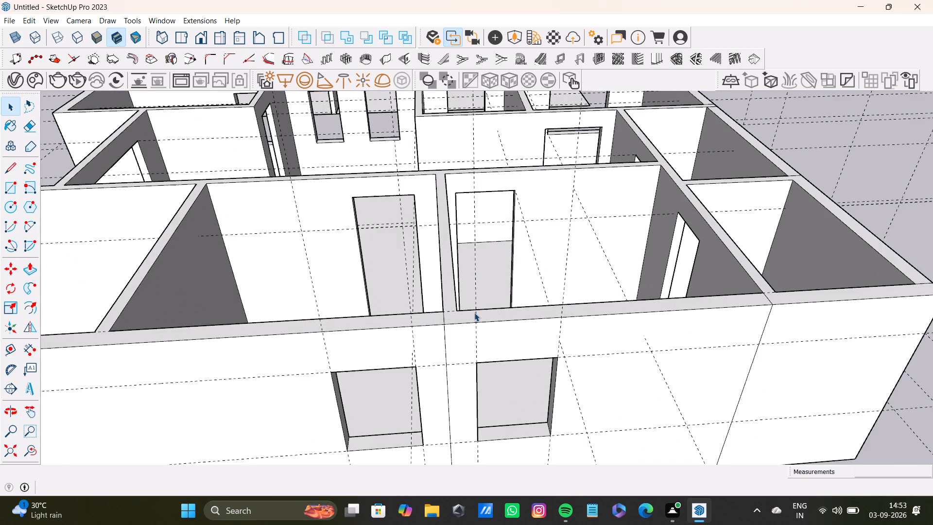
pyautogui.scroll(4, 474, 313)
pyautogui.click(446, 320)
pyautogui.press('Delete')
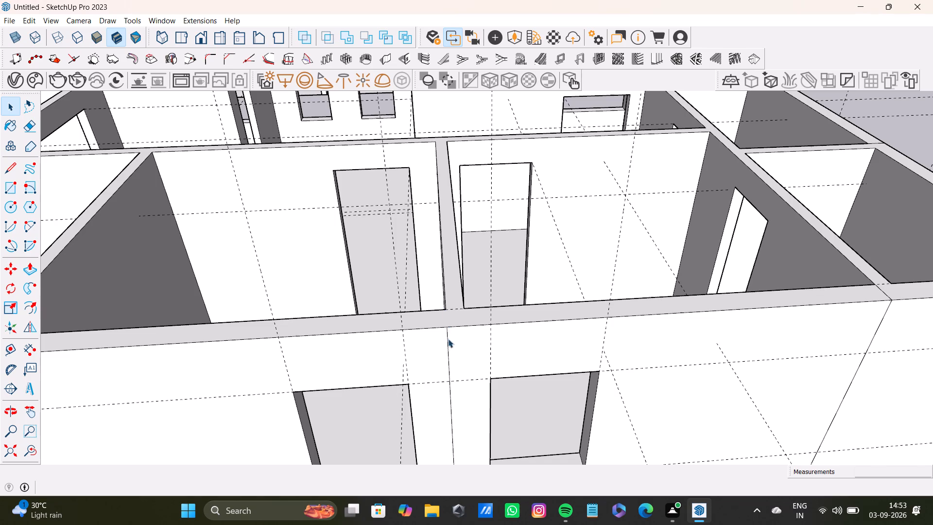
pyautogui.click(449, 345)
pyautogui.press('Delete')
# Delete the leftover lines at the third partition on the long wall's top and outer face.
pyautogui.scroll(-8, 541, 357)
pyautogui.scroll(4, 669, 357)
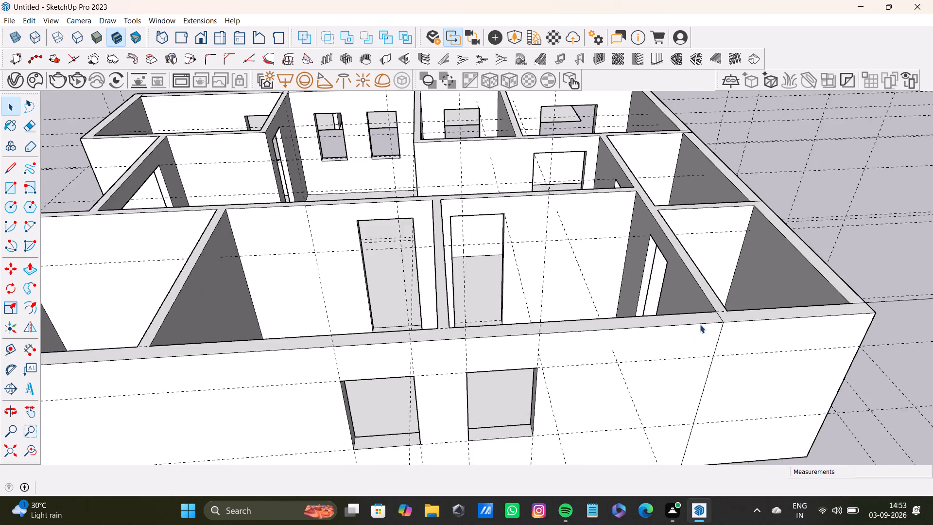
pyautogui.scroll(3, 700, 324)
pyautogui.click(732, 319)
pyautogui.press('Delete')
pyautogui.click(729, 332)
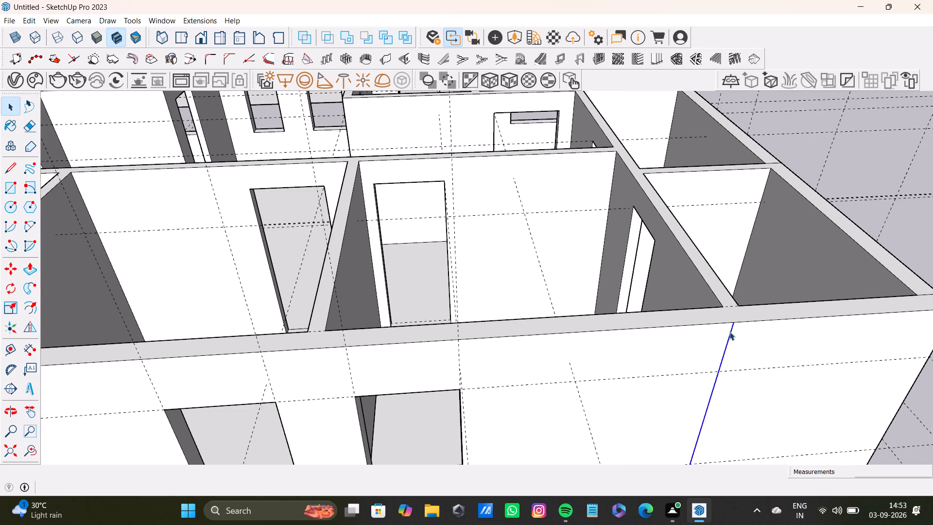
pyautogui.press('Delete')
# Push the two small, high window rectangles on the other outer wall through its thickness to cut the openings.
pyautogui.scroll(-13, 695, 340)
pyautogui.moveTo(618, 333); pyautogui.dragTo(588, 234, button='middle')
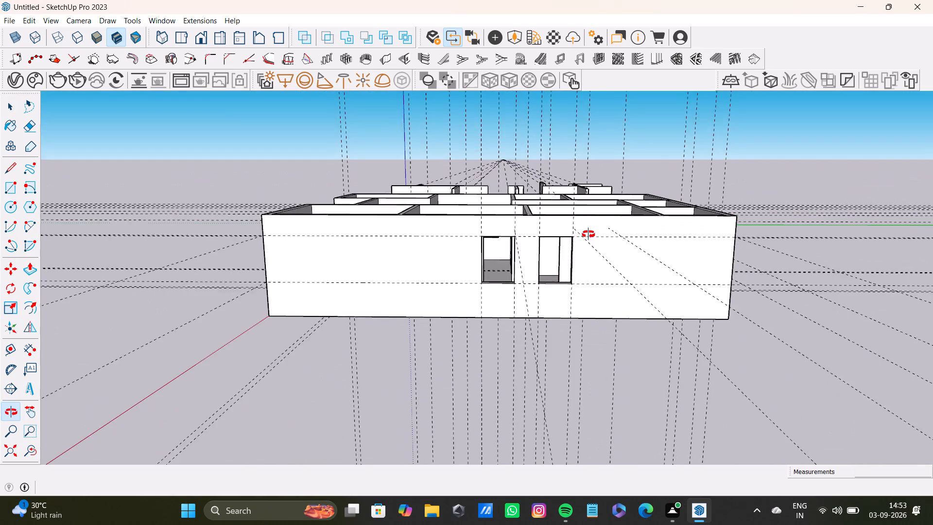
pyautogui.moveTo(588, 234); pyautogui.dragTo(279, 352, button='middle')
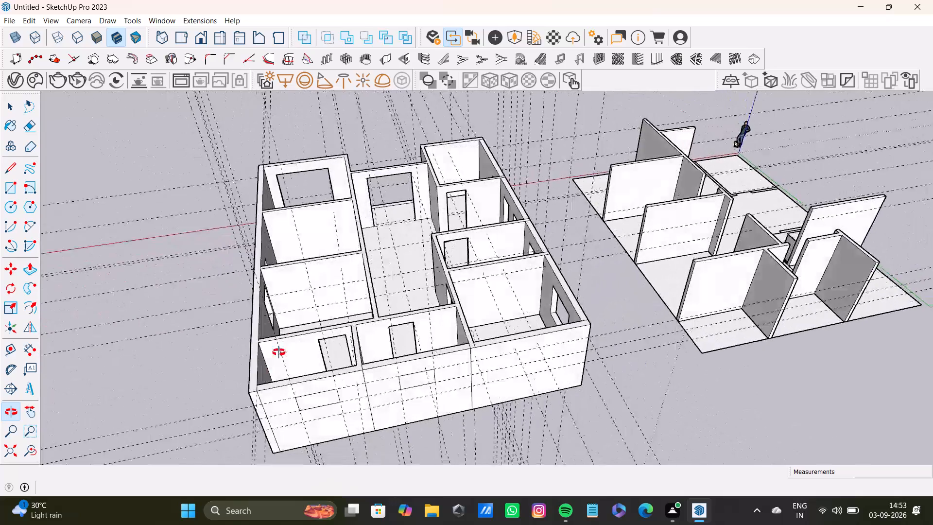
pyautogui.moveTo(279, 352); pyautogui.dragTo(441, 319, button='middle')
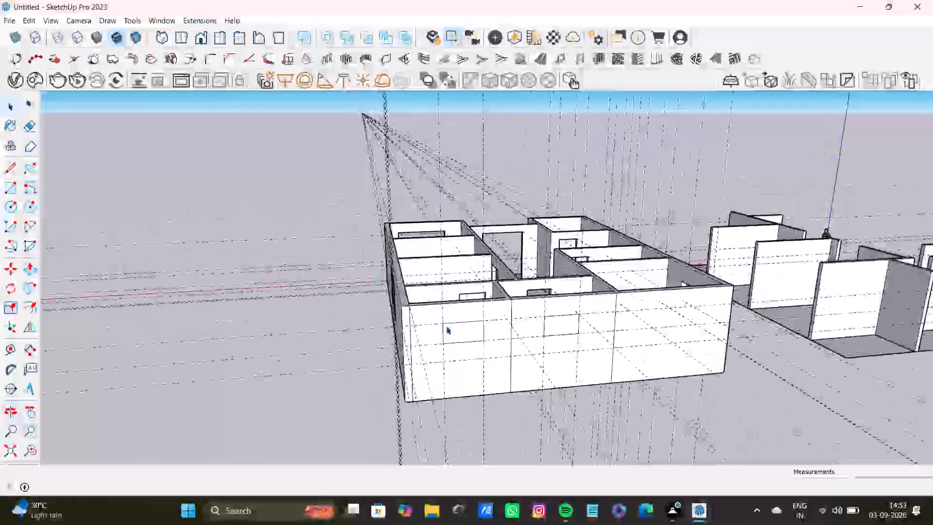
pyautogui.moveTo(448, 327); pyautogui.dragTo(360, 316, button='middle')
pyautogui.scroll(5, 359, 315)
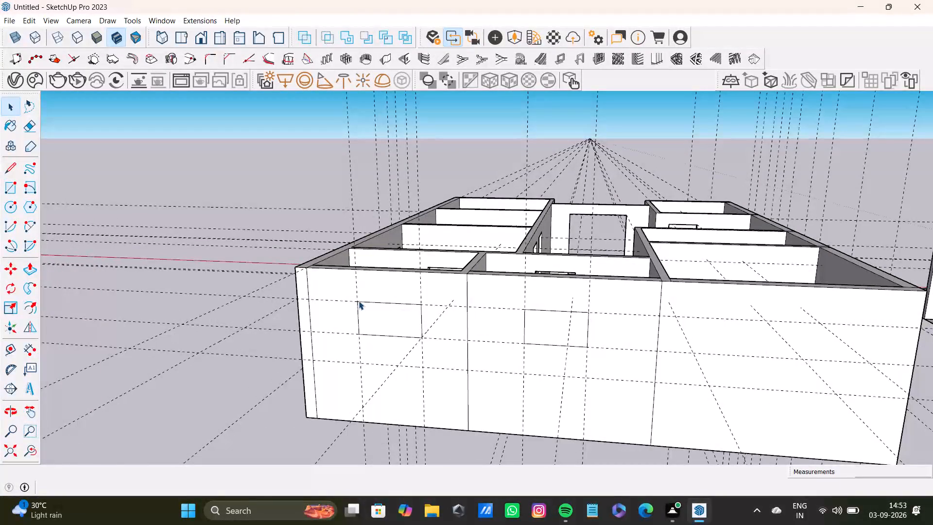
pyautogui.click(403, 323)
pyautogui.press('p')
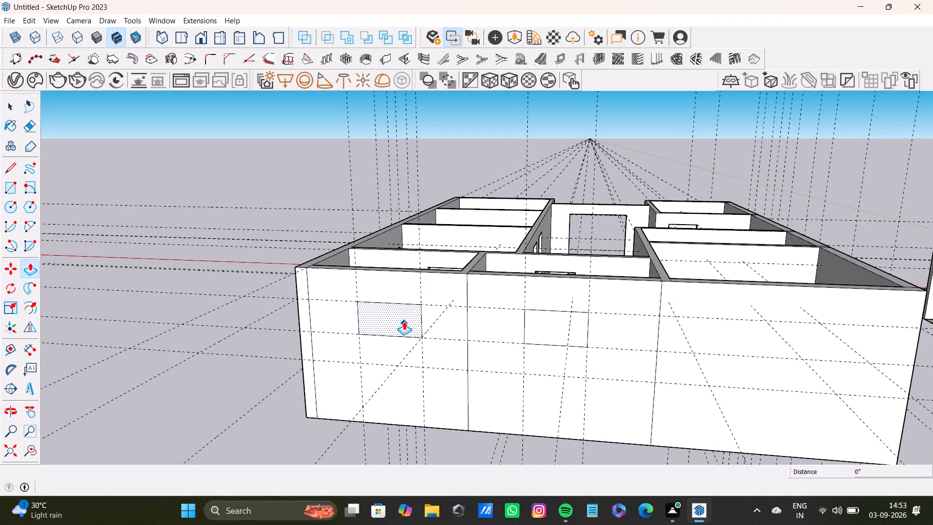
pyautogui.moveTo(404, 320); pyautogui.dragTo(363, 380, button='middle')
pyautogui.moveTo(364, 360); pyautogui.dragTo(410, 325)
pyautogui.moveTo(497, 391); pyautogui.dragTo(542, 351)
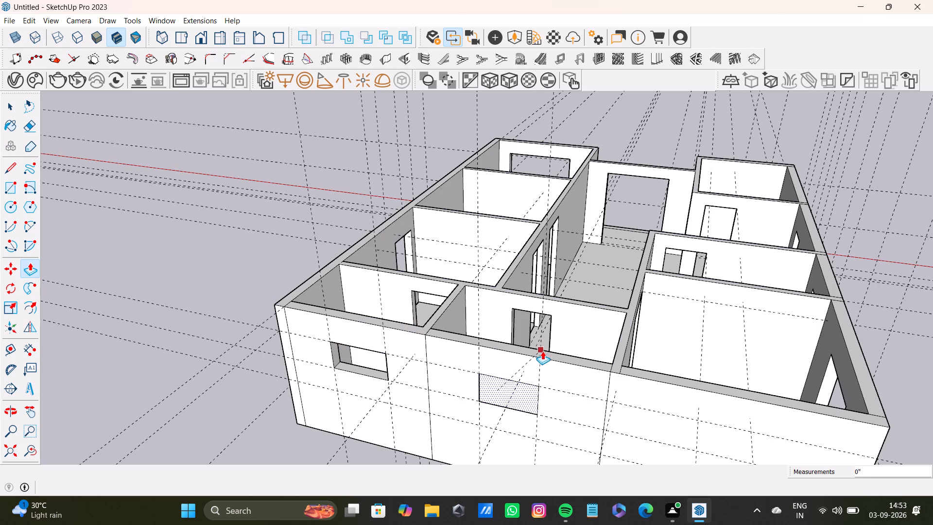
pyautogui.moveTo(542, 351); pyautogui.dragTo(530, 345)
# Delete the two wall-top lines and the vertical face line at the partition beside the largest room on this wall.
pyautogui.scroll(-8, 509, 362)
pyautogui.moveTo(510, 399); pyautogui.dragTo(622, 386, button='middle')
pyautogui.scroll(4, 608, 362)
pyautogui.press('space')
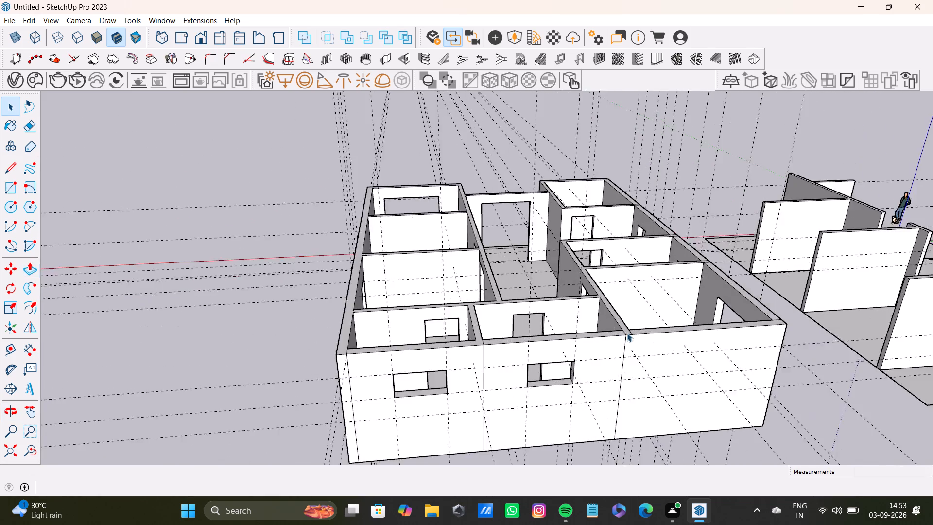
pyautogui.scroll(14, 627, 333)
pyautogui.click(628, 336)
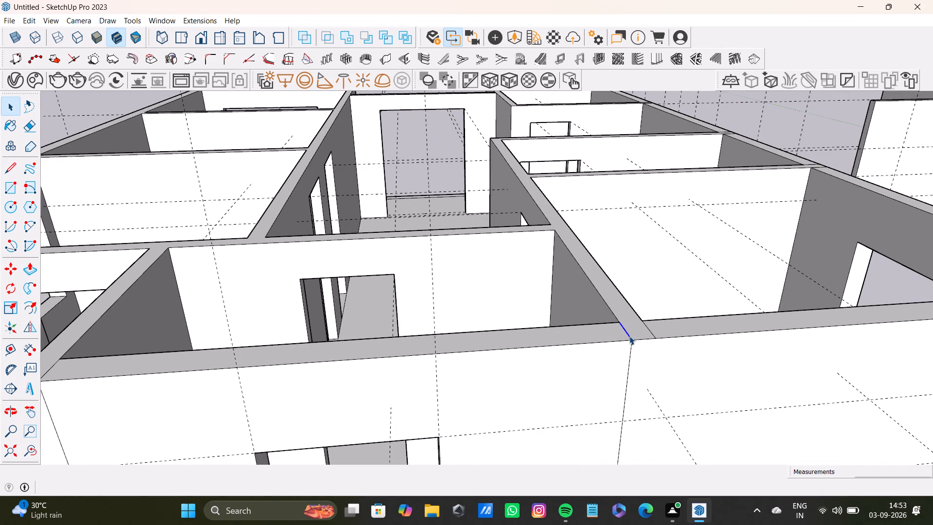
pyautogui.press('Delete')
pyautogui.click(652, 332)
pyautogui.press('Delete')
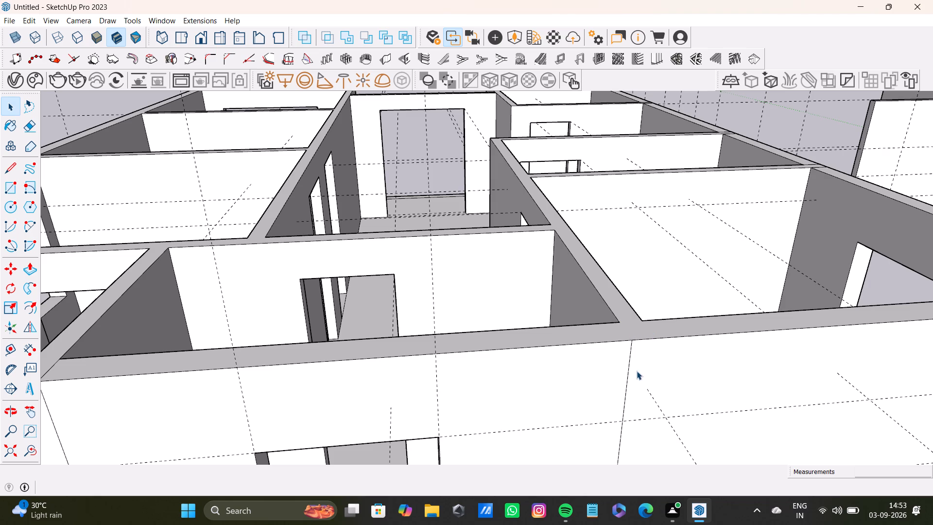
pyautogui.click(626, 382)
pyautogui.press('Delete')
# Delete the leftover top and face lines at the partition between the two small, high windows.
pyautogui.scroll(-9, 623, 384)
pyautogui.moveTo(540, 381); pyautogui.dragTo(496, 287, button='middle')
pyautogui.scroll(3, 338, 295)
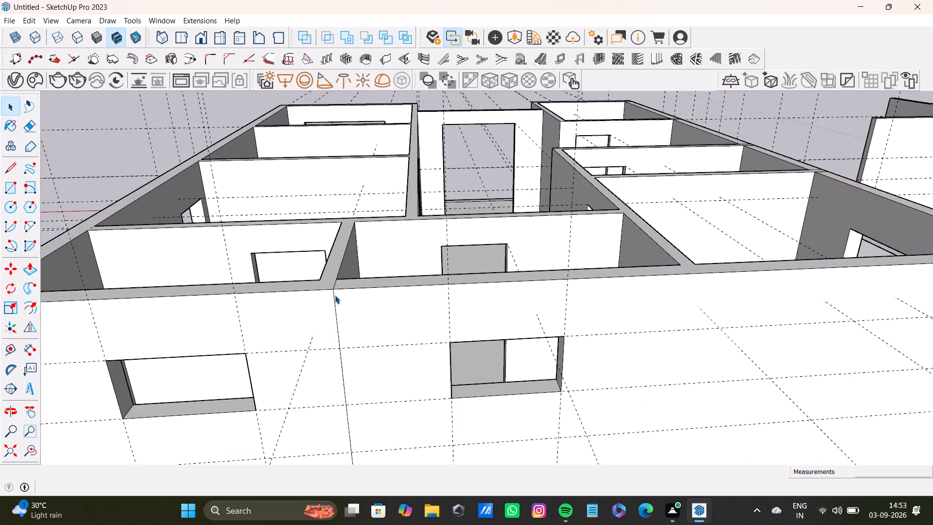
pyautogui.scroll(5, 335, 295)
pyautogui.moveTo(335, 296); pyautogui.dragTo(335, 357, button='middle')
pyautogui.scroll(4, 333, 348)
pyautogui.click(339, 354)
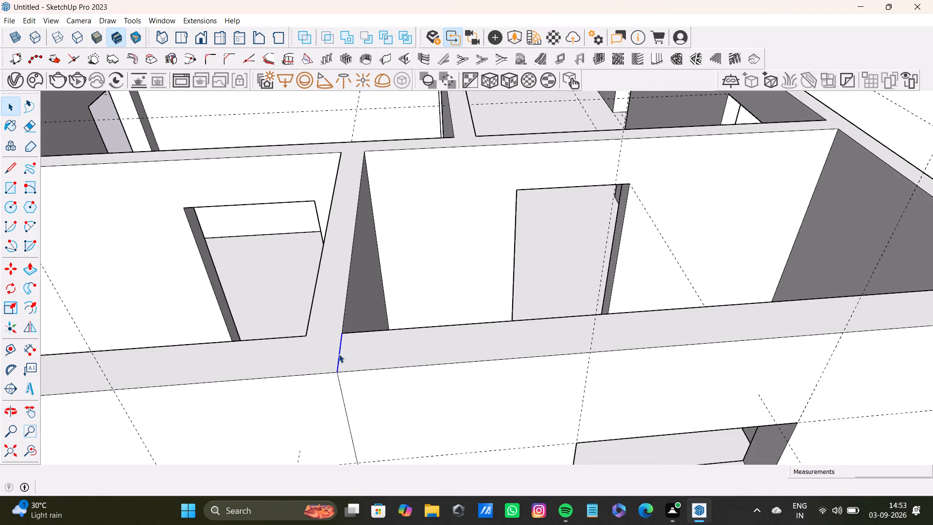
pyautogui.press('Delete')
pyautogui.click(342, 397)
pyautogui.press('Delete')
# Delete the leftover top and face lines near the outer corner of the wall with several window openings.
pyautogui.scroll(-10, 346, 392)
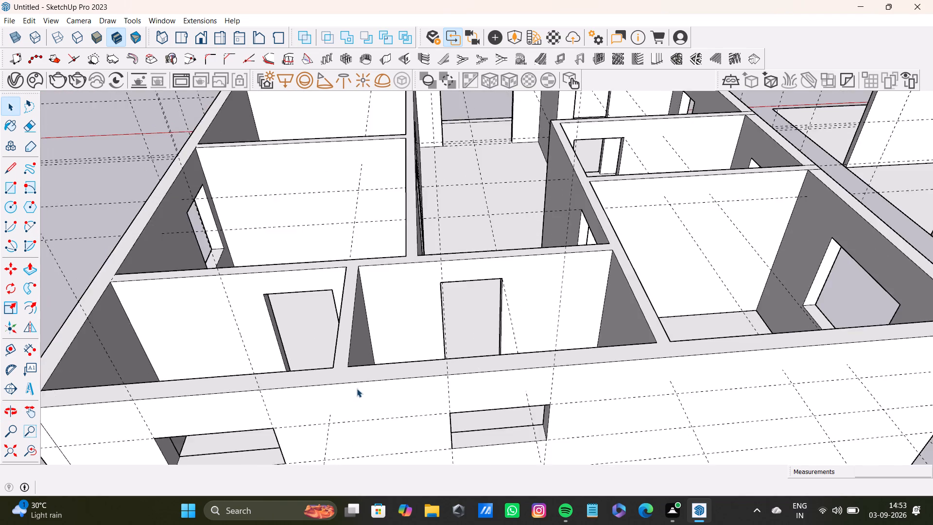
pyautogui.scroll(-4, 357, 388)
pyautogui.moveTo(370, 386); pyautogui.dragTo(372, 245, button='middle')
pyautogui.moveTo(373, 246); pyautogui.dragTo(20, 263, button='middle')
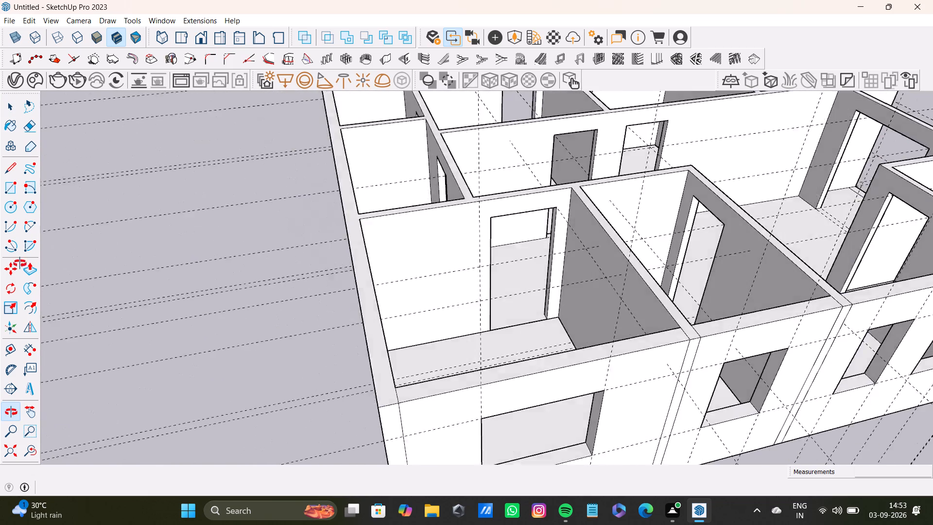
pyautogui.moveTo(20, 263); pyautogui.dragTo(20, 262, button='middle')
pyautogui.scroll(3, 322, 349)
pyautogui.keyDown('shift'); pyautogui.moveTo(378, 364); pyautogui.dragTo(316, 253, button='middle'); pyautogui.keyUp('shift')
pyautogui.scroll(4, 311, 252)
pyautogui.click(337, 302)
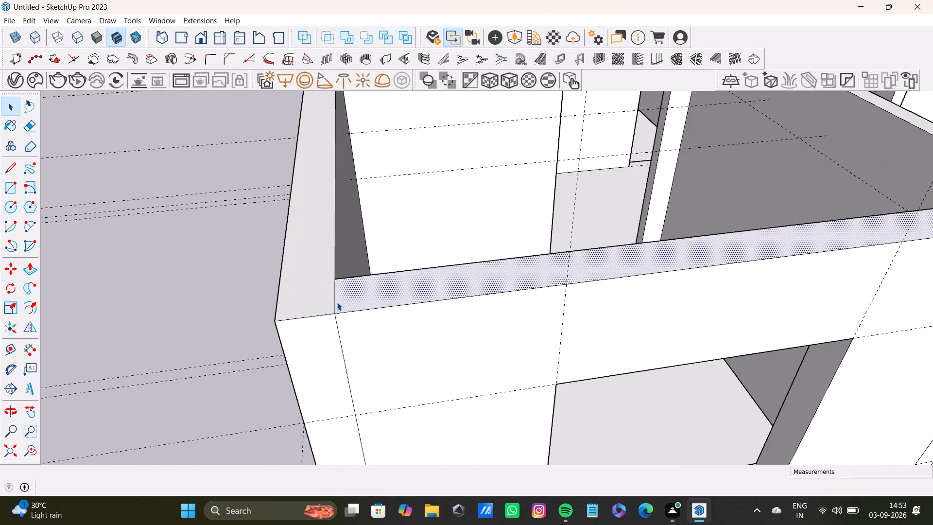
pyautogui.click(334, 302)
pyautogui.press('Delete')
pyautogui.click(340, 348)
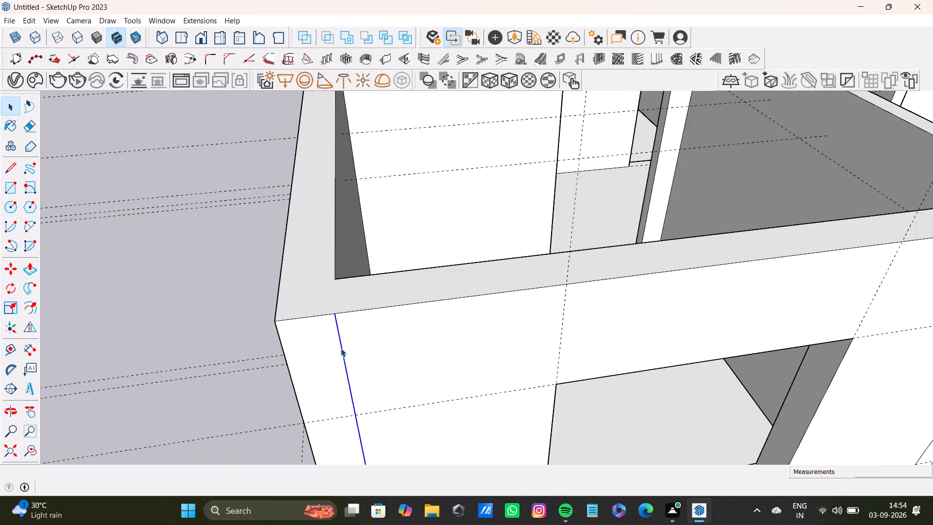
pyautogui.press('Delete')
# Delete the two wall-top lines and two vertical face lines at the partition between this wall's first and second windows.
pyautogui.scroll(-14, 342, 348)
pyautogui.moveTo(397, 363); pyautogui.dragTo(319, 319, button='middle')
pyautogui.scroll(10, 400, 298)
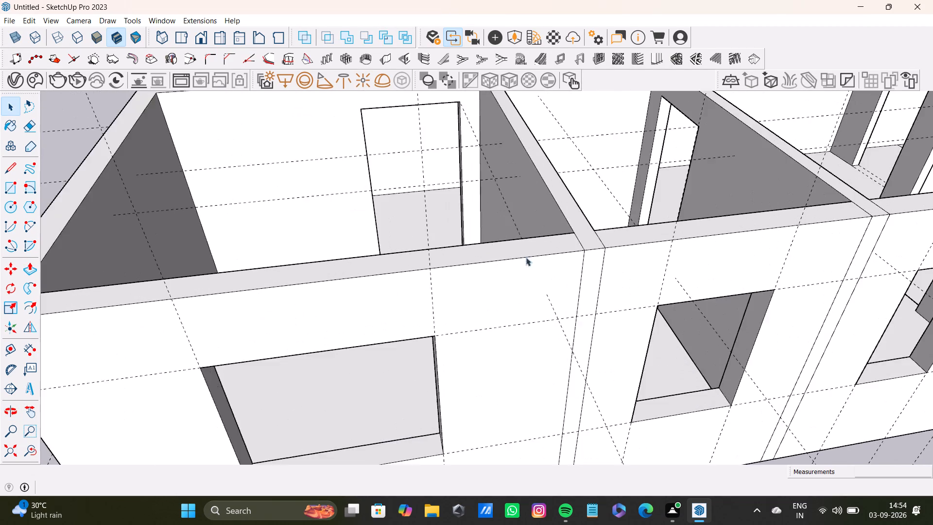
pyautogui.scroll(2, 526, 257)
pyautogui.moveTo(584, 245); pyautogui.dragTo(540, 255, button='middle')
pyautogui.scroll(4, 568, 248)
pyautogui.scroll(-1, 587, 243)
pyautogui.click(599, 266)
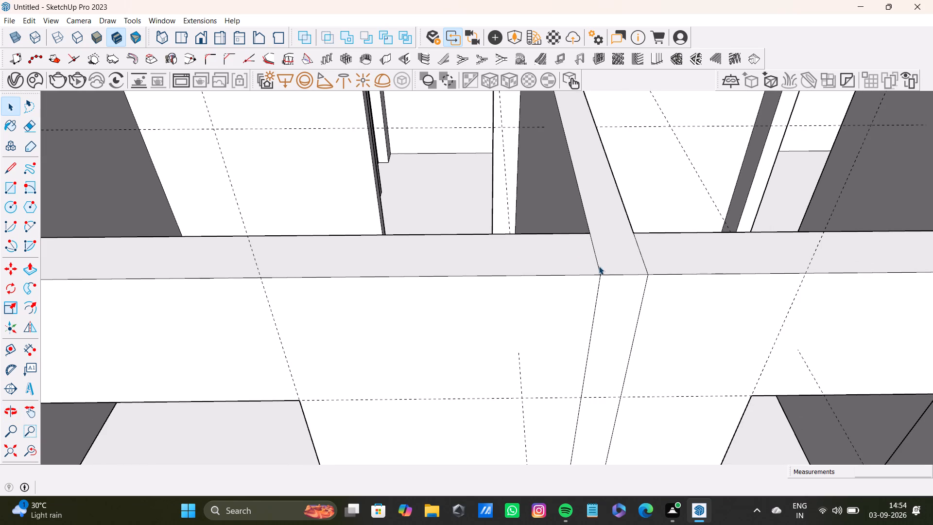
pyautogui.press('Delete')
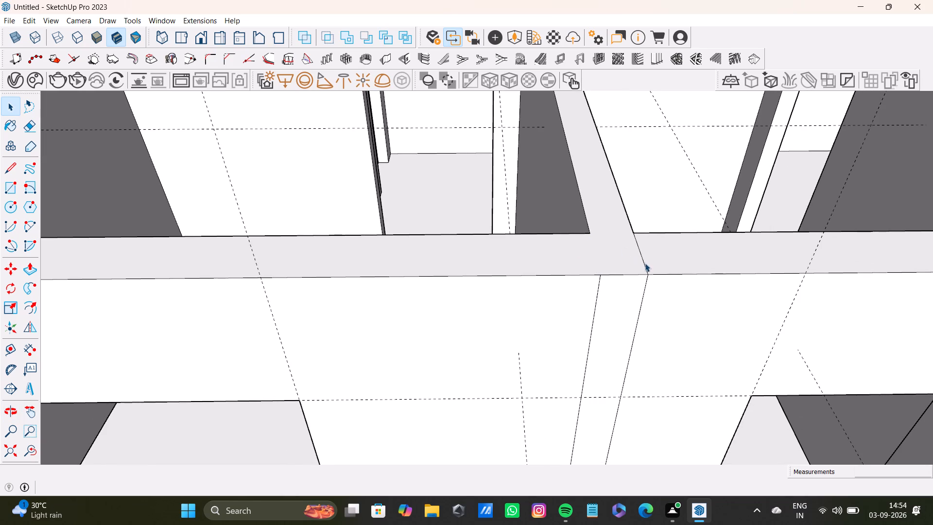
pyautogui.click(644, 264)
pyautogui.press('Delete')
pyautogui.click(634, 334)
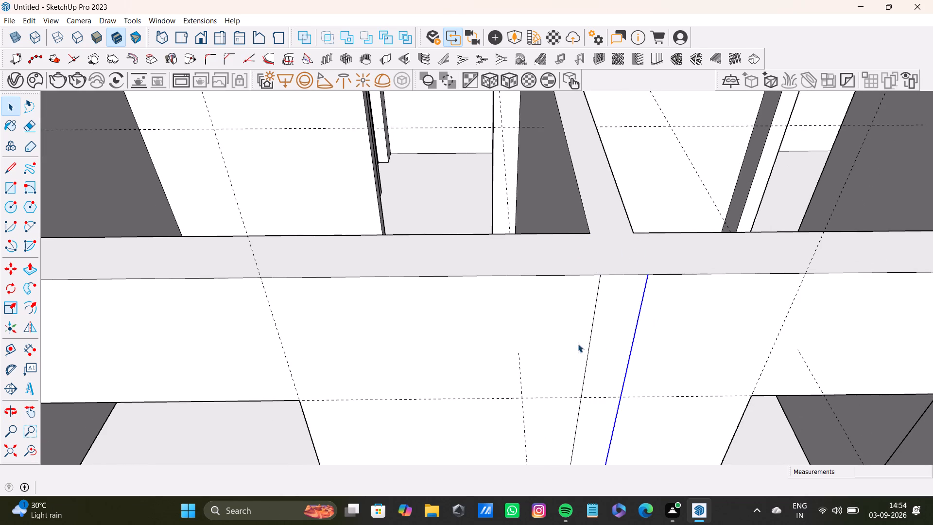
pyautogui.press('Delete')
pyautogui.click(587, 354)
pyautogui.press('Delete')
# Delete the two wall-top lines and two vertical face lines at the partition between this wall's second and third windows.
pyautogui.scroll(-13, 586, 356)
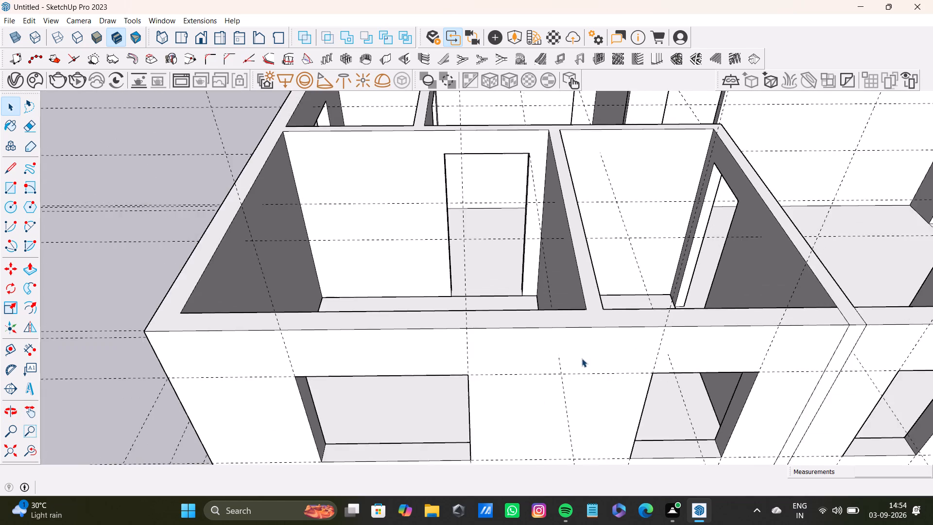
pyautogui.scroll(-1, 582, 358)
pyautogui.keyDown('shift'); pyautogui.moveTo(581, 362); pyautogui.dragTo(443, 315, button='middle'); pyautogui.keyUp('shift')
pyautogui.scroll(7, 503, 302)
pyautogui.scroll(-8, 507, 302)
pyautogui.keyDown('shift'); pyautogui.moveTo(526, 315); pyautogui.dragTo(473, 324, button='middle'); pyautogui.keyUp('shift')
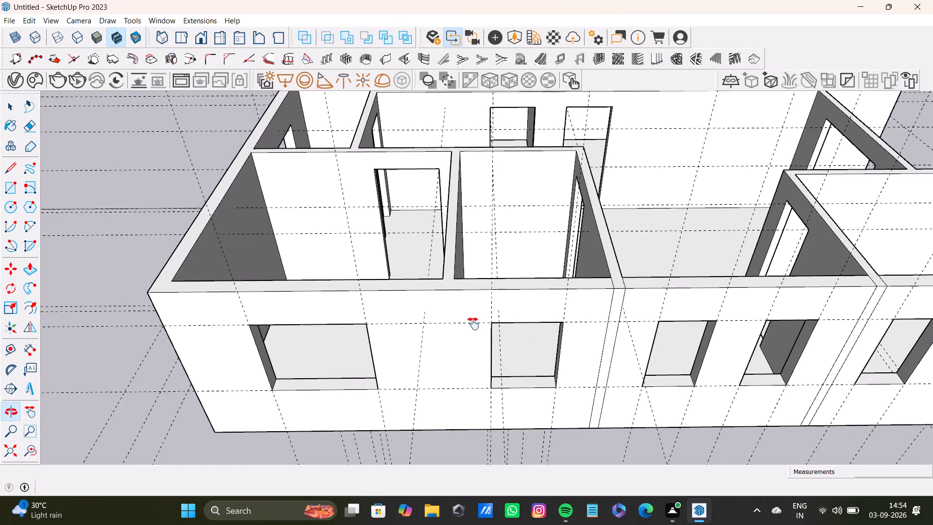
pyautogui.keyDown('shift'); pyautogui.moveTo(473, 324); pyautogui.dragTo(438, 330, button='middle'); pyautogui.keyUp('shift')
pyautogui.scroll(8, 482, 308)
pyautogui.click(583, 288)
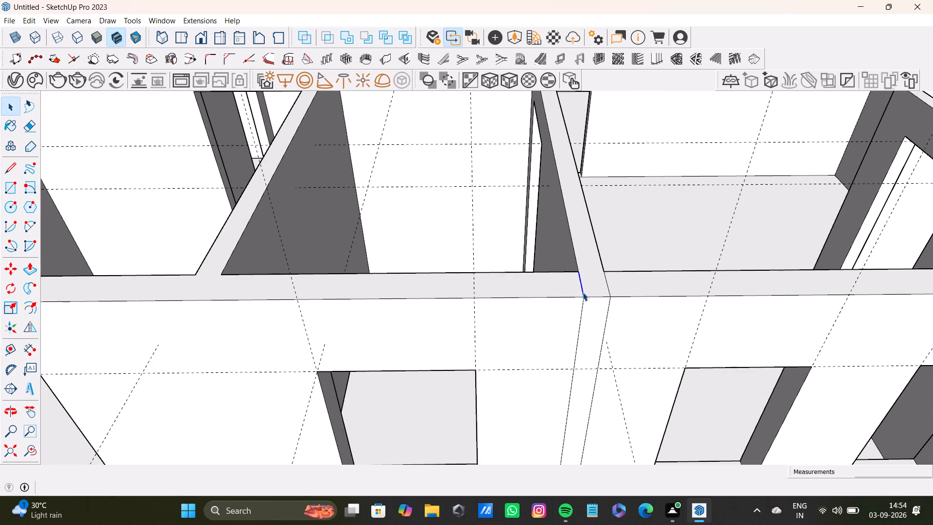
pyautogui.press('Delete')
pyautogui.click(609, 289)
pyautogui.press('Delete')
pyautogui.click(606, 315)
pyautogui.press('Delete')
pyautogui.click(577, 336)
pyautogui.press('Delete')
# Delete the two wall-top lines and two vertical face lines at the partition between this wall's fourth and fifth windows.
pyautogui.scroll(-15, 576, 337)
pyautogui.scroll(1, 607, 338)
pyautogui.keyDown('shift'); pyautogui.moveTo(607, 337); pyautogui.dragTo(579, 328, button='middle'); pyautogui.keyUp('shift')
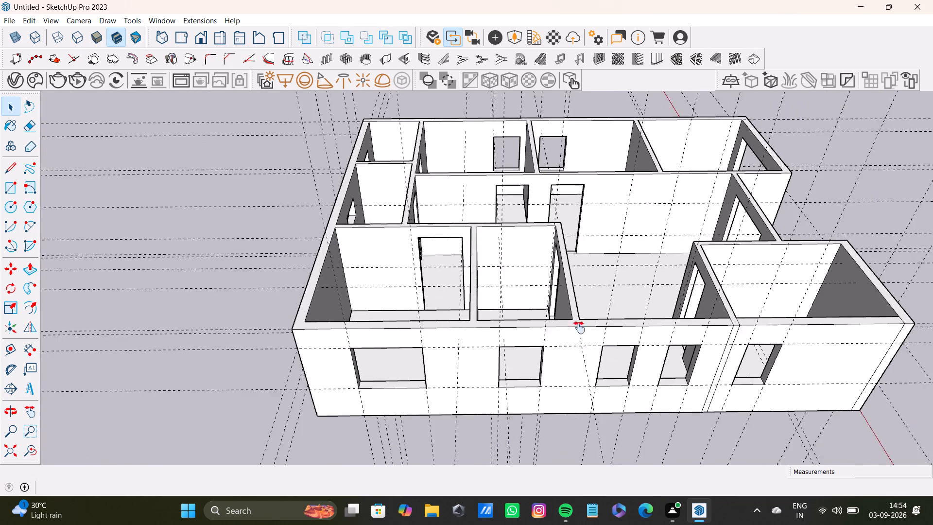
pyautogui.keyDown('shift'); pyautogui.moveTo(579, 328); pyautogui.dragTo(398, 300, button='middle'); pyautogui.keyUp('shift')
pyautogui.keyDown('shift'); pyautogui.scroll(-1, 400, 300); pyautogui.keyUp('shift')
pyautogui.scroll(14, 505, 288)
pyautogui.click(513, 291)
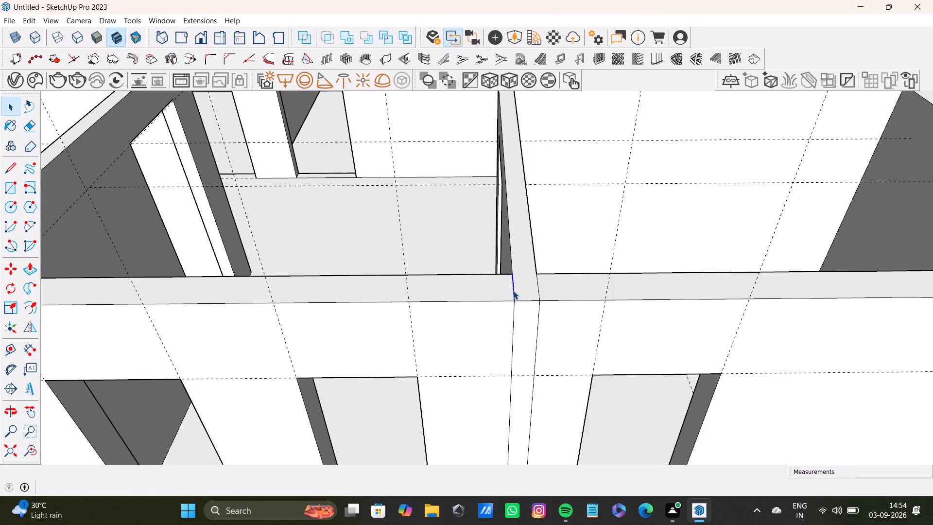
pyautogui.press('Delete')
pyautogui.click(538, 293)
pyautogui.press('Delete')
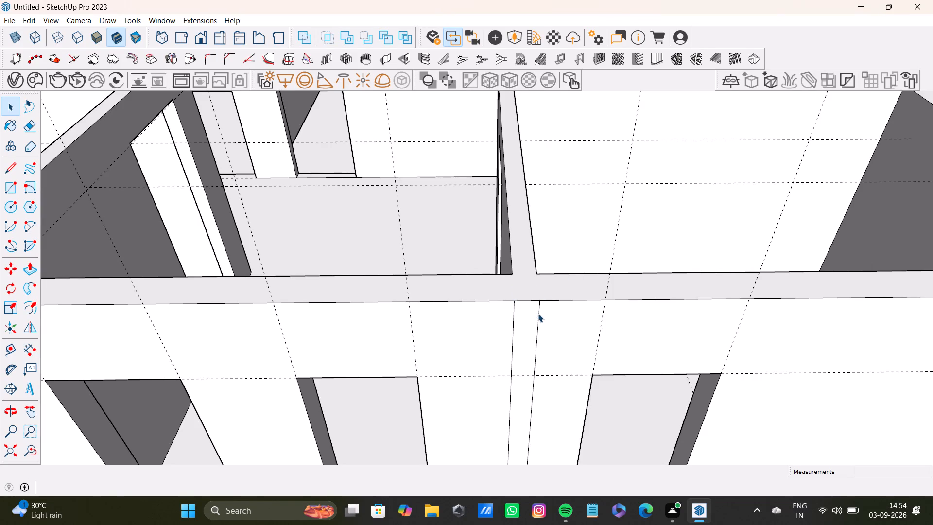
pyautogui.click(538, 314)
pyautogui.press('Delete')
pyautogui.click(515, 325)
pyautogui.press('Delete')
# Delete the leftover wall-top line and vertical face line at the outer corner beyond this wall's fifth window.
pyautogui.scroll(-9, 515, 325)
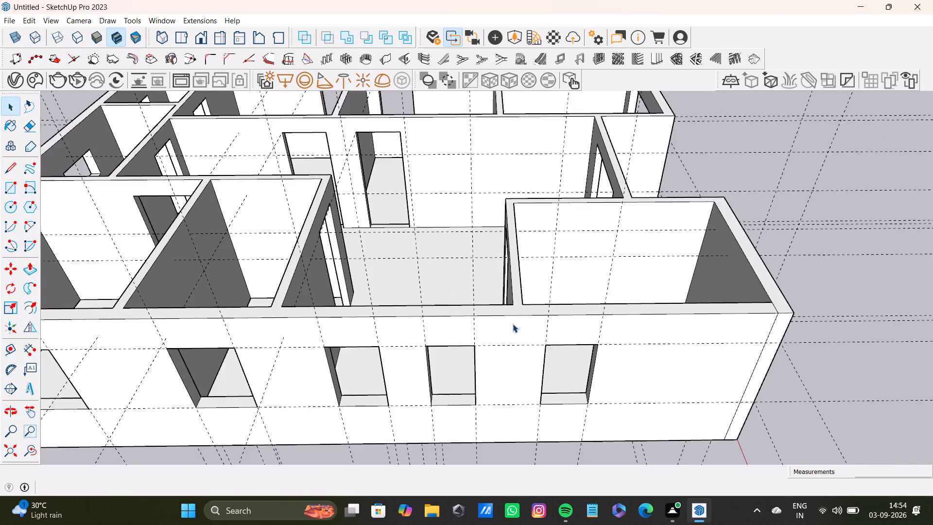
pyautogui.scroll(-5, 513, 324)
pyautogui.moveTo(550, 327); pyautogui.dragTo(479, 302, button='middle')
pyautogui.scroll(7, 615, 317)
pyautogui.moveTo(634, 319); pyautogui.dragTo(669, 406, button='middle')
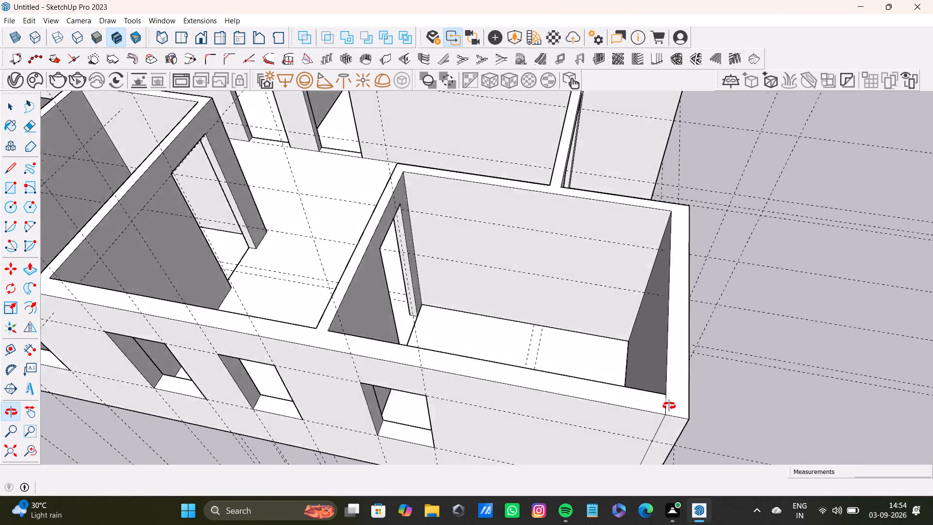
pyautogui.moveTo(669, 406); pyautogui.dragTo(667, 324, button='middle')
pyautogui.moveTo(667, 321); pyautogui.dragTo(671, 346, button='middle')
pyautogui.scroll(5, 684, 345)
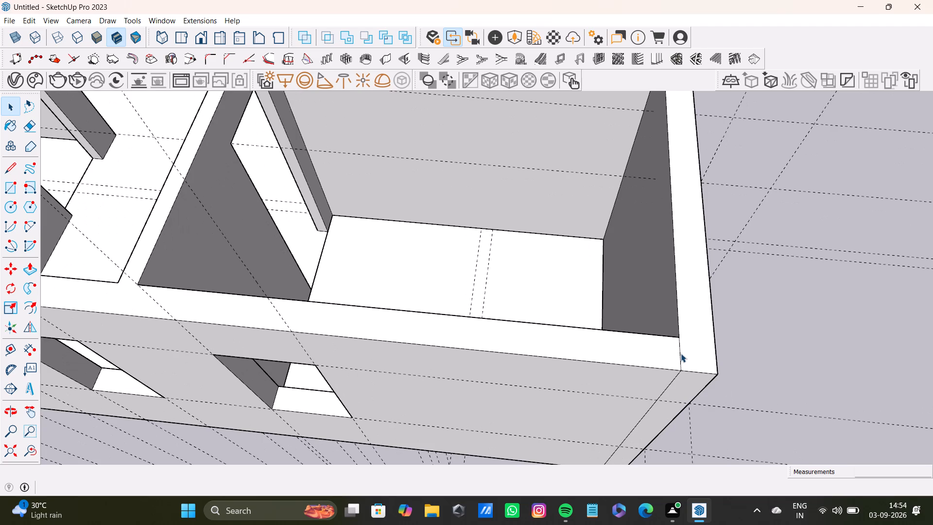
pyautogui.click(681, 353)
pyautogui.press('Delete')
pyautogui.click(673, 383)
pyautogui.press('Delete')
# Examine the house model from all sides, checking the wall tops, outer faces and window openings.
pyautogui.scroll(-18, 669, 380)
pyautogui.moveTo(584, 375); pyautogui.dragTo(597, 217, button='middle')
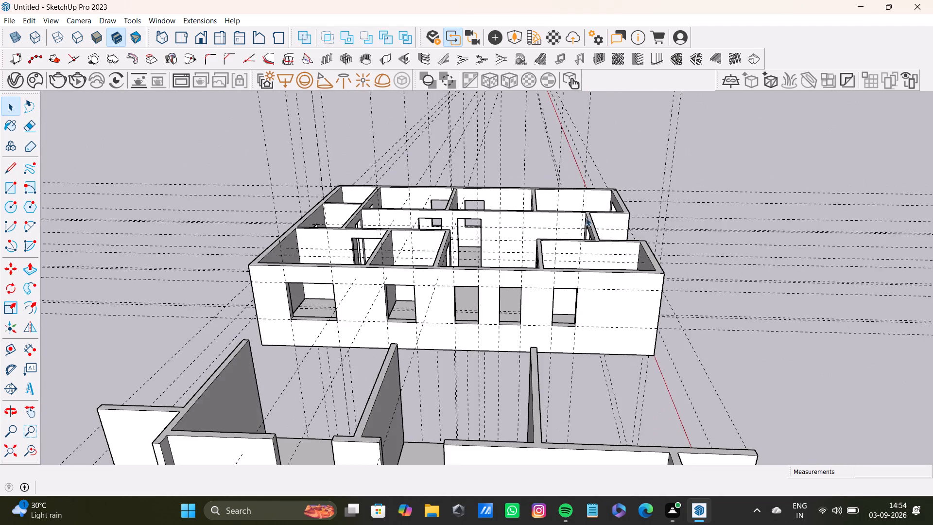
pyautogui.scroll(4, 451, 289)
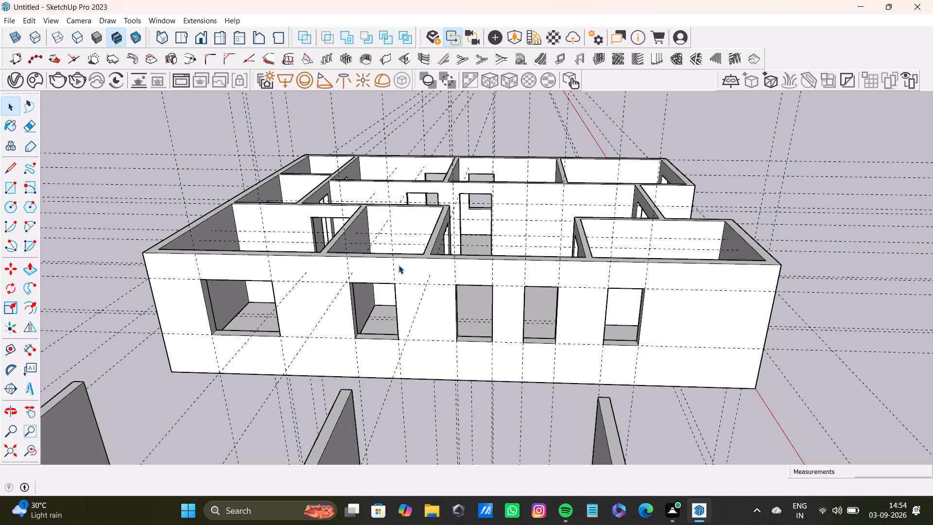
pyautogui.press('space')
pyautogui.scroll(-6, 377, 242)
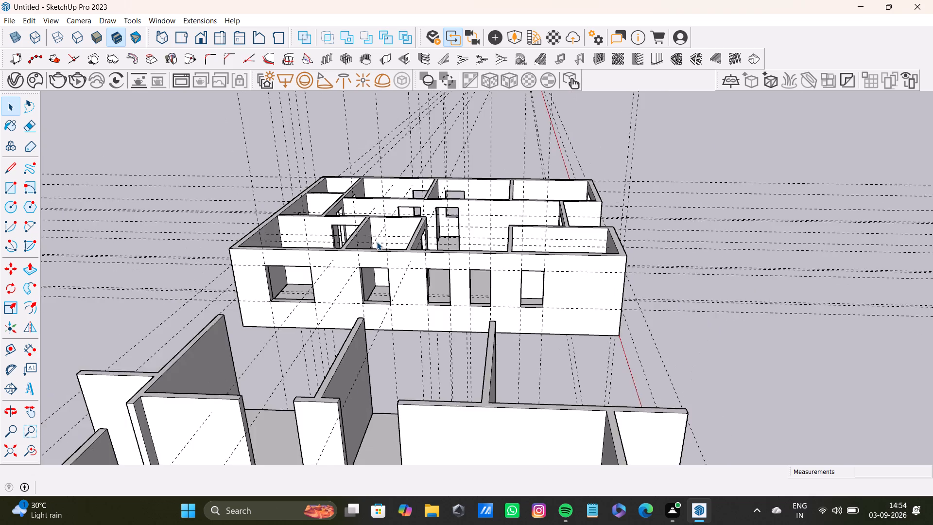
pyautogui.scroll(-2, 377, 242)
pyautogui.moveTo(376, 251); pyautogui.dragTo(719, 351, button='middle')
pyautogui.scroll(-3, 316, 280)
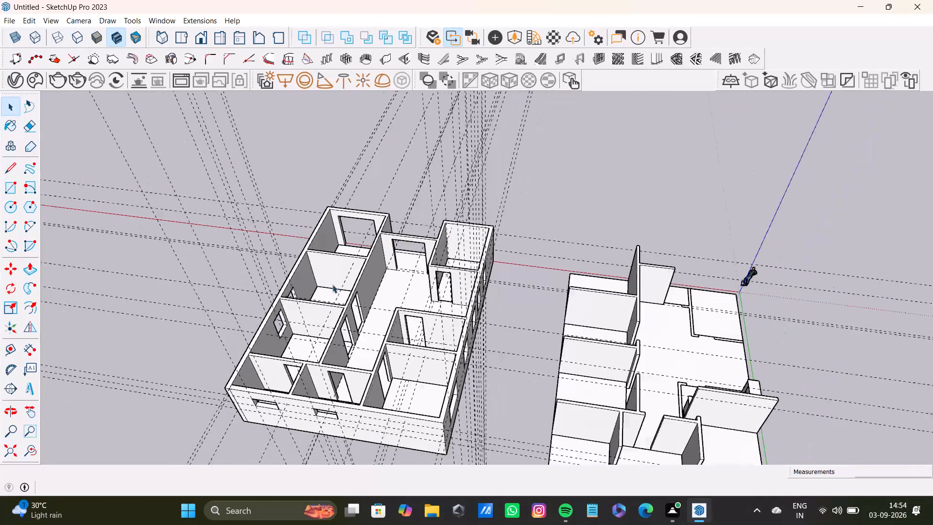
pyautogui.scroll(-1, 332, 284)
pyautogui.moveTo(309, 285); pyautogui.dragTo(658, 281, button='middle')
pyautogui.scroll(3, 458, 334)
pyautogui.moveTo(469, 332); pyautogui.dragTo(760, 432, button='middle')
pyautogui.scroll(6, 553, 251)
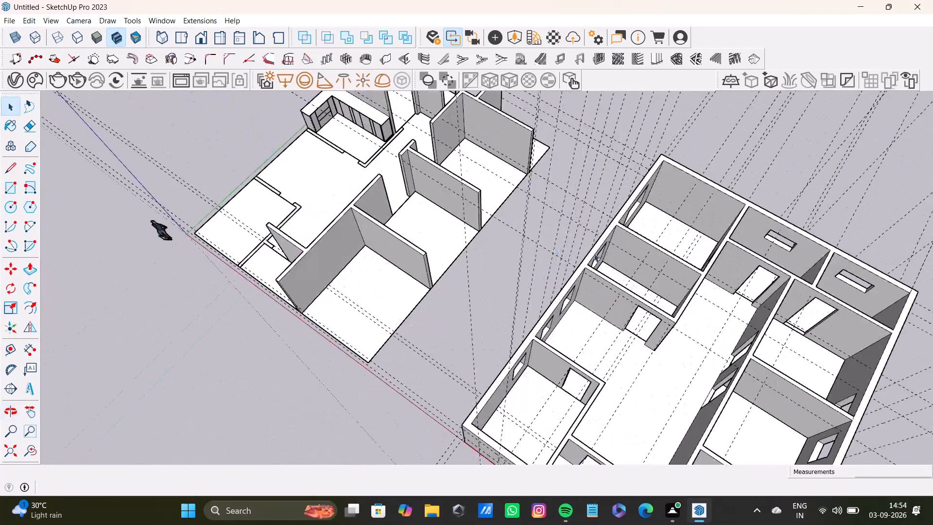
pyautogui.scroll(2, 594, 253)
pyautogui.keyDown('shift'); pyautogui.moveTo(640, 260); pyautogui.dragTo(414, 305, button='middle'); pyautogui.keyUp('shift')
pyautogui.scroll(4, 416, 302)
pyautogui.moveTo(416, 302); pyautogui.dragTo(336, 367, button='middle')
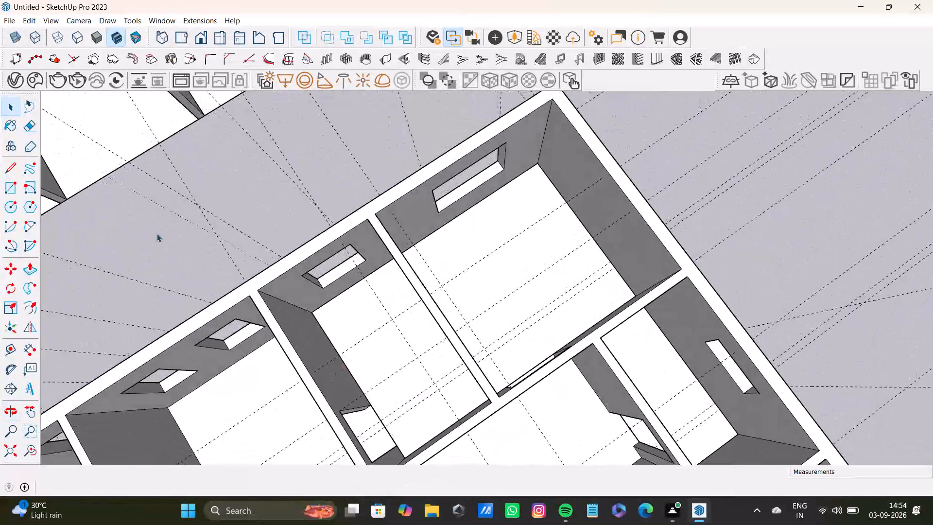
# Delete all construction guides from the model.
pyautogui.click(30, 23)
pyautogui.click(77, 117)
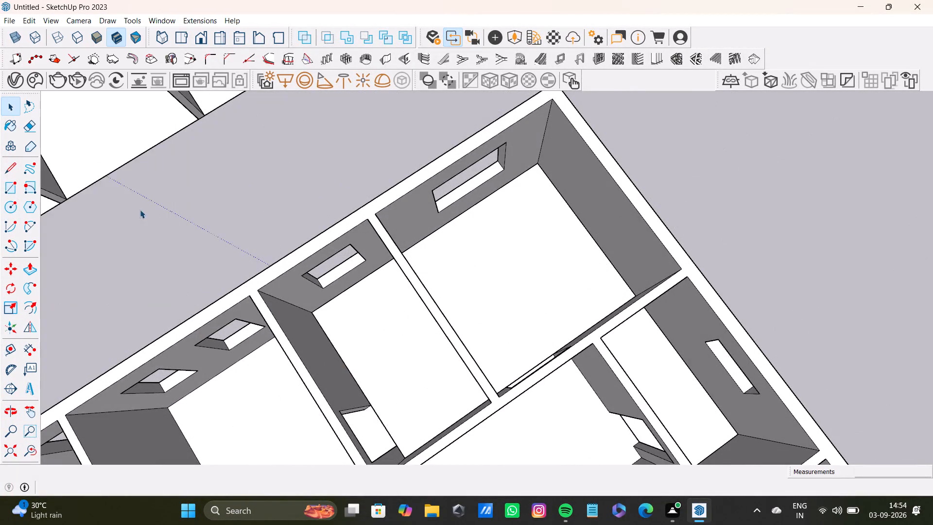
# Select the floor face of the room behind the long wall's second window.
pyautogui.scroll(-6, 145, 212)
pyautogui.moveTo(300, 268); pyautogui.dragTo(461, 337, button='middle')
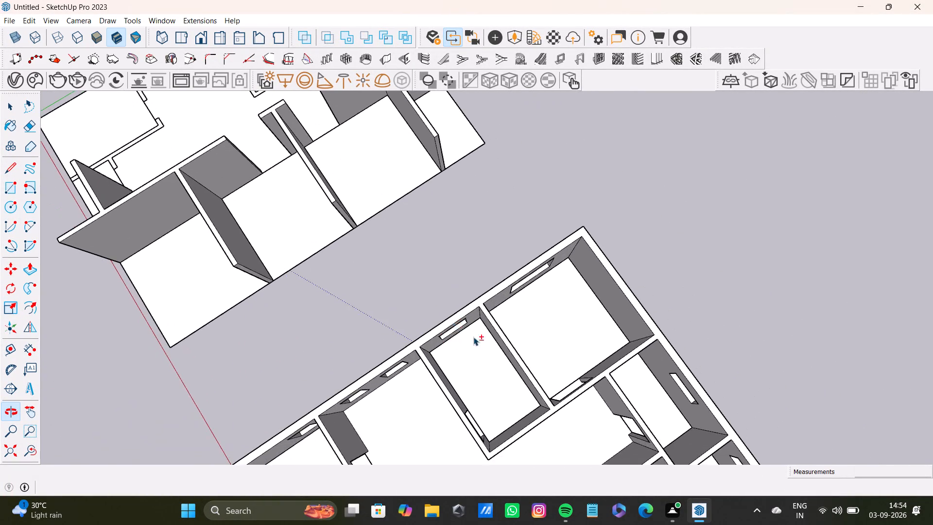
pyautogui.scroll(8, 480, 344)
pyautogui.moveTo(465, 337); pyautogui.dragTo(409, 185, button='middle')
pyautogui.click(404, 209)
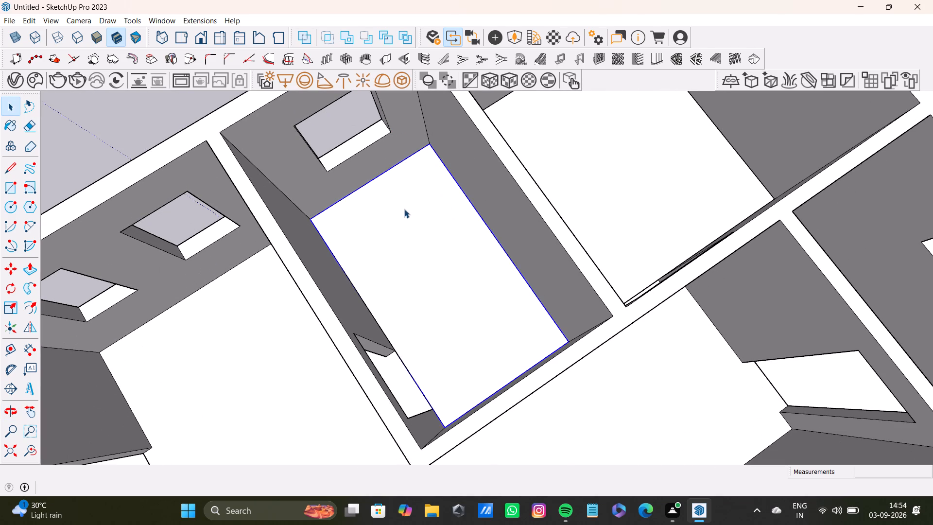
pyautogui.moveTo(449, 240); pyautogui.dragTo(397, 251, button='middle')
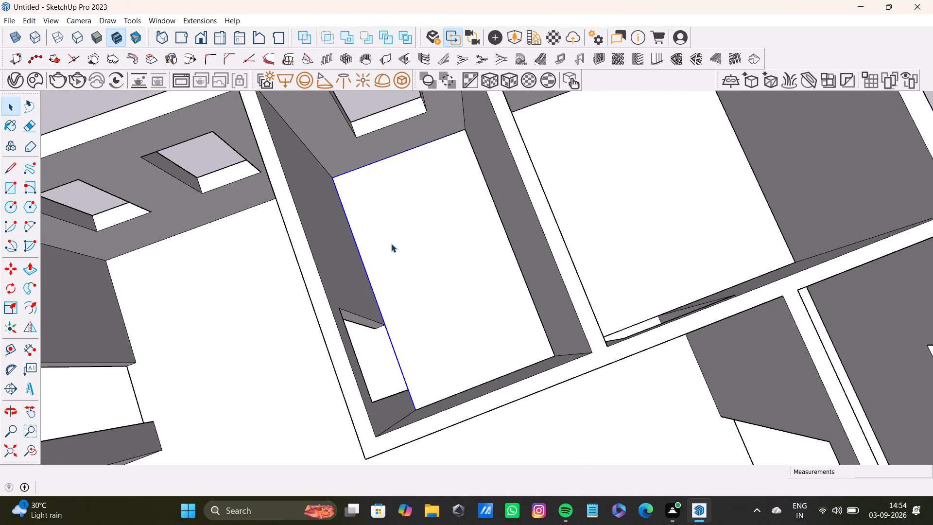
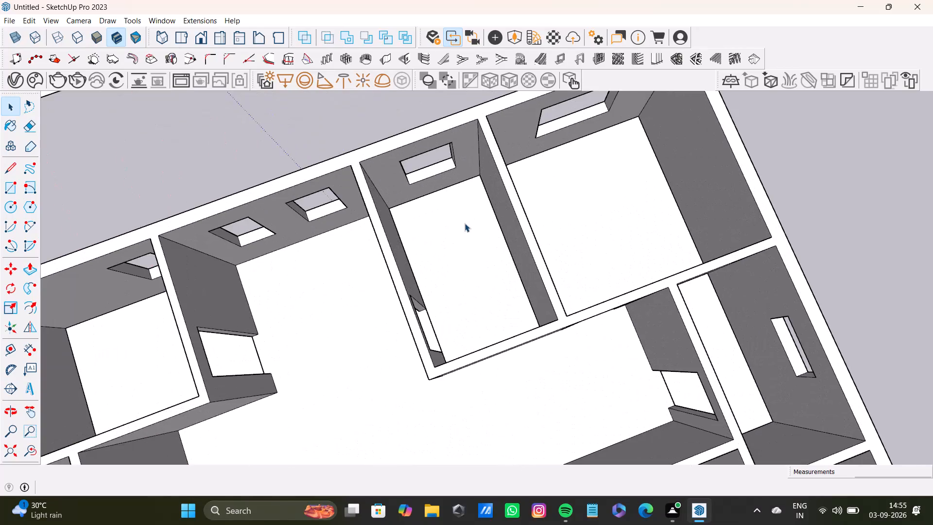
# Draw a rectangle about 7' by 1' 6 5/8" on the room's floor along the foot of its window wall.
pyautogui.scroll(-8, 465, 223)
pyautogui.scroll(7, 465, 223)
pyautogui.keyDown('shift'); pyautogui.moveTo(465, 219); pyautogui.dragTo(494, 287, button='middle'); pyautogui.keyUp('shift')
pyautogui.moveTo(495, 291); pyautogui.dragTo(416, 290, button='middle')
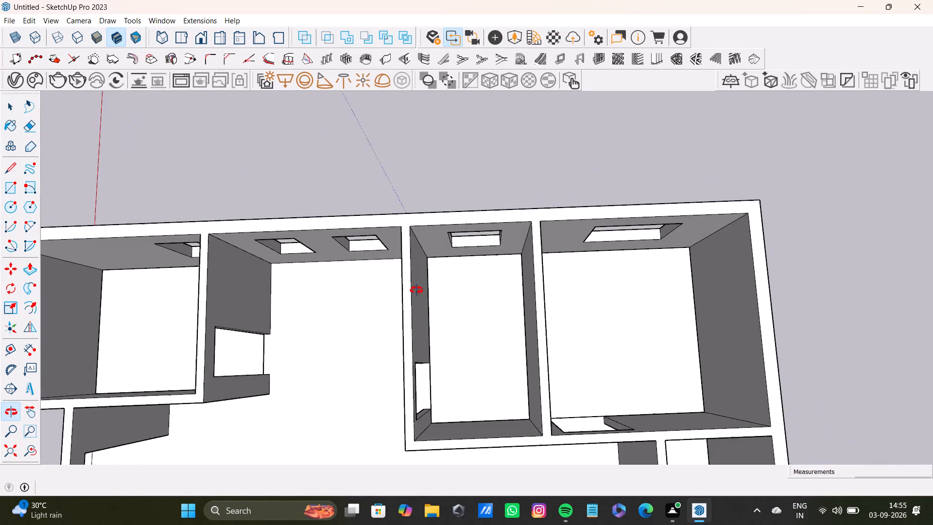
pyautogui.moveTo(416, 290); pyautogui.dragTo(427, 279, button='middle')
pyautogui.click(13, 188)
pyautogui.scroll(8, 468, 259)
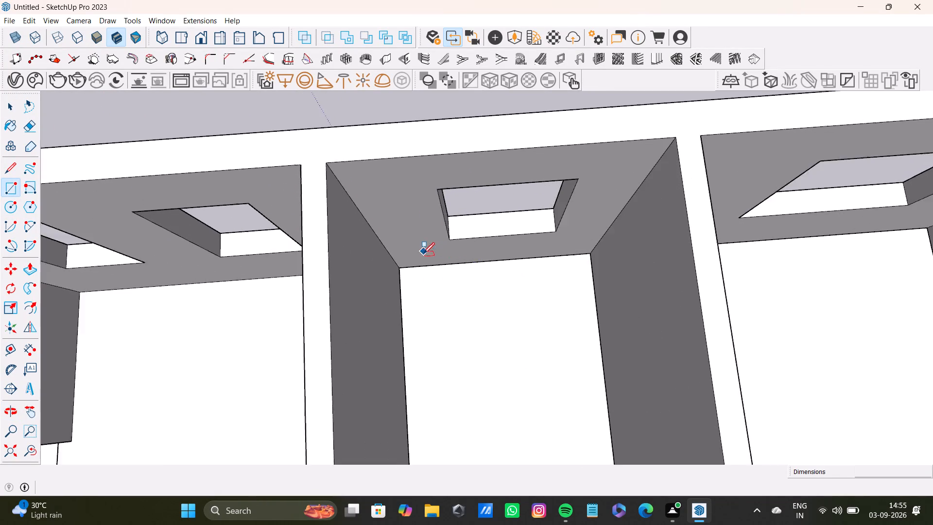
pyautogui.moveTo(426, 271); pyautogui.dragTo(399, 192, button='middle')
pyautogui.scroll(4, 372, 200)
pyautogui.click(368, 184)
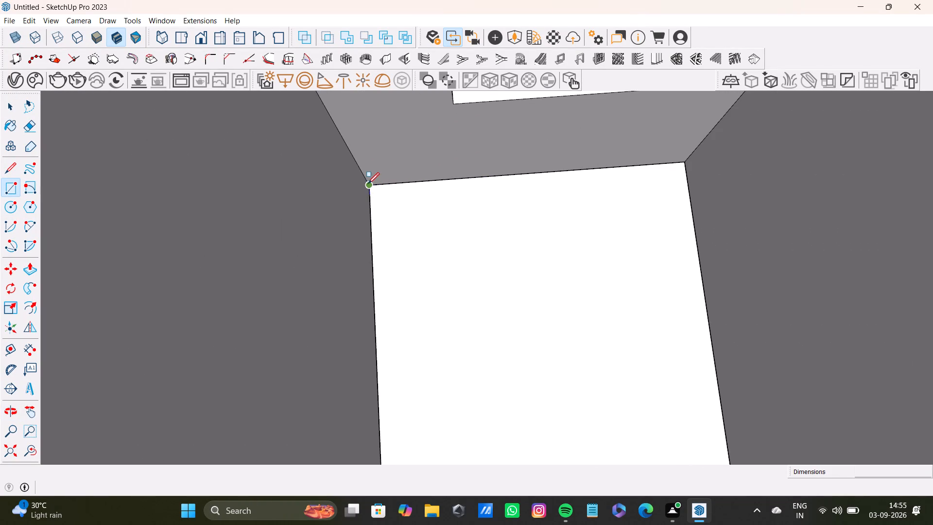
pyautogui.scroll(-4, 526, 265)
pyautogui.keyDown('shift'); pyautogui.moveTo(534, 239); pyautogui.dragTo(451, 279, button='middle'); pyautogui.keyUp('shift')
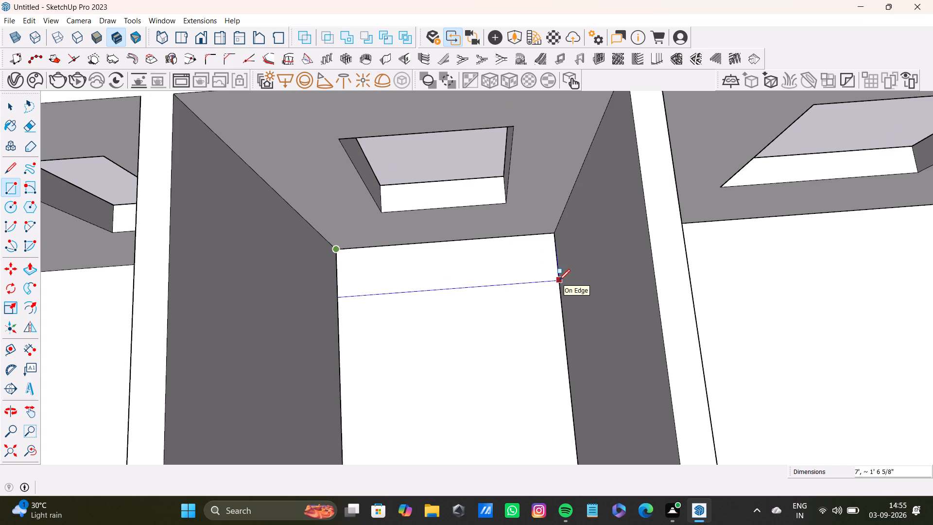
pyautogui.click(559, 280)
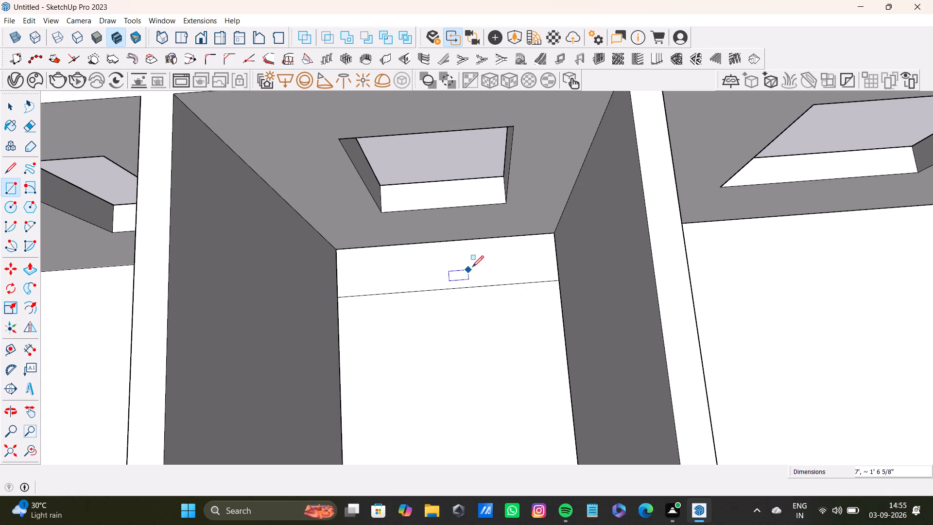
# Push/Pull the floor strip below the window into a raised slab about 1 15/16" thick.
pyautogui.press('space')
pyautogui.click(472, 267)
pyautogui.press('p')
pyautogui.click(472, 267)
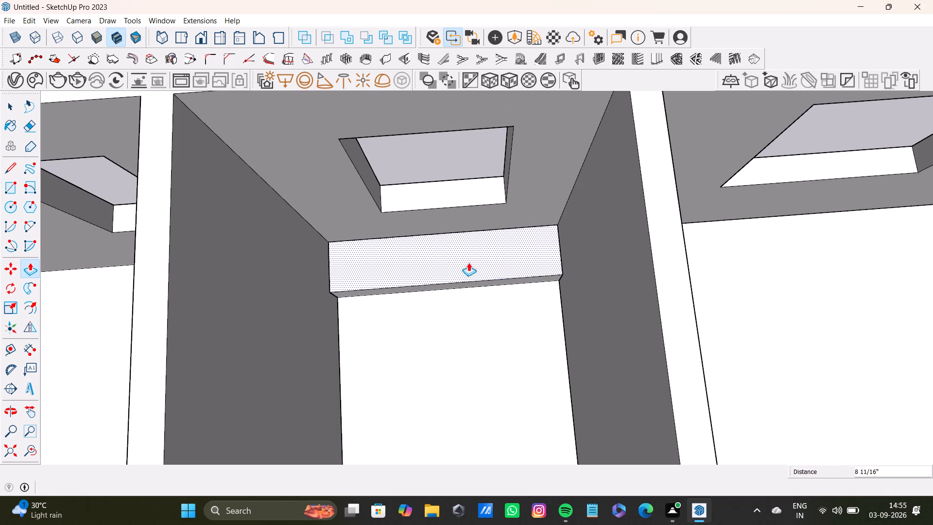
pyautogui.scroll(3, 472, 330)
pyautogui.moveTo(472, 327); pyautogui.dragTo(522, 239, button='middle')
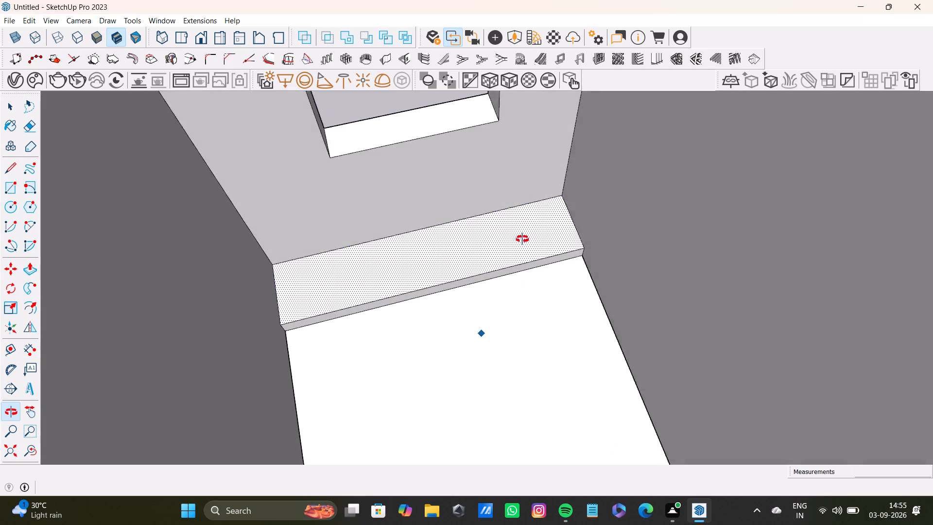
pyautogui.moveTo(522, 239); pyautogui.dragTo(505, 205, button='middle')
pyautogui.scroll(-4, 459, 269)
pyautogui.keyDown('shift'); pyautogui.moveTo(462, 277); pyautogui.dragTo(465, 257, button='middle'); pyautogui.keyUp('shift')
pyautogui.scroll(4, 436, 262)
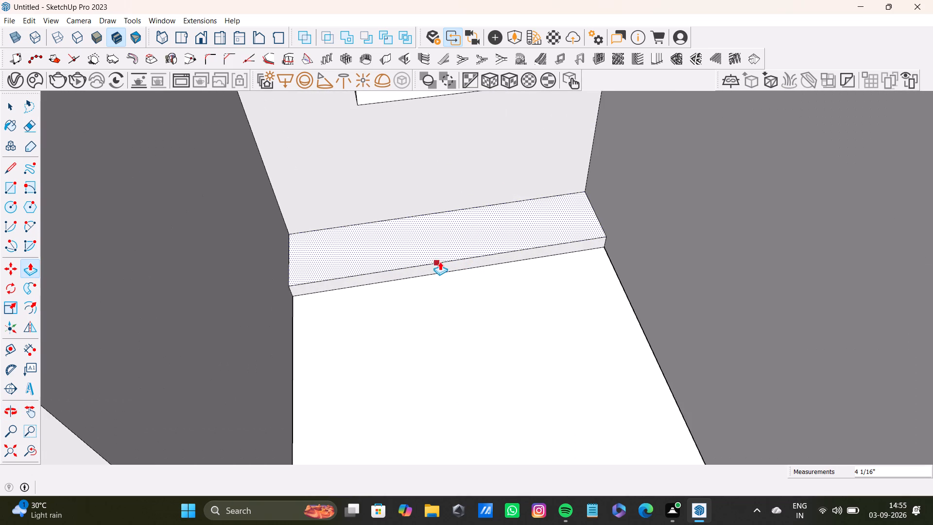
pyautogui.moveTo(449, 242); pyautogui.dragTo(451, 247)
# Place a parallel guide across the slab's front face, a little over 1' 8" from its end at the side wall.
pyautogui.scroll(6, 477, 268)
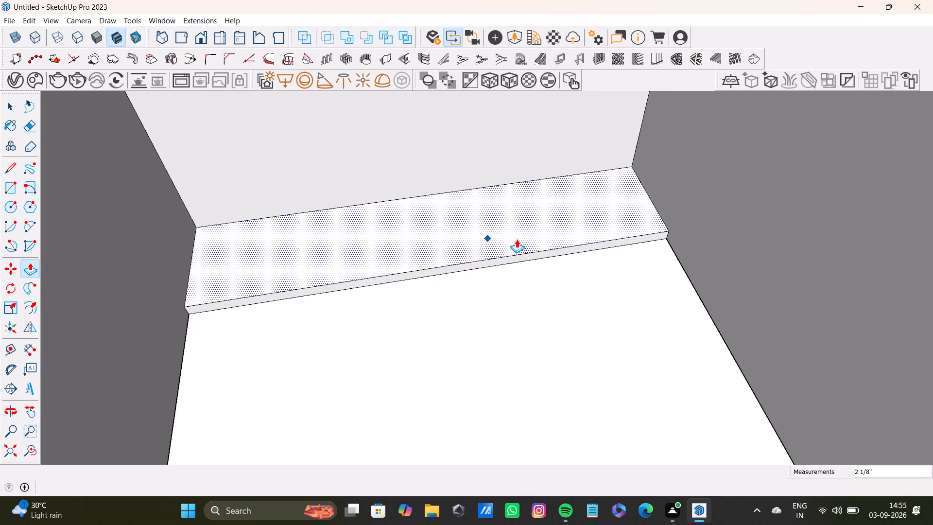
pyautogui.scroll(2, 517, 239)
pyautogui.moveTo(529, 242); pyautogui.dragTo(454, 193, button='middle')
pyautogui.scroll(8, 728, 241)
pyautogui.press('space')
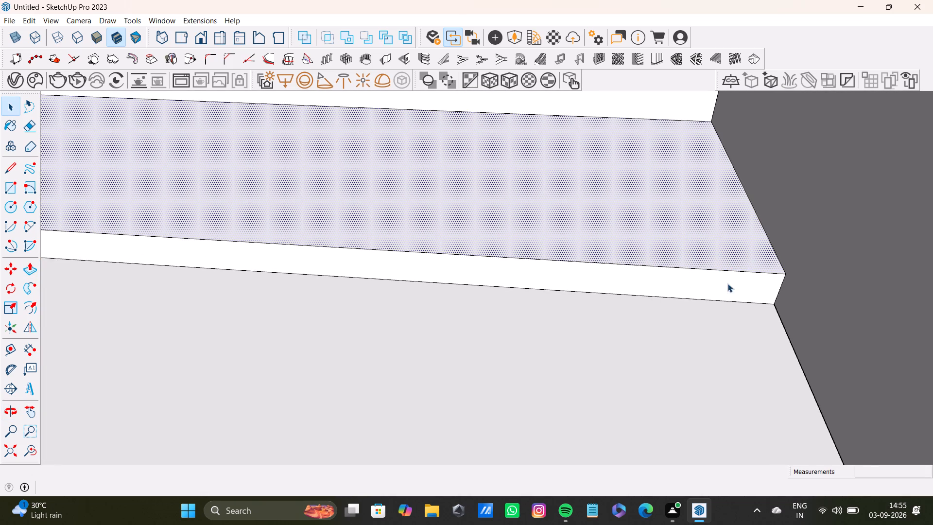
pyautogui.press('t')
pyautogui.scroll(8, 745, 282)
pyautogui.click(806, 300)
pyautogui.scroll(-6, 351, 262)
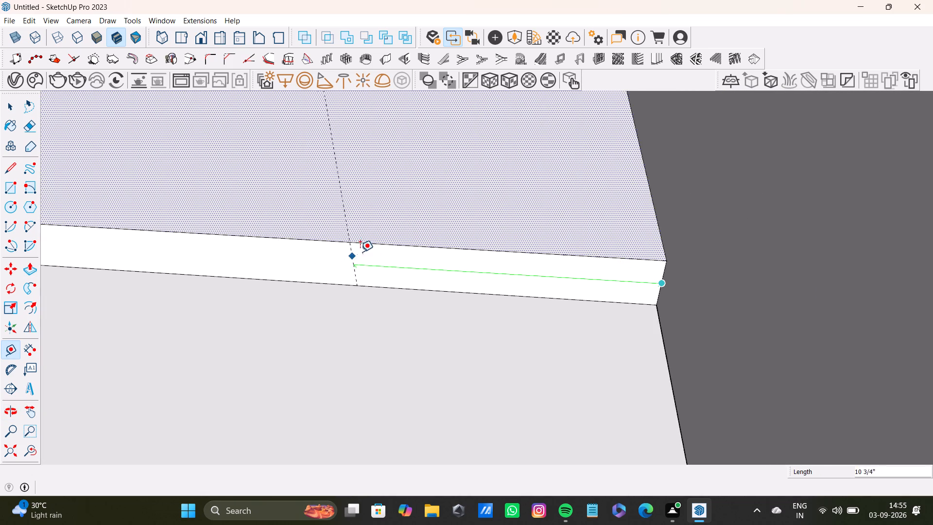
pyautogui.scroll(-3, 360, 252)
pyautogui.scroll(2, 287, 261)
pyautogui.scroll(-4, 250, 251)
pyautogui.keyDown('shift'); pyautogui.moveTo(249, 251); pyautogui.dragTo(373, 254, button='middle'); pyautogui.keyUp('shift')
pyautogui.click(31, 450)
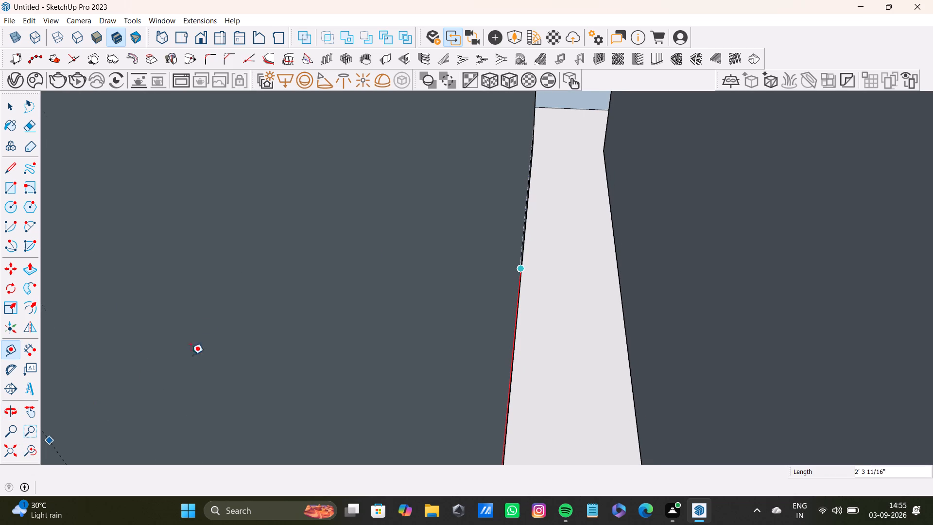
pyautogui.moveTo(22, 454); pyautogui.dragTo(27, 454)
pyautogui.moveTo(329, 288); pyautogui.dragTo(375, 304, button='middle')
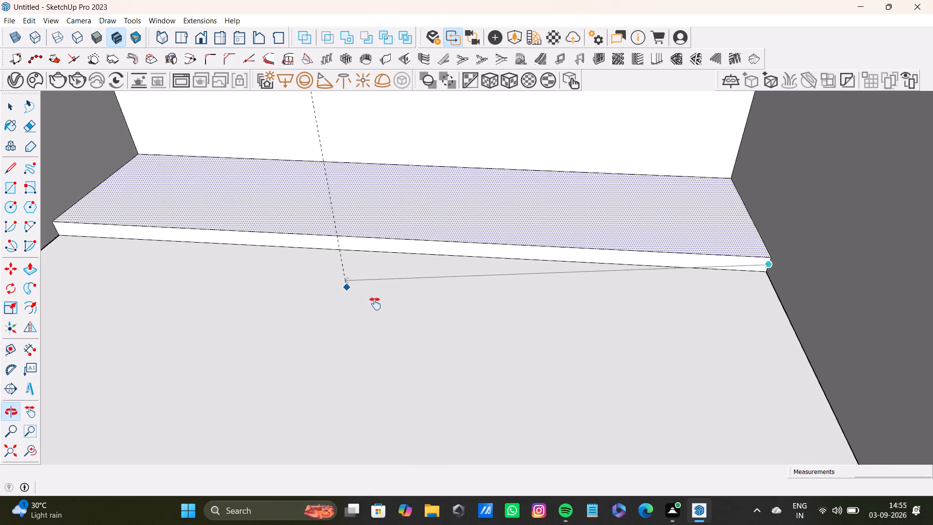
pyautogui.moveTo(375, 304); pyautogui.dragTo(353, 332, button='middle')
pyautogui.scroll(5, 586, 304)
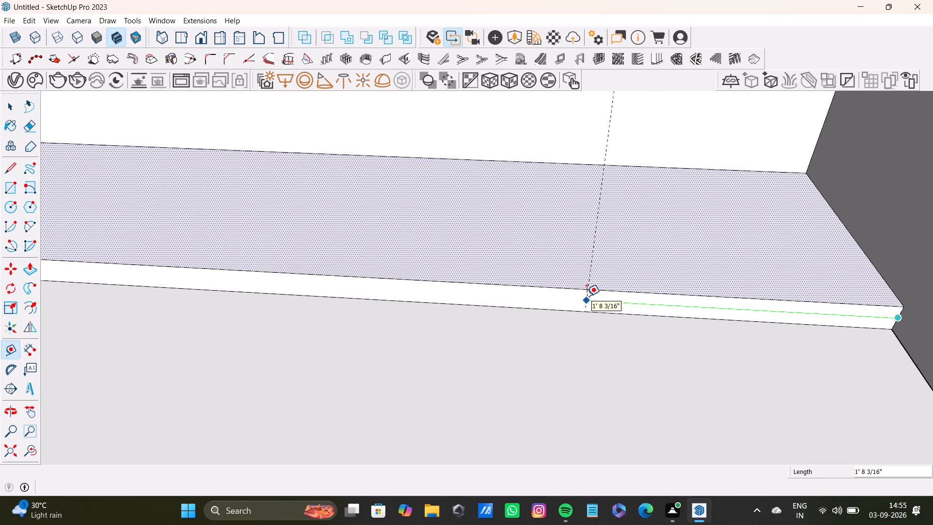
pyautogui.click(569, 295)
# Draw a line down the slab's front face along the guide, splitting off the end portion beside the side wall.
pyautogui.press('l')
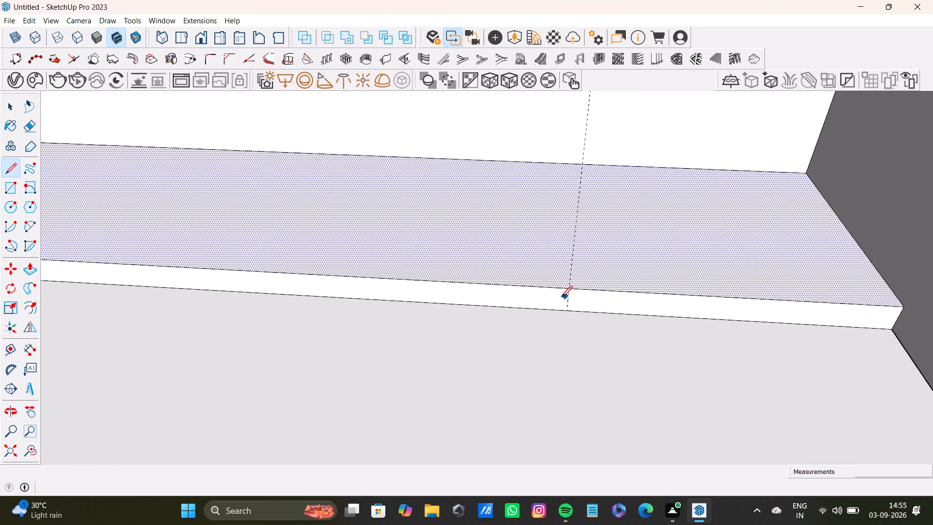
pyautogui.scroll(7, 559, 297)
pyautogui.click(577, 283)
pyautogui.click(570, 325)
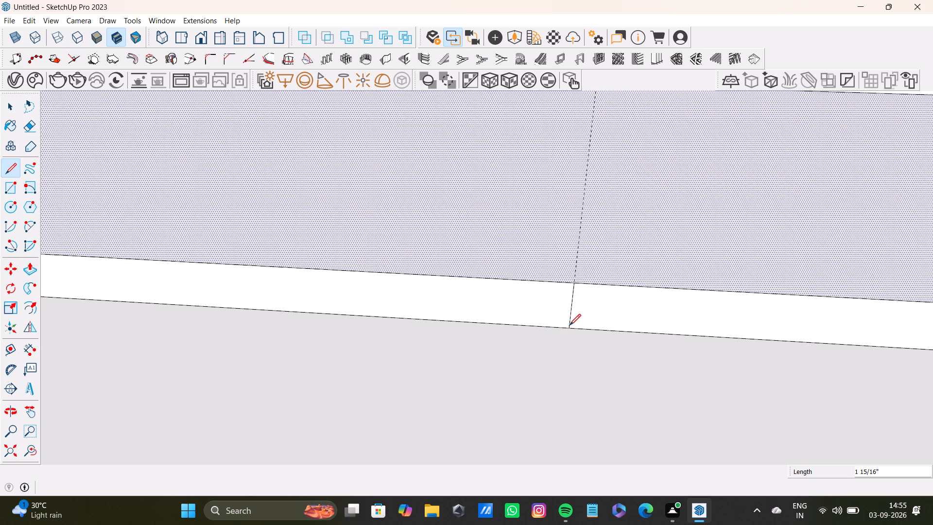
# Push/Pull the split-off end portion of the slab's front face about 3' 3" out along the side wall.
pyautogui.press('space')
pyautogui.click(599, 313)
pyautogui.scroll(-15, 591, 300)
pyautogui.moveTo(601, 350); pyautogui.dragTo(734, 385, button='middle')
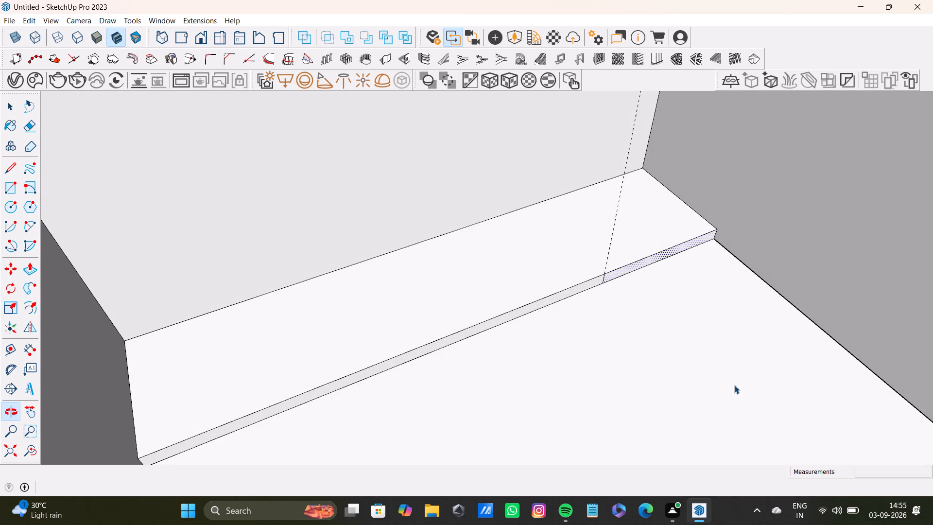
pyautogui.keyDown('shift'); pyautogui.moveTo(661, 265); pyautogui.dragTo(485, 203, button='middle'); pyautogui.keyUp('shift')
pyautogui.moveTo(494, 284); pyautogui.dragTo(575, 322, button='middle')
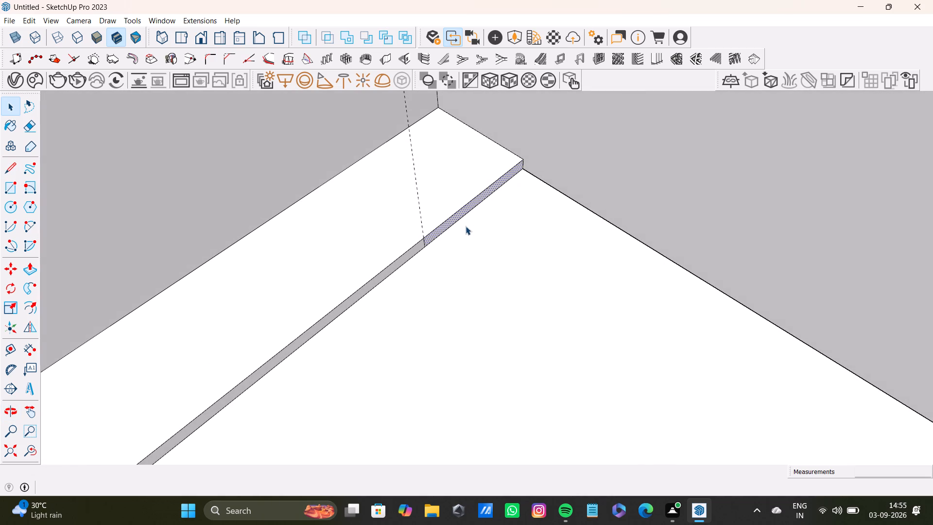
pyautogui.press('p')
pyautogui.moveTo(449, 219); pyautogui.dragTo(706, 362)
pyautogui.scroll(-9, 691, 367)
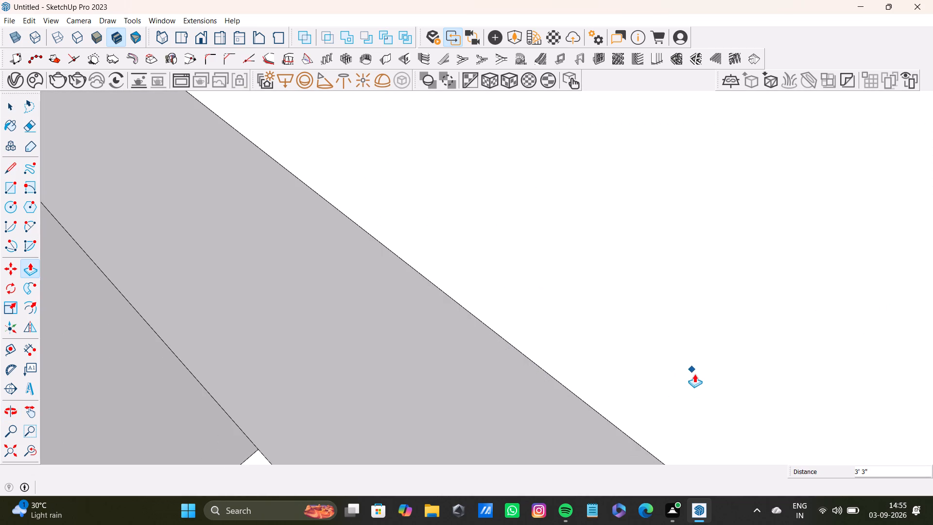
pyautogui.keyDown('shift'); pyautogui.middleClick(702, 375); pyautogui.keyUp('shift')
pyautogui.moveTo(27, 452); pyautogui.dragTo(34, 452)
# Extend the end face of the slab's side leg by about 1' 7 3/16" along the side wall.
pyautogui.keyDown('shift'); pyautogui.moveTo(479, 325); pyautogui.dragTo(276, 258, button='middle'); pyautogui.keyUp('shift')
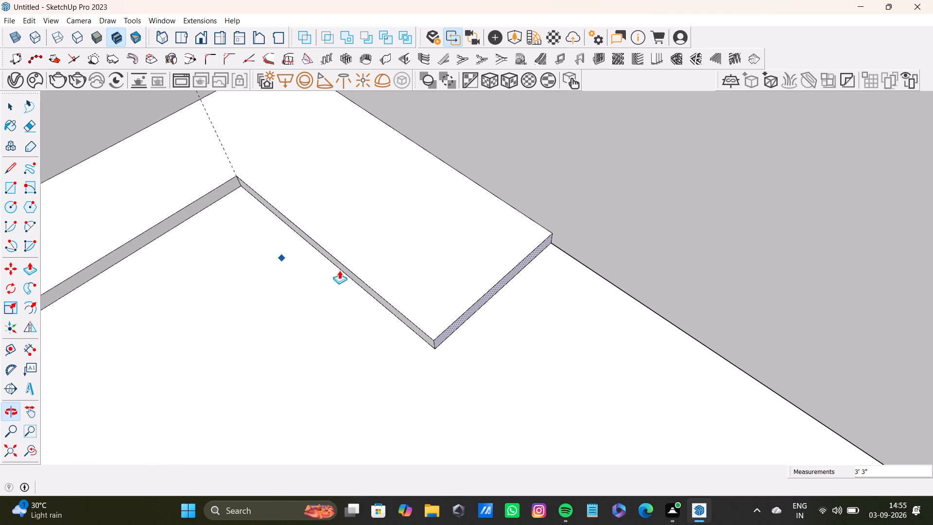
pyautogui.moveTo(461, 325); pyautogui.dragTo(634, 405)
pyautogui.scroll(-9, 665, 413)
pyautogui.keyDown('shift'); pyautogui.moveTo(665, 414); pyautogui.dragTo(664, 410, button='middle'); pyautogui.keyUp('shift')
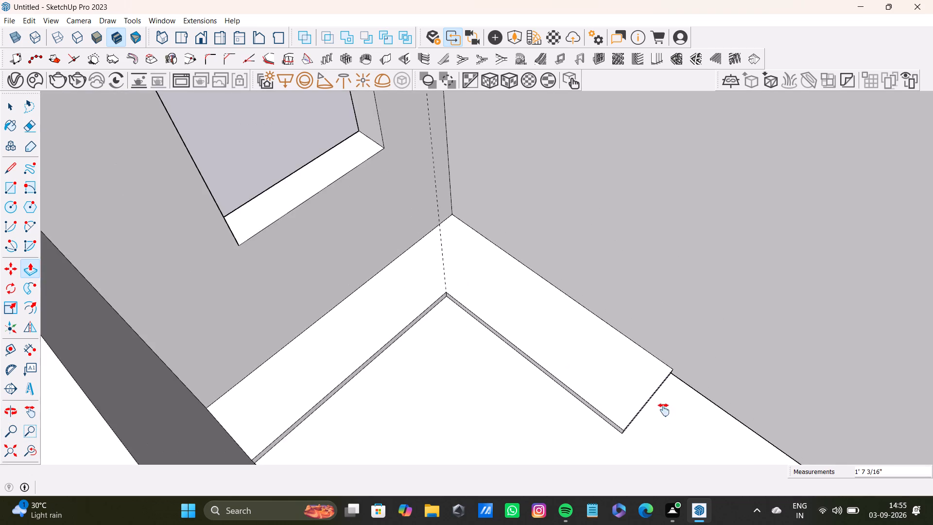
pyautogui.keyDown('shift'); pyautogui.moveTo(664, 410); pyautogui.dragTo(552, 232, button='middle'); pyautogui.keyUp('shift')
pyautogui.moveTo(33, 451); pyautogui.dragTo(37, 448)
pyautogui.moveTo(404, 342); pyautogui.dragTo(425, 368, button='middle')
pyautogui.moveTo(425, 368); pyautogui.dragTo(339, 353, button='middle')
# Extend the slab's side leg by about 4' 7 11/16" and another 11 1/2" to reach the room's opposite wall.
pyautogui.scroll(7, 425, 281)
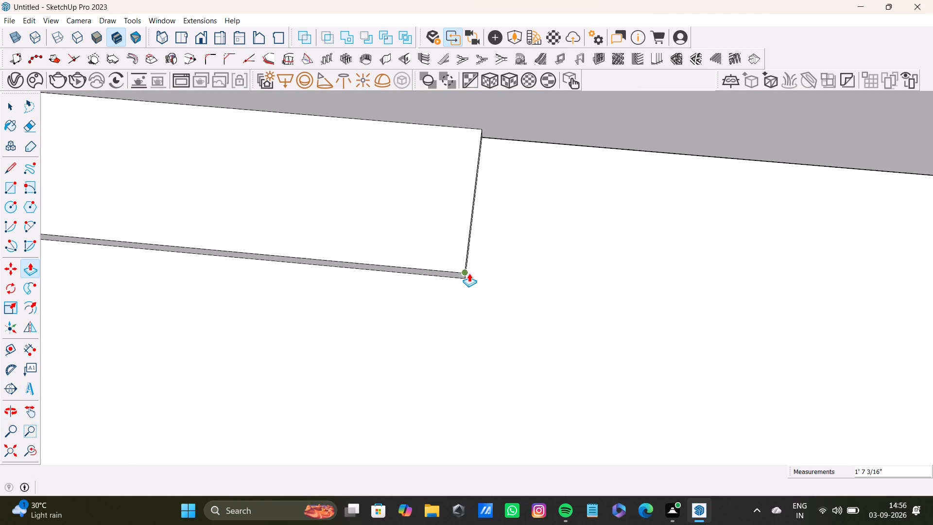
pyautogui.moveTo(469, 269); pyautogui.dragTo(903, 345)
pyautogui.scroll(-4, 804, 320)
pyautogui.keyDown('shift'); pyautogui.moveTo(806, 293); pyautogui.dragTo(487, 283, button='middle'); pyautogui.keyUp('shift')
pyautogui.scroll(4, 564, 299)
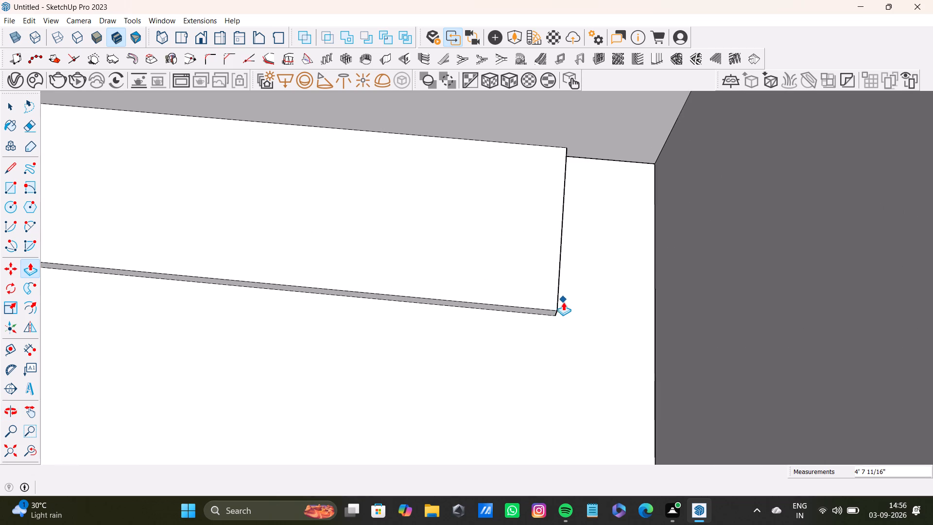
pyautogui.moveTo(560, 308); pyautogui.dragTo(673, 318)
pyautogui.scroll(-14, 667, 314)
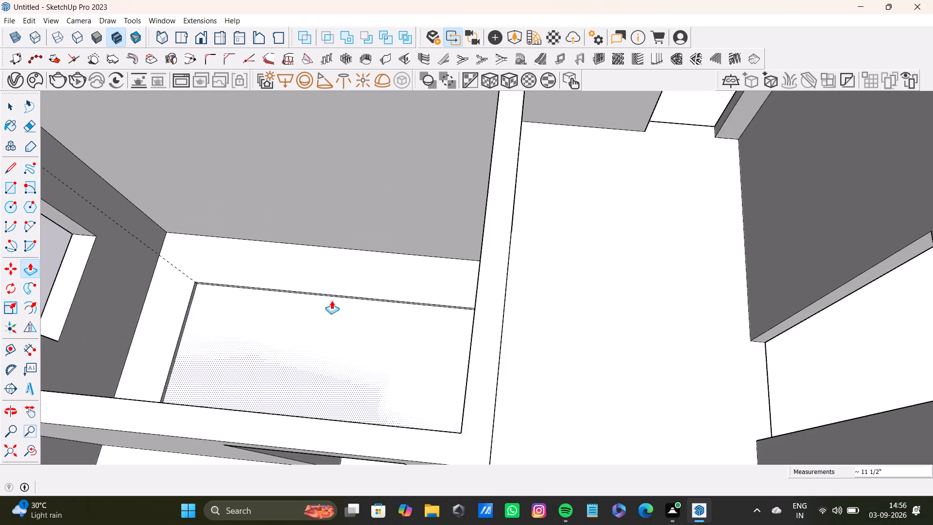
# Push the inner long face of the slab's side leg 3" towards the side wall to narrow the leg.
pyautogui.keyDown('shift'); pyautogui.moveTo(331, 300); pyautogui.dragTo(507, 329, button='middle'); pyautogui.keyUp('shift')
pyautogui.moveTo(474, 324); pyautogui.dragTo(410, 356, button='middle')
pyautogui.scroll(13, 403, 305)
pyautogui.moveTo(367, 275); pyautogui.dragTo(357, 263, button='middle')
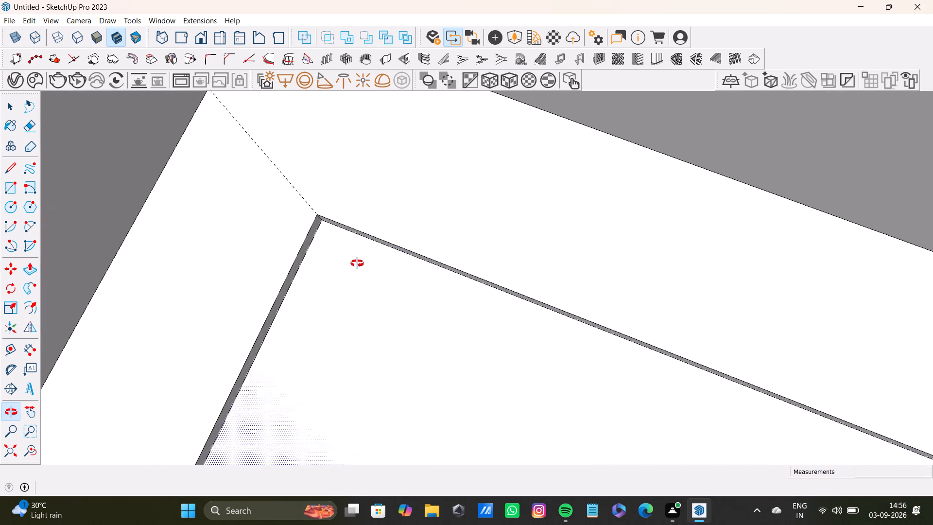
pyautogui.moveTo(357, 263); pyautogui.dragTo(338, 233, button='middle')
pyautogui.press('space')
pyautogui.click(348, 211)
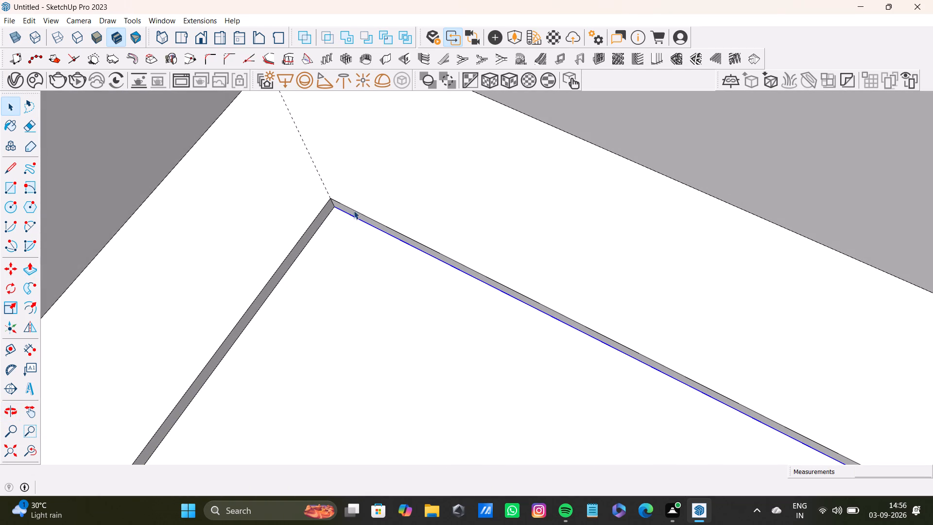
pyautogui.scroll(7, 347, 215)
pyautogui.click(352, 205)
pyautogui.press('p')
pyautogui.moveTo(350, 202); pyautogui.dragTo(351, 198)
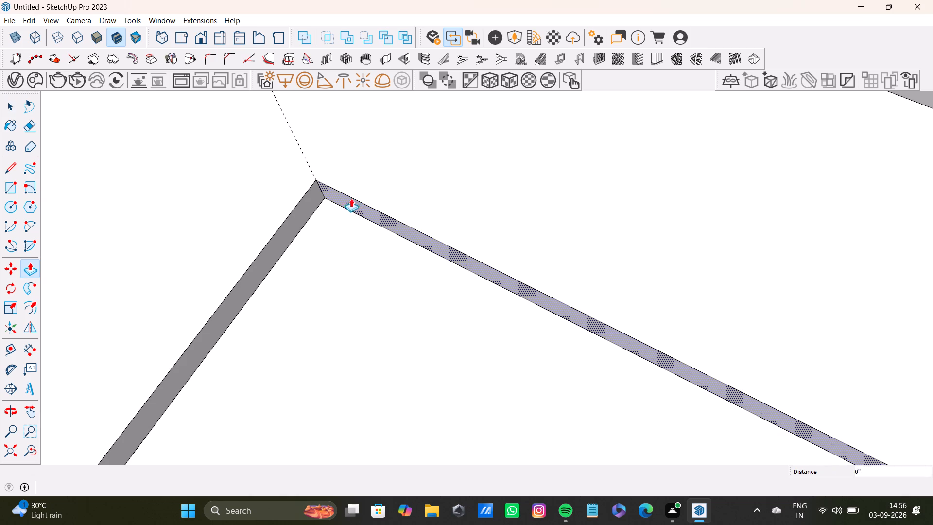
pyautogui.moveTo(351, 198); pyautogui.dragTo(380, 162)
pyautogui.scroll(-16, 347, 197)
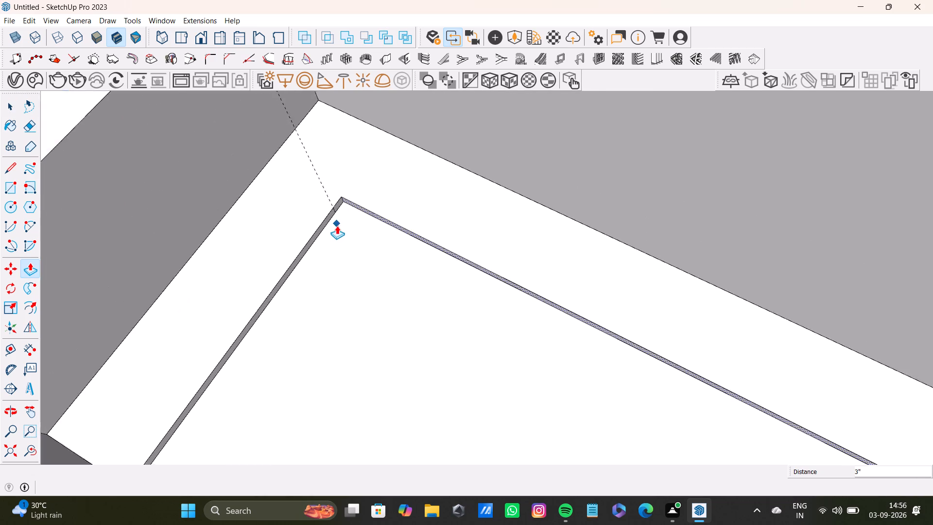
# Select all the faces and edges of the L-shaped raised slab in the narrow window room and make them a group.
pyautogui.scroll(-6, 337, 226)
pyautogui.moveTo(361, 242); pyautogui.dragTo(159, 279, button='middle')
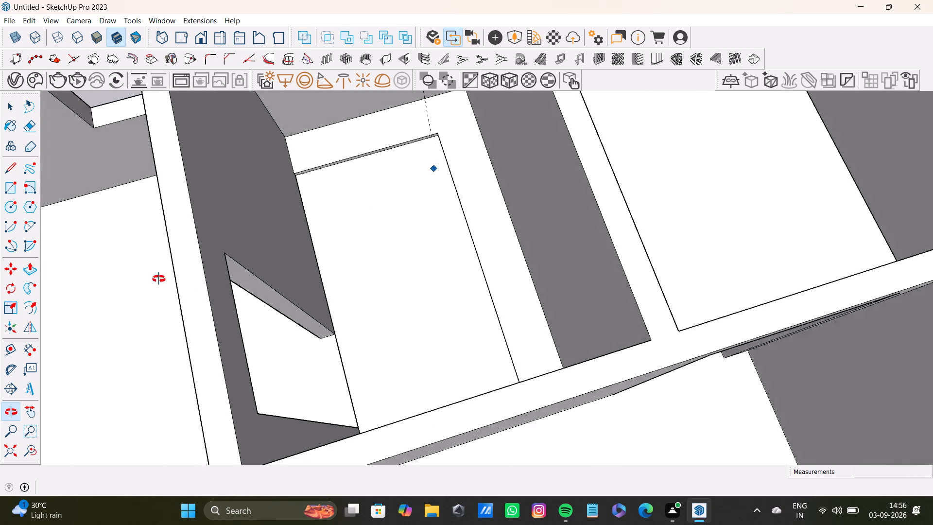
pyautogui.moveTo(159, 279); pyautogui.dragTo(149, 277, button='middle')
pyautogui.scroll(-8, 260, 271)
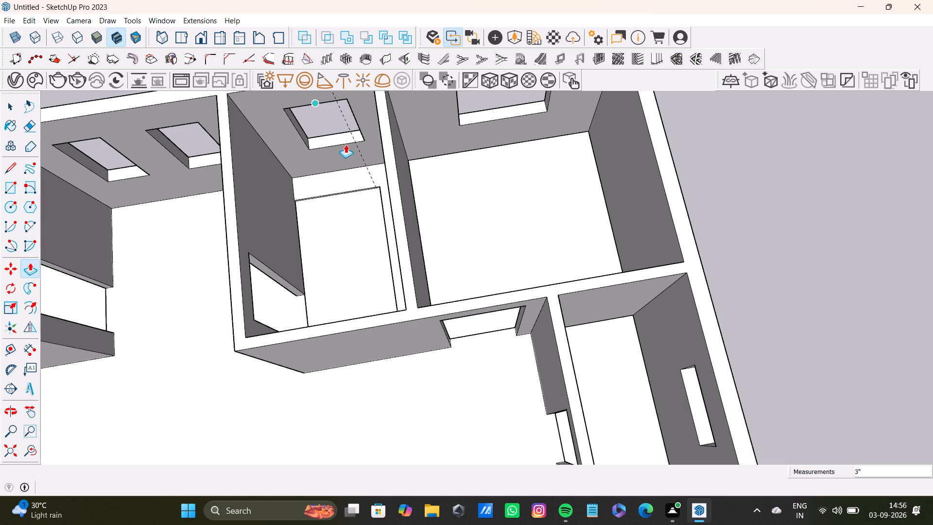
pyautogui.press('space')
pyautogui.scroll(-1, 343, 218)
pyautogui.moveTo(343, 220); pyautogui.dragTo(501, 210, button='middle')
pyautogui.scroll(5, 355, 290)
pyautogui.keyDown('shift'); pyautogui.moveTo(344, 330); pyautogui.dragTo(410, 281, button='middle'); pyautogui.keyUp('shift')
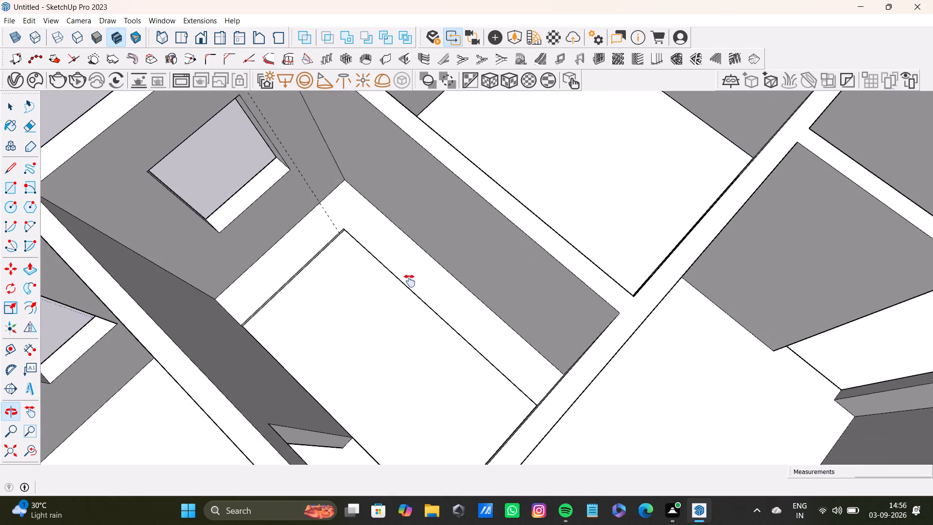
pyautogui.keyDown('shift'); pyautogui.moveTo(410, 281); pyautogui.dragTo(440, 273, button='middle'); pyautogui.keyUp('shift')
pyautogui.scroll(4, 401, 251)
pyautogui.moveTo(454, 267); pyautogui.dragTo(354, 274, button='middle')
pyautogui.keyDown('shift'); pyautogui.scroll(6, 362, 207); pyautogui.keyUp('shift')
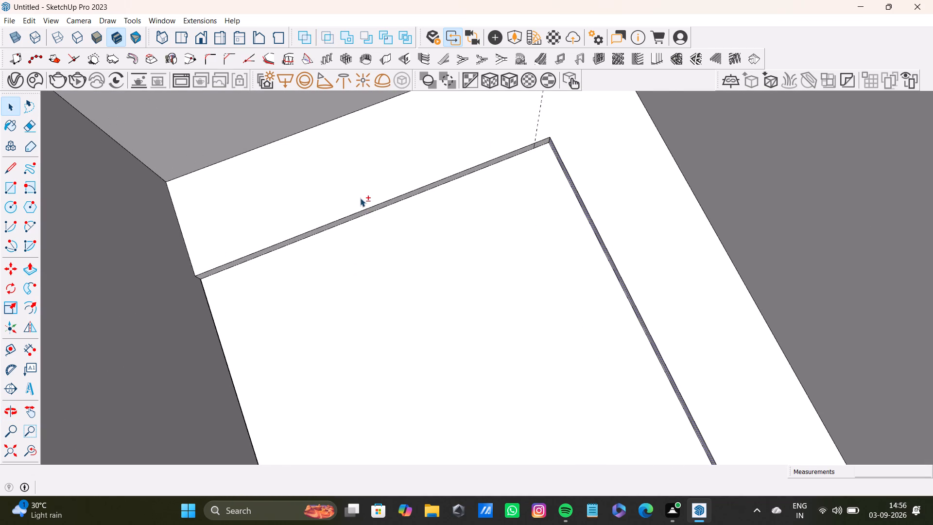
pyautogui.keyDown('shift'); pyautogui.doubleClick(359, 193); pyautogui.keyUp('shift')
pyautogui.keyDown('shift'); pyautogui.scroll(8, 365, 220); pyautogui.keyUp('shift')
pyautogui.keyDown('shift'); pyautogui.doubleClick(363, 204); pyautogui.keyUp('shift')
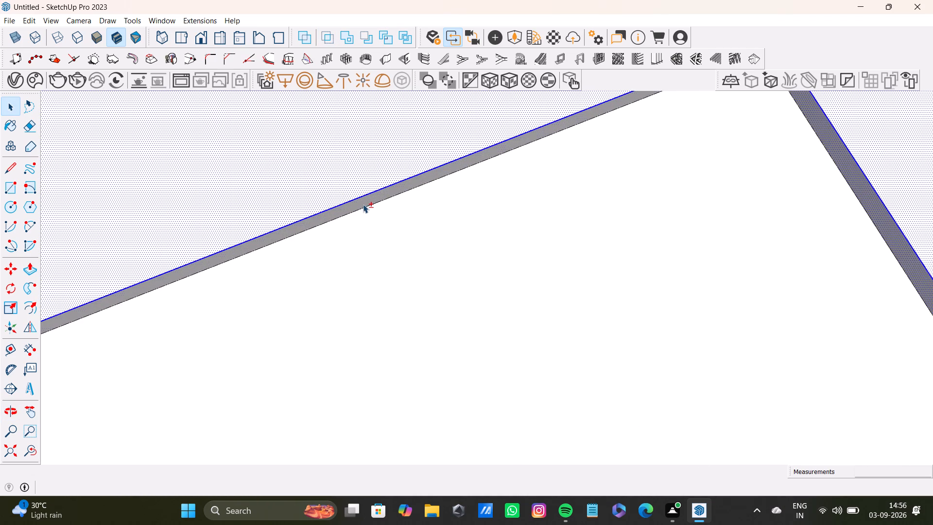
pyautogui.keyDown('shift'); pyautogui.scroll(-9, 371, 217); pyautogui.keyUp('shift')
pyautogui.keyDown('shift'); pyautogui.scroll(8, 557, 171); pyautogui.keyUp('shift')
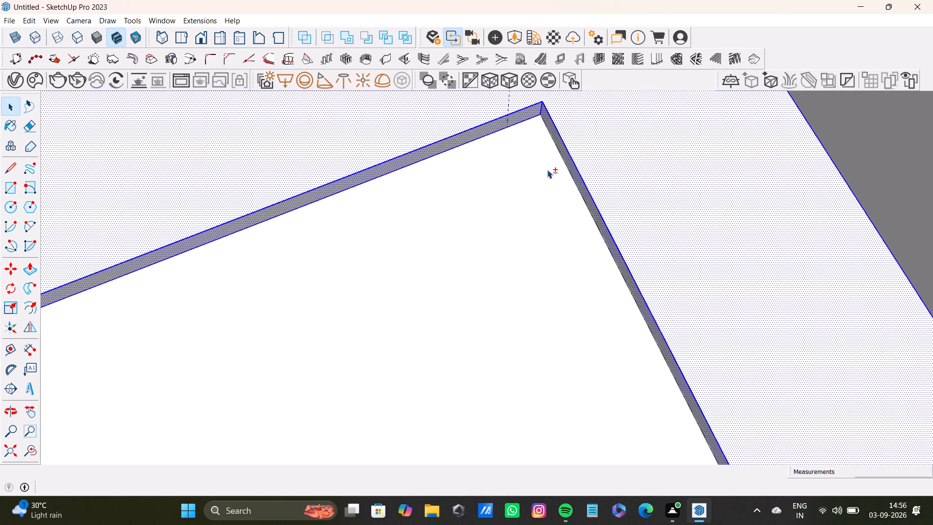
pyautogui.keyDown('shift'); pyautogui.moveTo(557, 169); pyautogui.dragTo(513, 210, button='middle'); pyautogui.keyUp('shift')
pyautogui.moveTo(531, 227); pyautogui.dragTo(635, 118, button='middle')
pyautogui.scroll(4, 502, 161)
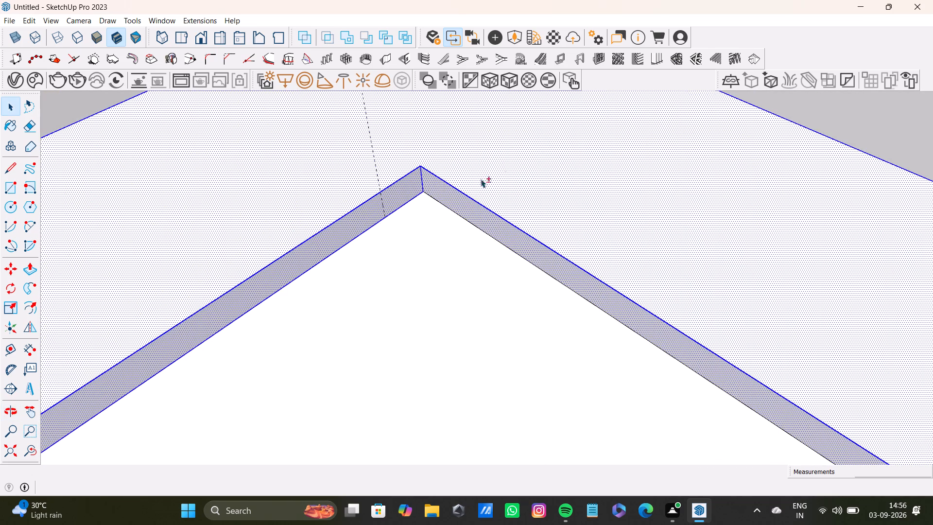
pyautogui.keyDown('shift'); pyautogui.tripleClick(477, 219); pyautogui.keyUp('shift')
pyautogui.keyDown('shift'); pyautogui.doubleClick(477, 219); pyautogui.keyUp('shift')
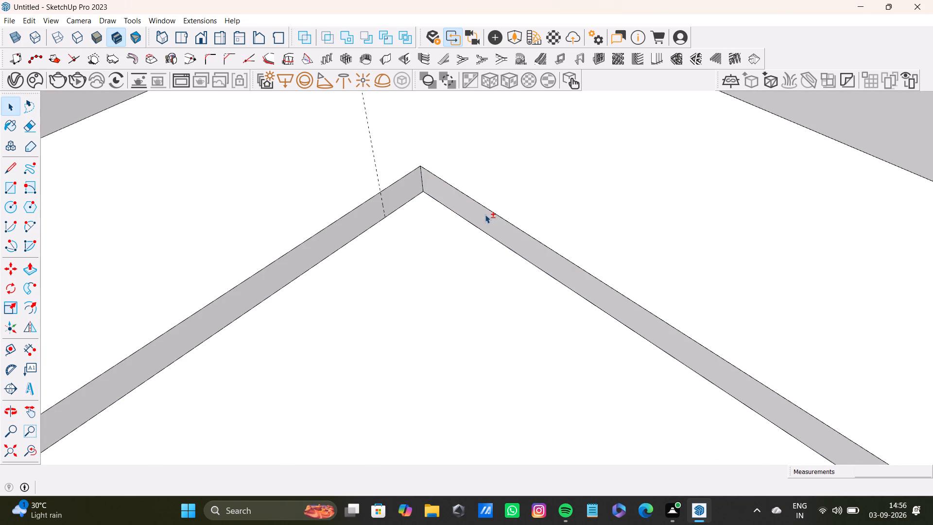
pyautogui.keyDown('shift'); pyautogui.doubleClick(485, 214); pyautogui.keyUp('shift')
pyautogui.keyDown('shift'); pyautogui.doubleClick(413, 183); pyautogui.keyUp('shift')
pyautogui.keyDown('shift'); pyautogui.doubleClick(480, 169); pyautogui.keyUp('shift')
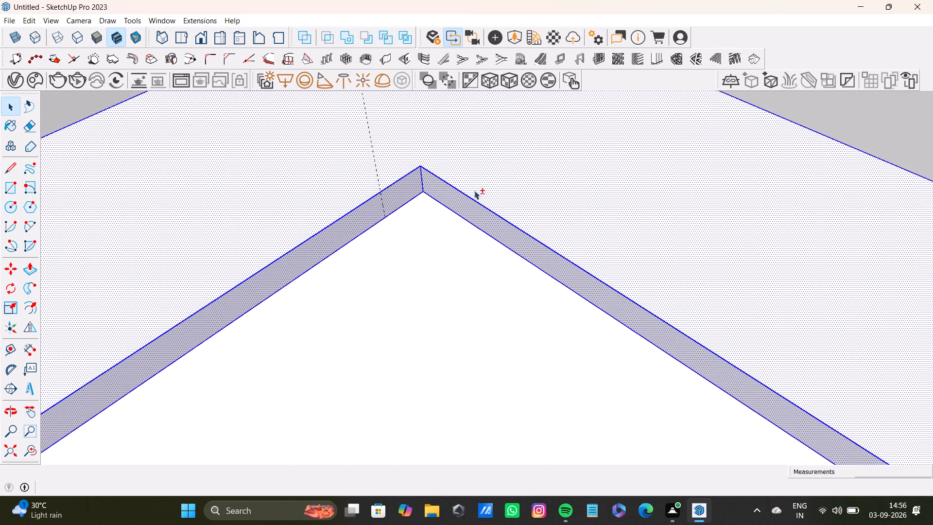
pyautogui.keyDown('shift'); pyautogui.scroll(-19, 474, 200); pyautogui.keyUp('shift')
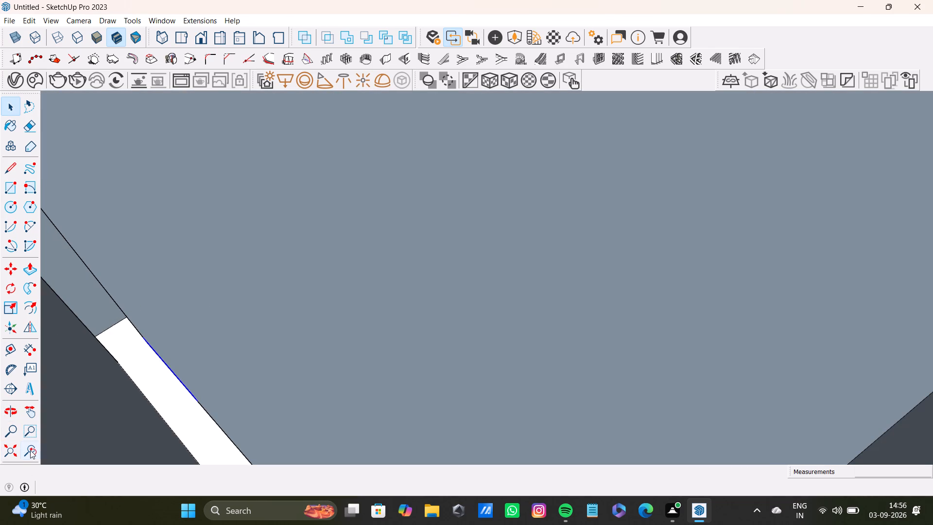
pyautogui.keyDown('shift'); pyautogui.click(30, 450); pyautogui.keyUp('shift')
pyautogui.keyDown('shift'); pyautogui.moveTo(292, 237); pyautogui.dragTo(251, 210, button='middle'); pyautogui.keyUp('shift')
pyautogui.scroll(-19, 174, 253)
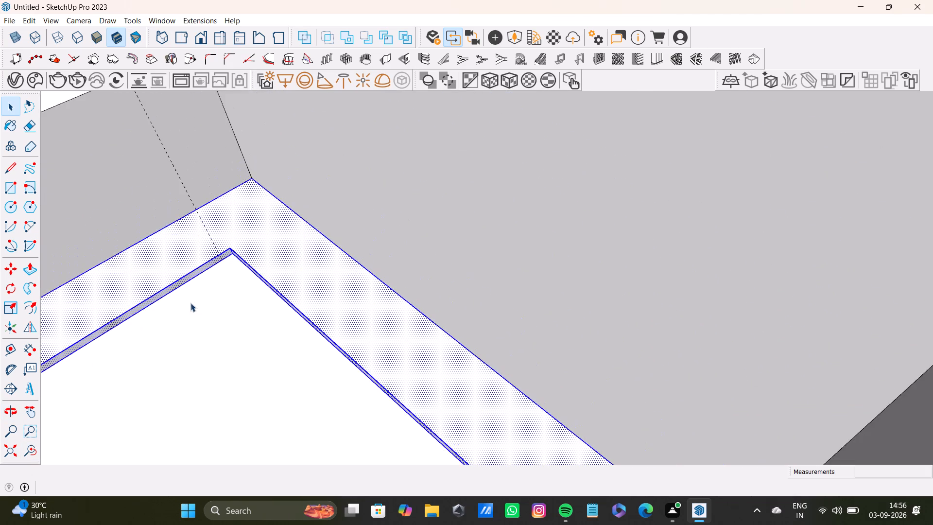
pyautogui.moveTo(190, 308); pyautogui.dragTo(282, 144, button='middle')
pyautogui.scroll(-3, 277, 170)
pyautogui.moveTo(218, 216); pyautogui.dragTo(298, 208, button='middle')
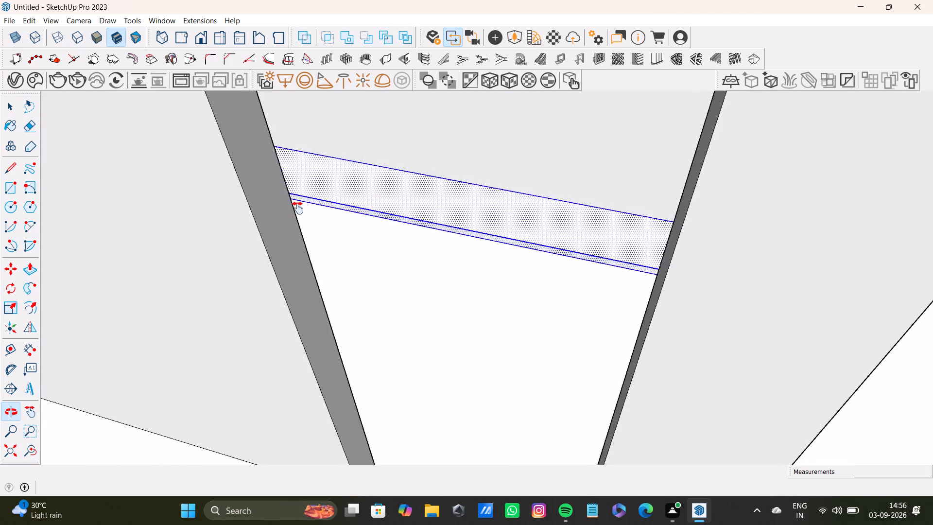
pyautogui.moveTo(298, 208); pyautogui.dragTo(250, 261, button='middle')
pyautogui.rightClick(290, 240)
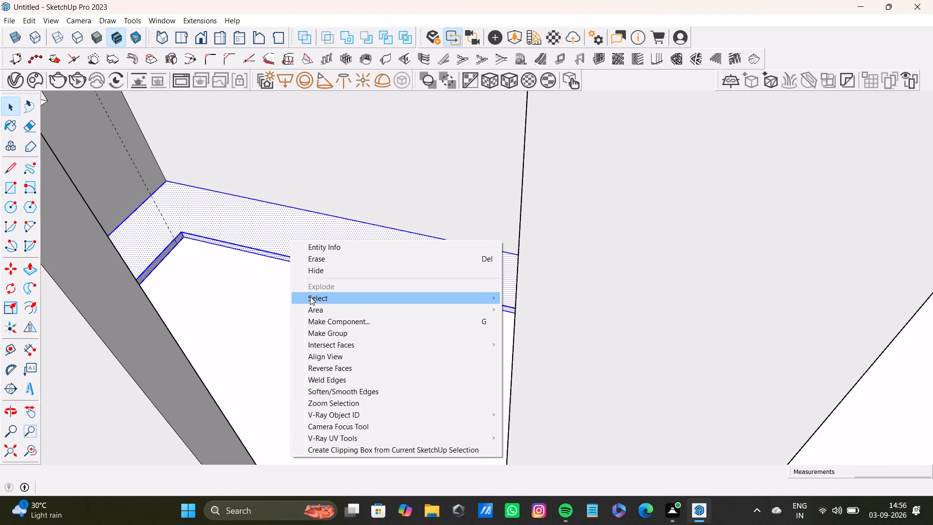
pyautogui.click(319, 330)
pyautogui.press('space')
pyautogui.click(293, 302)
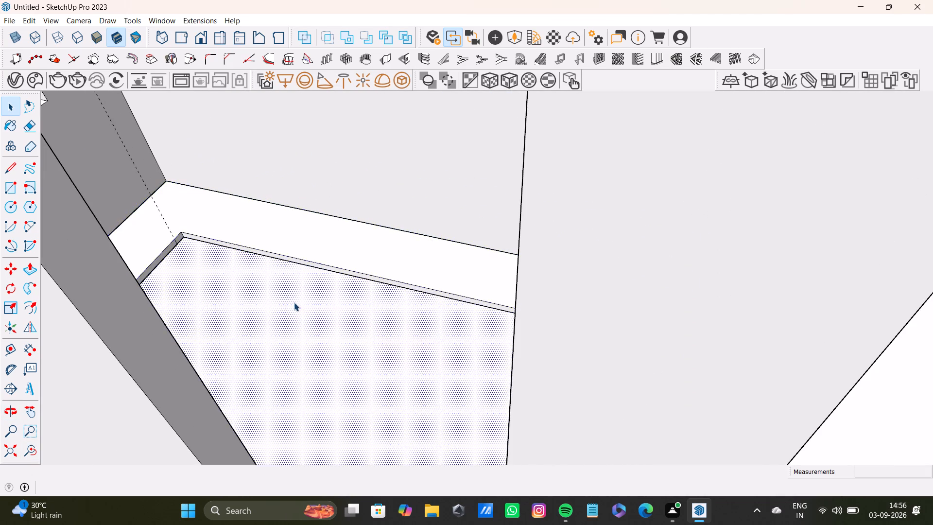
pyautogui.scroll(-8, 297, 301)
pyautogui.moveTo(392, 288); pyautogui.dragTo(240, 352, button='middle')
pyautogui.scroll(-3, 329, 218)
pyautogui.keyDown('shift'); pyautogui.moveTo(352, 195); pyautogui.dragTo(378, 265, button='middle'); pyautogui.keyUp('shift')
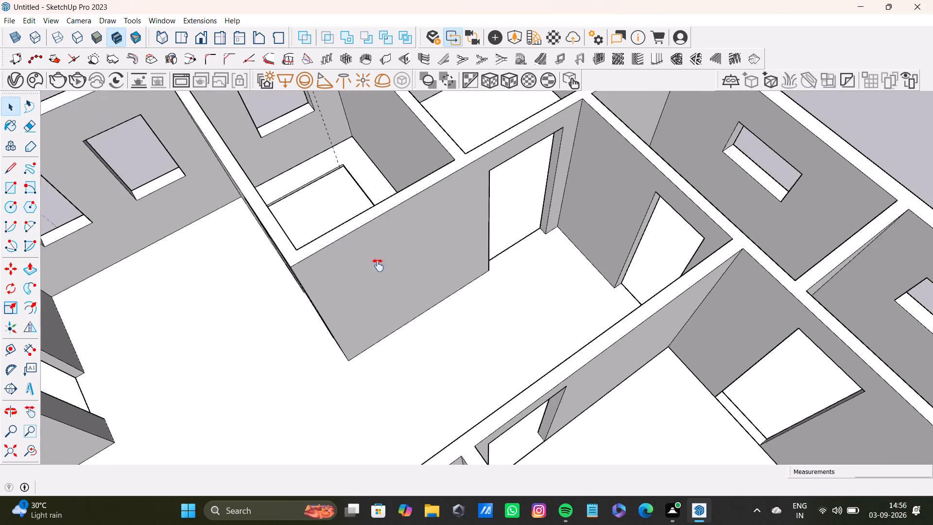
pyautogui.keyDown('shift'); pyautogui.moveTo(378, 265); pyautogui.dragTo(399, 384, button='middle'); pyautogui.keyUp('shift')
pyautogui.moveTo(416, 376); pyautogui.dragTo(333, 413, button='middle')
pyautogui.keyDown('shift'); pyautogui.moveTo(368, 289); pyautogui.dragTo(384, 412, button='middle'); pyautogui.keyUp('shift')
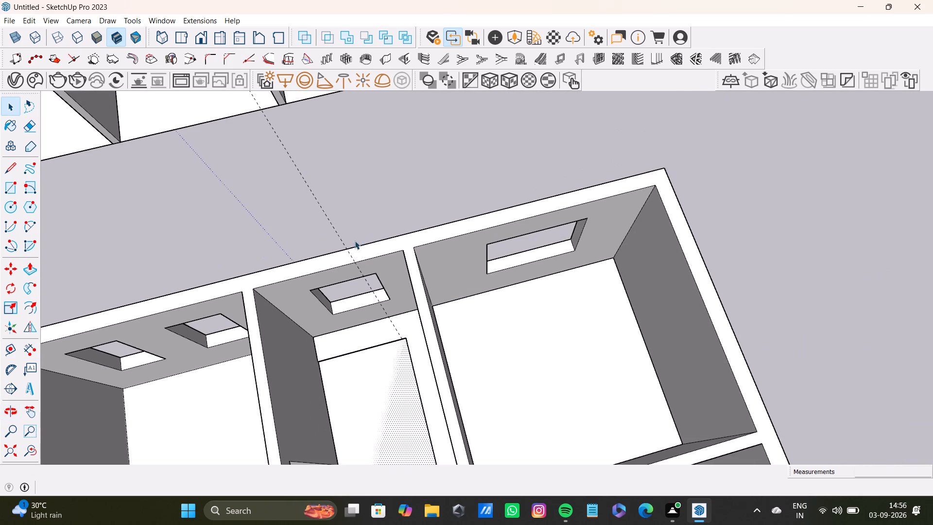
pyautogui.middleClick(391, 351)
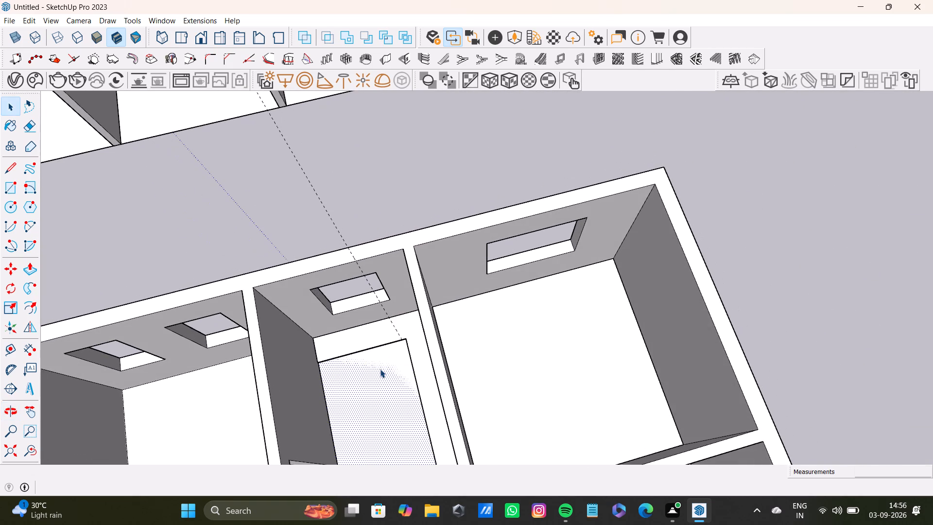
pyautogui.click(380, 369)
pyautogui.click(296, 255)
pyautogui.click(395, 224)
# Draw a rectangle 7' by about 1' 9 5/16" over the slab along the window wall, spanning from side wall to side wall.
pyautogui.scroll(-3, 376, 337)
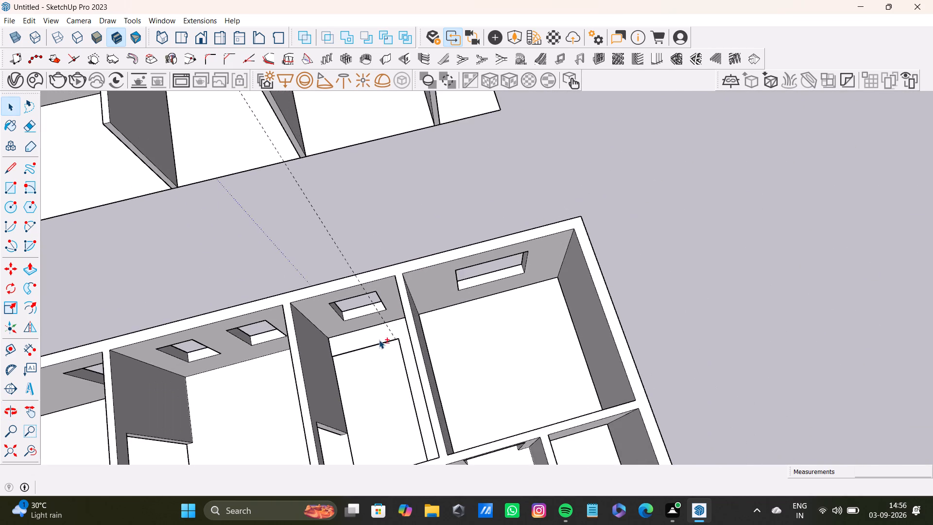
pyautogui.keyDown('shift'); pyautogui.moveTo(380, 340); pyautogui.dragTo(404, 322, button='middle'); pyautogui.keyUp('shift')
pyautogui.scroll(4, 415, 351)
pyautogui.moveTo(415, 351); pyautogui.dragTo(364, 323, button='middle')
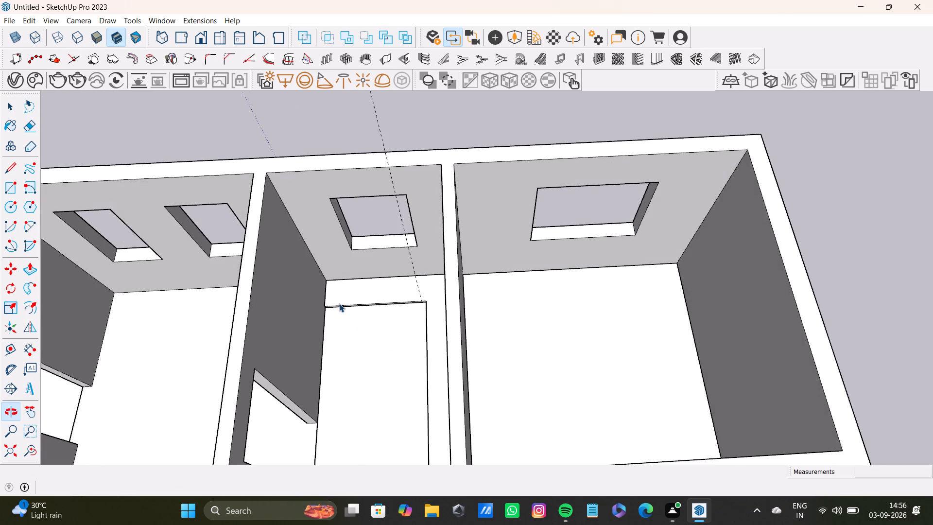
pyautogui.scroll(8, 337, 300)
pyautogui.press('r')
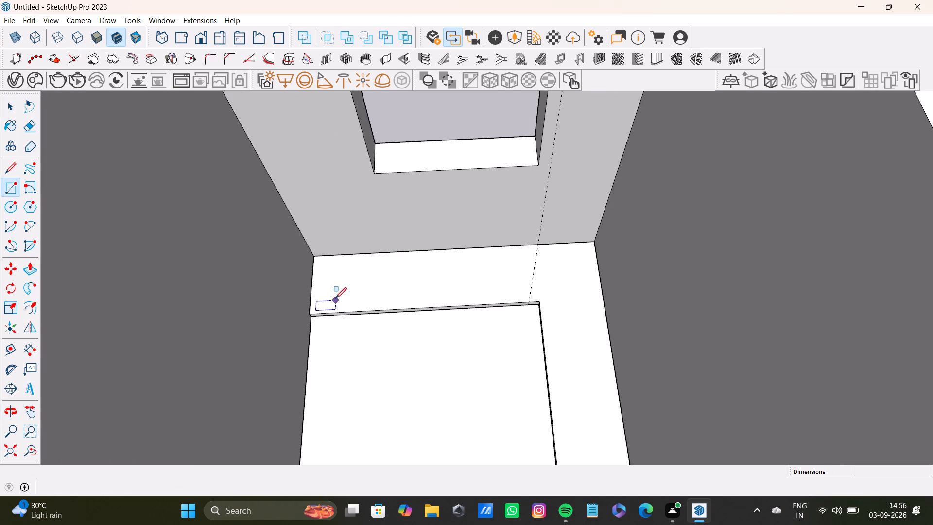
pyautogui.scroll(8, 335, 291)
pyautogui.click(303, 226)
pyautogui.scroll(-3, 435, 289)
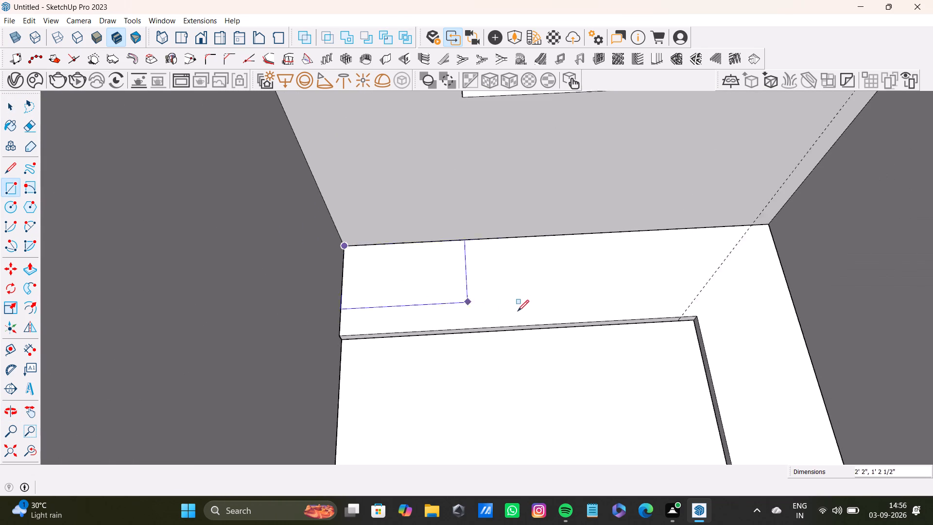
pyautogui.scroll(-5, 518, 311)
pyautogui.moveTo(549, 316); pyautogui.dragTo(424, 303, button='middle')
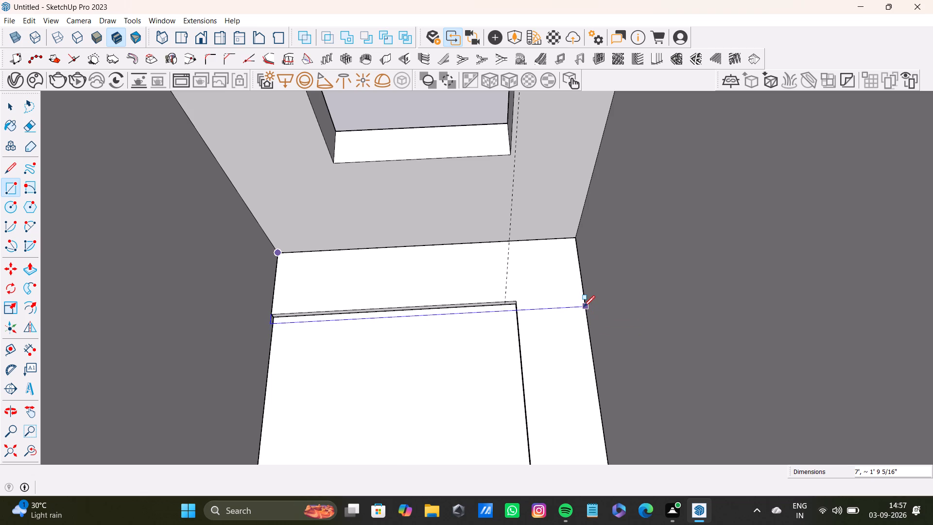
pyautogui.click(584, 306)
pyautogui.press('space')
# Push/Pull the new rectangle below the window up about 2' 9 13/16" into a solid block.
pyautogui.click(472, 290)
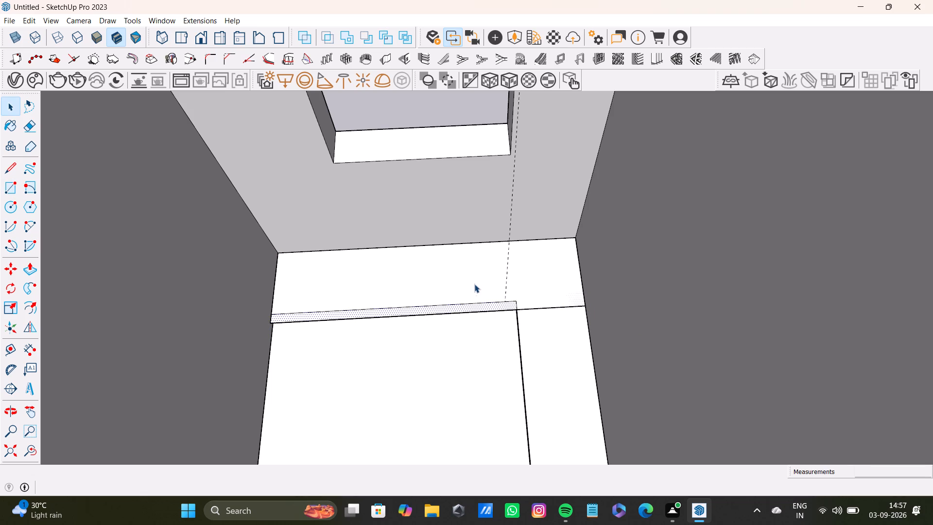
pyautogui.scroll(4, 478, 299)
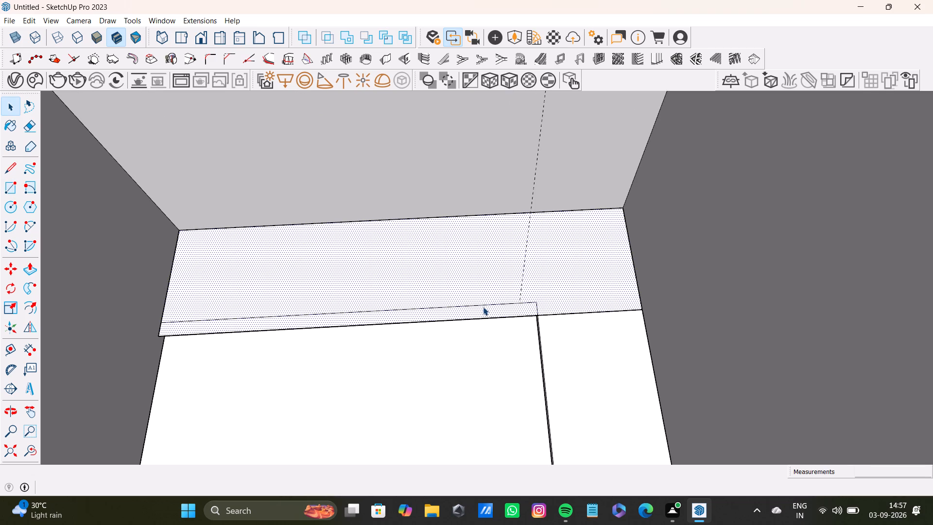
pyautogui.press('p')
pyautogui.moveTo(484, 300); pyautogui.dragTo(446, 245)
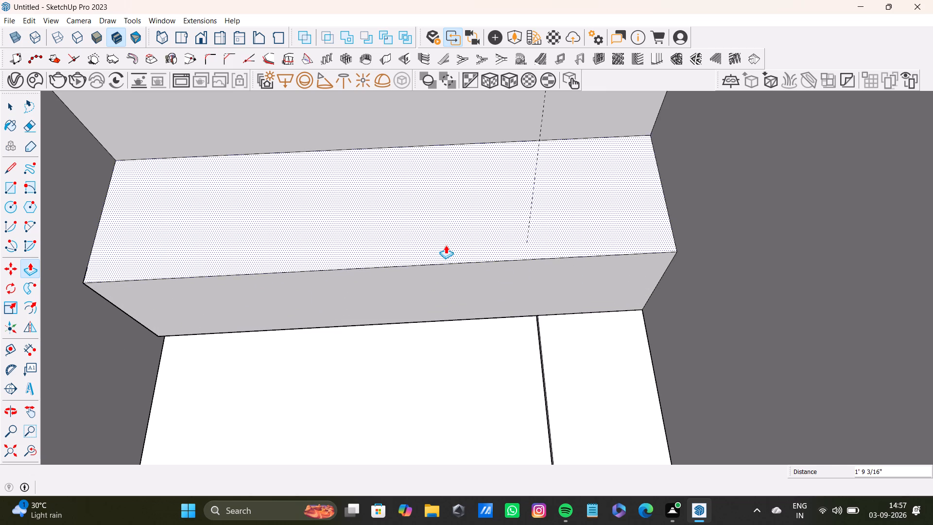
pyautogui.moveTo(446, 245); pyautogui.dragTo(422, 200)
# Push/Pull the bottom face of the window opening above the block upwards to raise the sill.
pyautogui.scroll(-10, 412, 232)
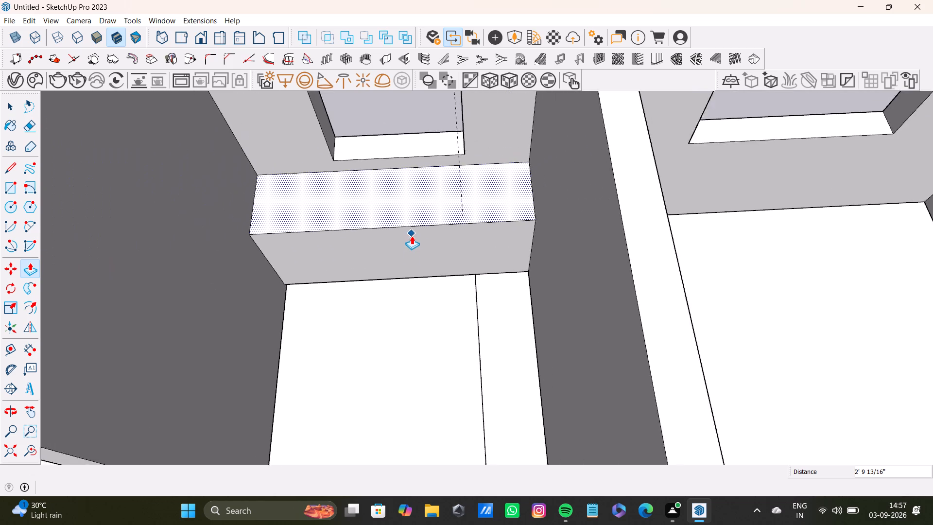
pyautogui.scroll(-1, 412, 236)
pyautogui.moveTo(408, 264); pyautogui.dragTo(570, 96, button='middle')
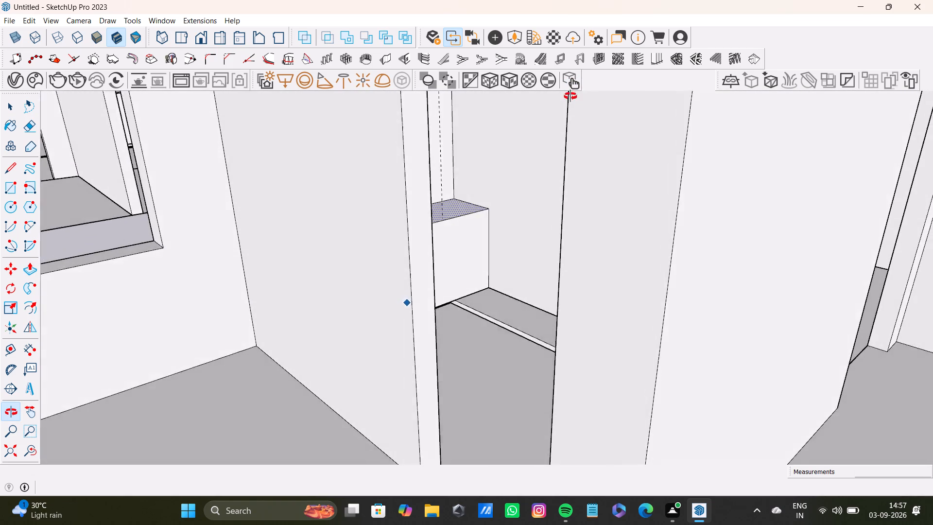
pyautogui.moveTo(570, 96); pyautogui.dragTo(285, 340, button='middle')
pyautogui.scroll(3, 290, 337)
pyautogui.keyDown('shift'); pyautogui.moveTo(373, 155); pyautogui.dragTo(359, 367, button='middle'); pyautogui.keyUp('shift')
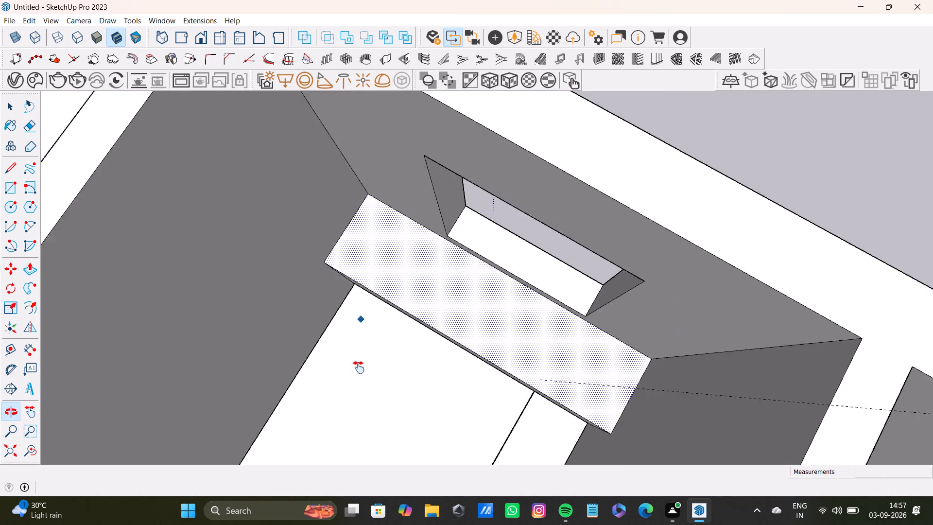
pyautogui.keyDown('shift'); pyautogui.moveTo(359, 367); pyautogui.dragTo(358, 375, button='middle'); pyautogui.keyUp('shift')
pyautogui.moveTo(397, 347); pyautogui.dragTo(433, 298, button='middle')
pyautogui.press('space')
pyautogui.click(463, 340)
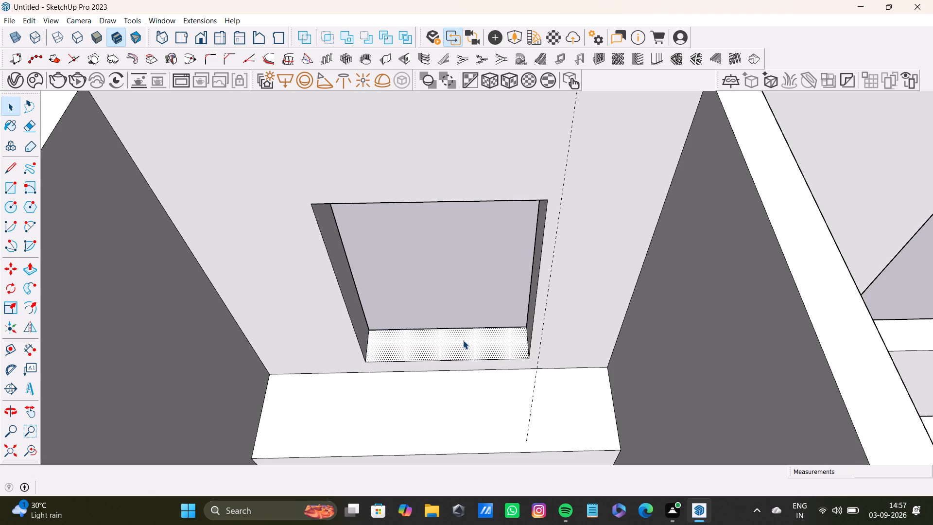
pyautogui.press('p')
pyautogui.moveTo(464, 341); pyautogui.dragTo(451, 301)
pyautogui.press('space')
# Inspect the window opening with its raised sill and the view through it from several angles.
pyautogui.scroll(-4, 451, 292)
pyautogui.keyDown('shift'); pyautogui.moveTo(472, 271); pyautogui.dragTo(455, 400, button='middle'); pyautogui.keyUp('shift')
pyautogui.moveTo(452, 391); pyautogui.dragTo(435, 275, button='middle')
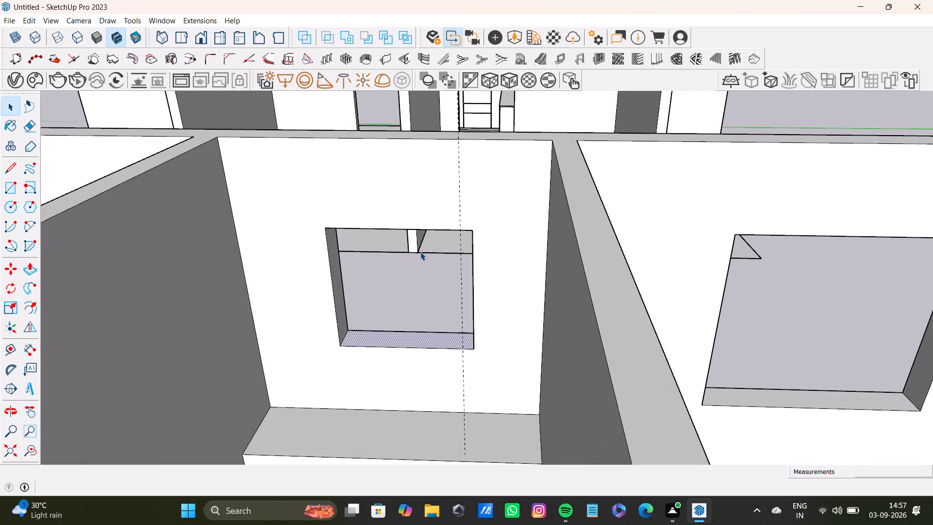
pyautogui.moveTo(421, 323); pyautogui.dragTo(425, 387, button='middle')
pyautogui.moveTo(401, 350); pyautogui.dragTo(401, 280, button='middle')
pyautogui.scroll(6, 401, 279)
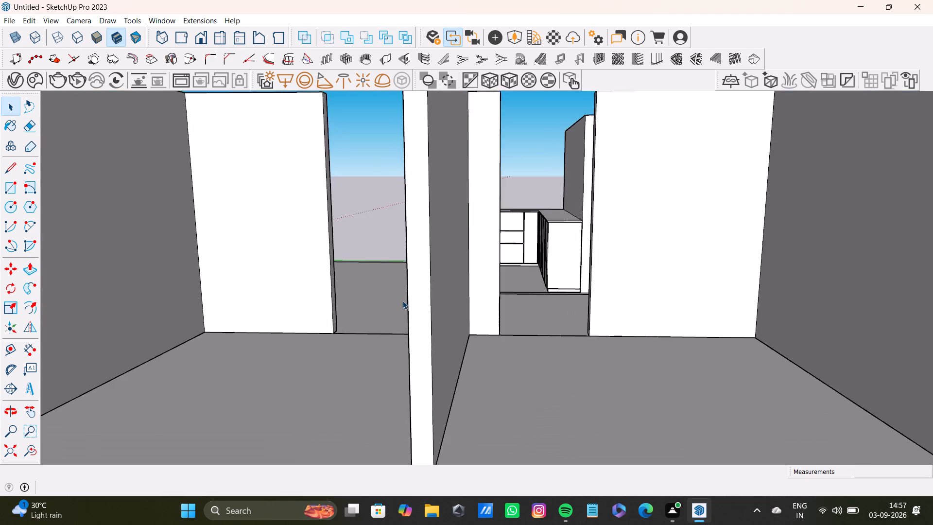
pyautogui.scroll(2, 402, 300)
pyautogui.scroll(-5, 406, 299)
pyautogui.scroll(1, 406, 299)
pyautogui.scroll(-8, 406, 299)
pyautogui.keyDown('shift'); pyautogui.moveTo(413, 301); pyautogui.dragTo(436, 365, button='middle'); pyautogui.keyUp('shift')
pyautogui.scroll(3, 436, 366)
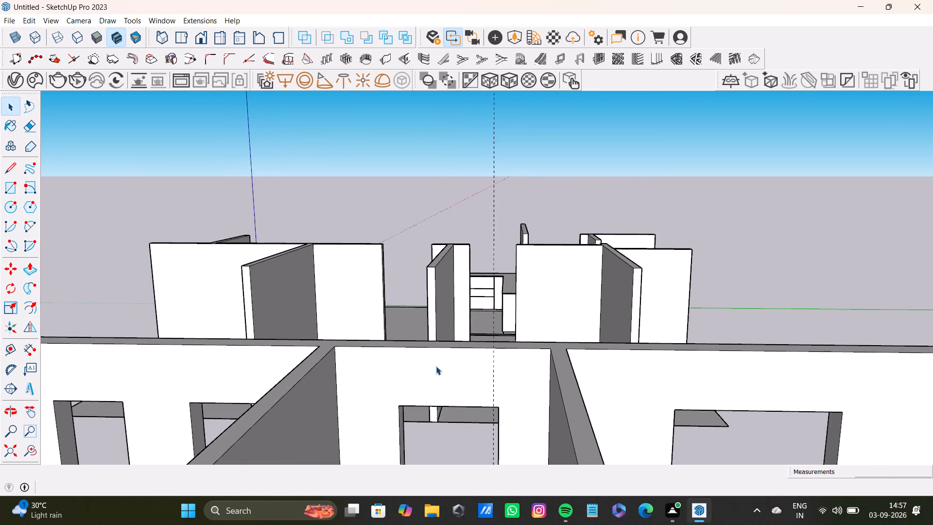
pyautogui.scroll(4, 436, 366)
pyautogui.moveTo(432, 374); pyautogui.dragTo(401, 360, button='middle')
pyautogui.scroll(6, 416, 390)
pyautogui.keyDown('shift'); pyautogui.moveTo(426, 407); pyautogui.dragTo(424, 344, button='middle'); pyautogui.keyUp('shift')
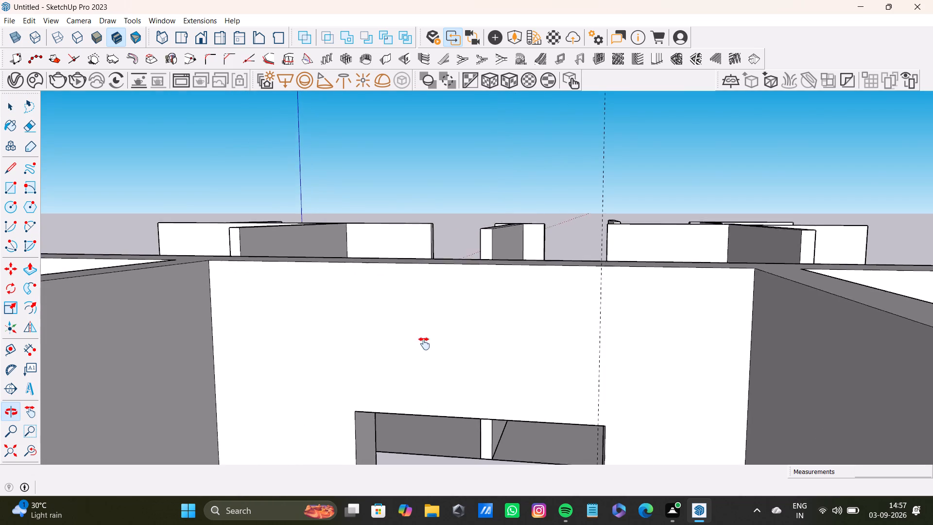
pyautogui.keyDown('shift'); pyautogui.moveTo(424, 344); pyautogui.dragTo(422, 275, button='middle'); pyautogui.keyUp('shift')
pyautogui.scroll(3, 437, 325)
pyautogui.scroll(-4, 432, 333)
pyautogui.moveTo(436, 336); pyautogui.dragTo(443, 302, button='middle')
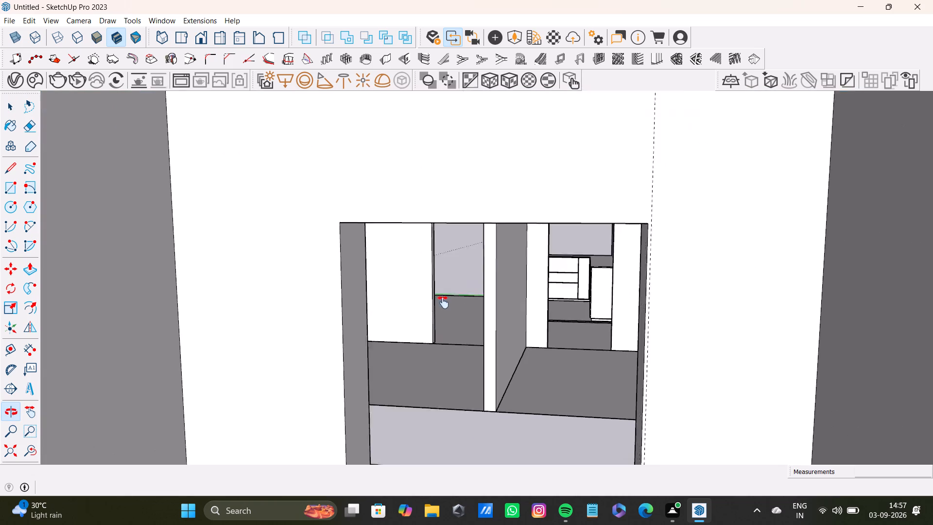
pyautogui.moveTo(443, 302); pyautogui.dragTo(426, 321, button='middle')
pyautogui.scroll(3, 423, 322)
pyautogui.scroll(-3, 422, 319)
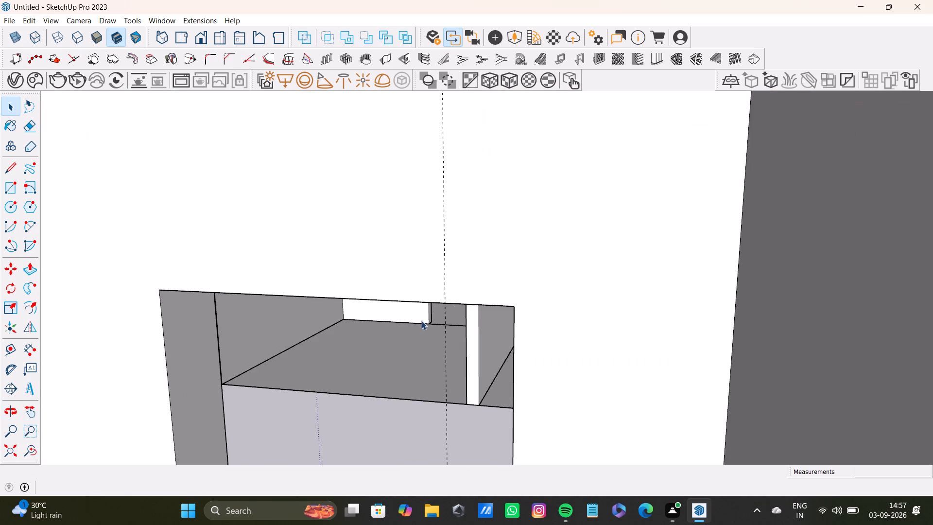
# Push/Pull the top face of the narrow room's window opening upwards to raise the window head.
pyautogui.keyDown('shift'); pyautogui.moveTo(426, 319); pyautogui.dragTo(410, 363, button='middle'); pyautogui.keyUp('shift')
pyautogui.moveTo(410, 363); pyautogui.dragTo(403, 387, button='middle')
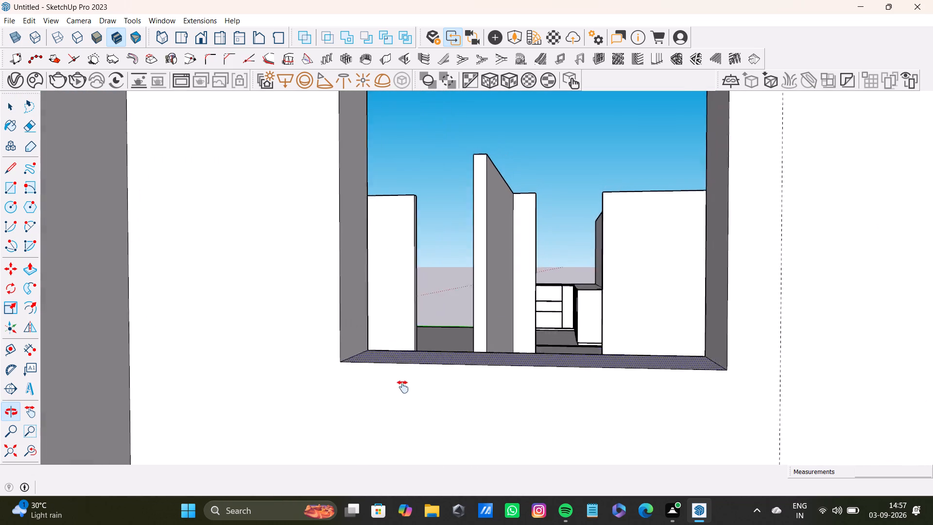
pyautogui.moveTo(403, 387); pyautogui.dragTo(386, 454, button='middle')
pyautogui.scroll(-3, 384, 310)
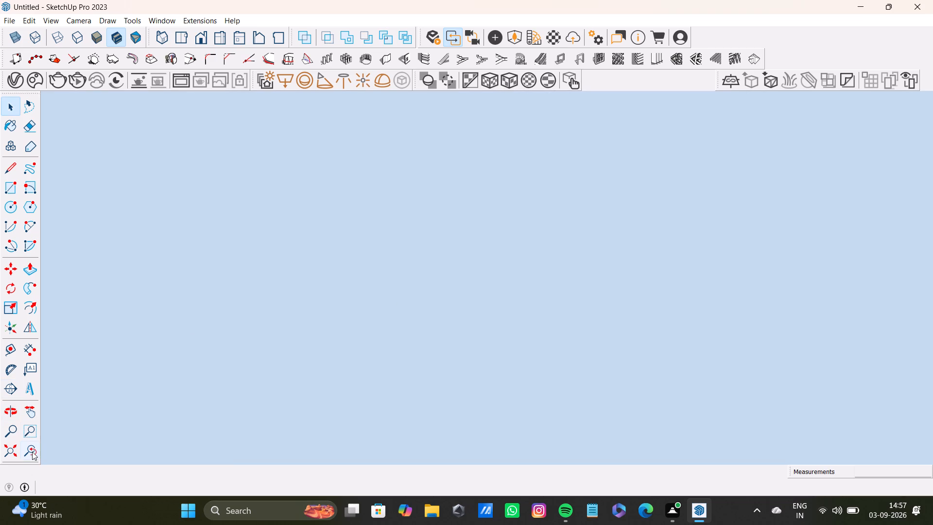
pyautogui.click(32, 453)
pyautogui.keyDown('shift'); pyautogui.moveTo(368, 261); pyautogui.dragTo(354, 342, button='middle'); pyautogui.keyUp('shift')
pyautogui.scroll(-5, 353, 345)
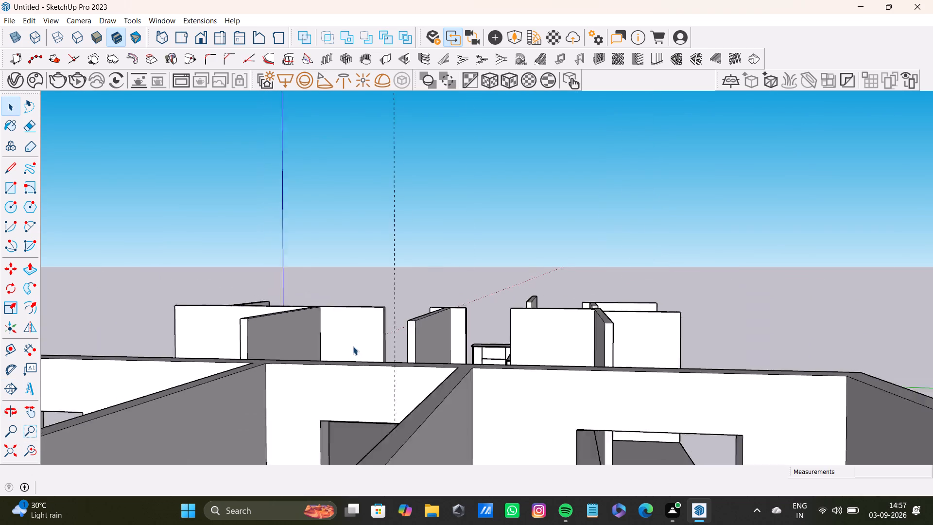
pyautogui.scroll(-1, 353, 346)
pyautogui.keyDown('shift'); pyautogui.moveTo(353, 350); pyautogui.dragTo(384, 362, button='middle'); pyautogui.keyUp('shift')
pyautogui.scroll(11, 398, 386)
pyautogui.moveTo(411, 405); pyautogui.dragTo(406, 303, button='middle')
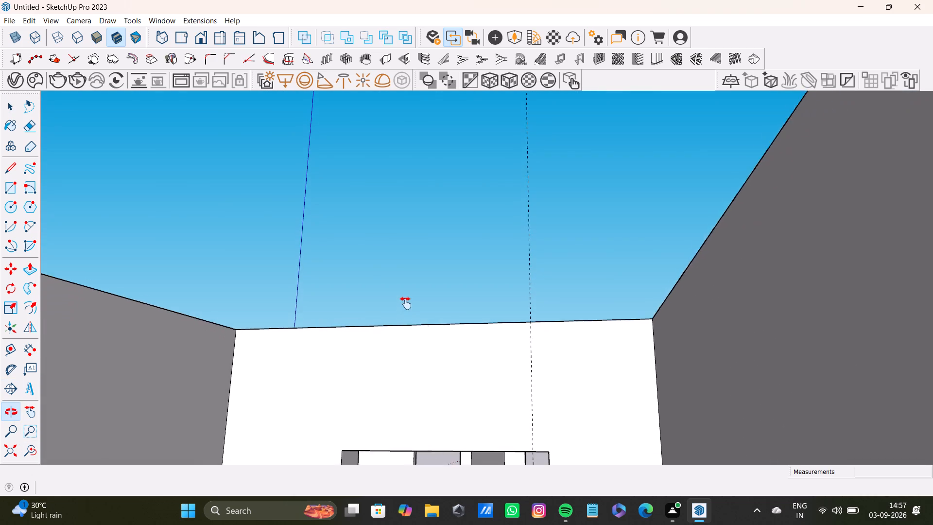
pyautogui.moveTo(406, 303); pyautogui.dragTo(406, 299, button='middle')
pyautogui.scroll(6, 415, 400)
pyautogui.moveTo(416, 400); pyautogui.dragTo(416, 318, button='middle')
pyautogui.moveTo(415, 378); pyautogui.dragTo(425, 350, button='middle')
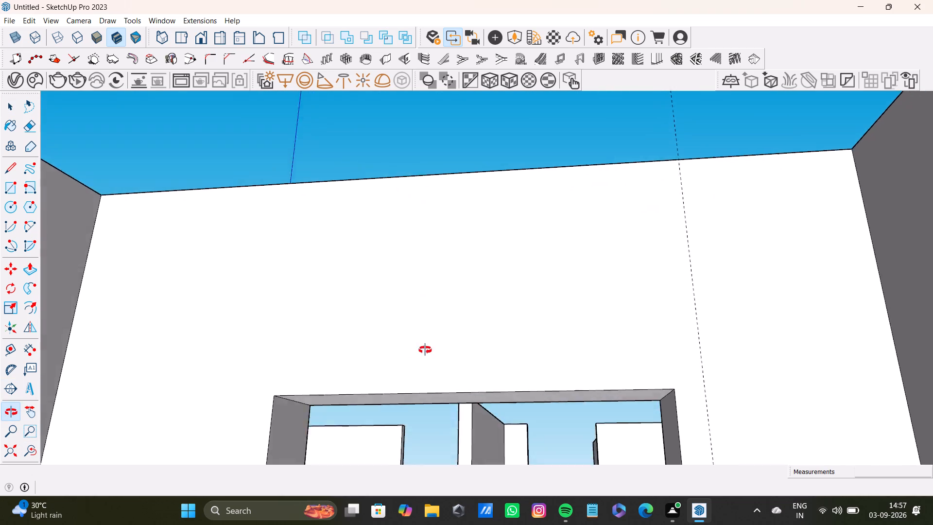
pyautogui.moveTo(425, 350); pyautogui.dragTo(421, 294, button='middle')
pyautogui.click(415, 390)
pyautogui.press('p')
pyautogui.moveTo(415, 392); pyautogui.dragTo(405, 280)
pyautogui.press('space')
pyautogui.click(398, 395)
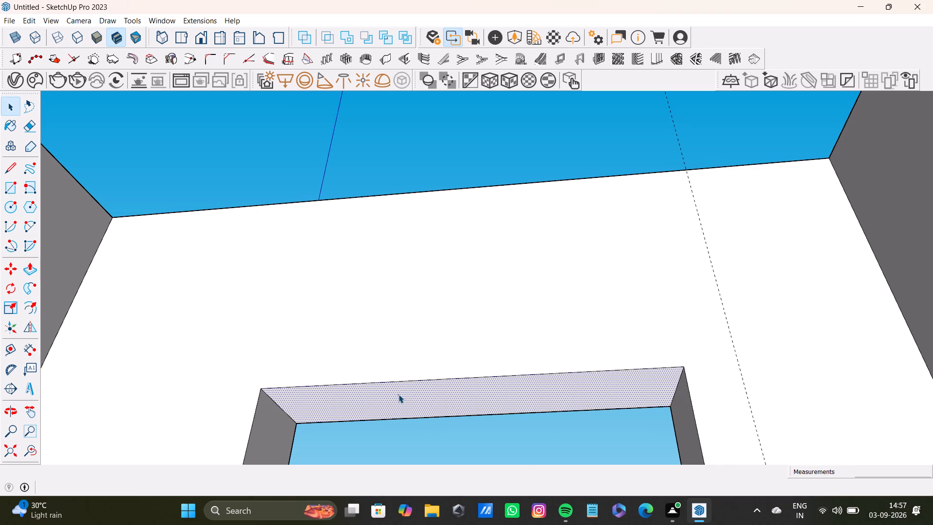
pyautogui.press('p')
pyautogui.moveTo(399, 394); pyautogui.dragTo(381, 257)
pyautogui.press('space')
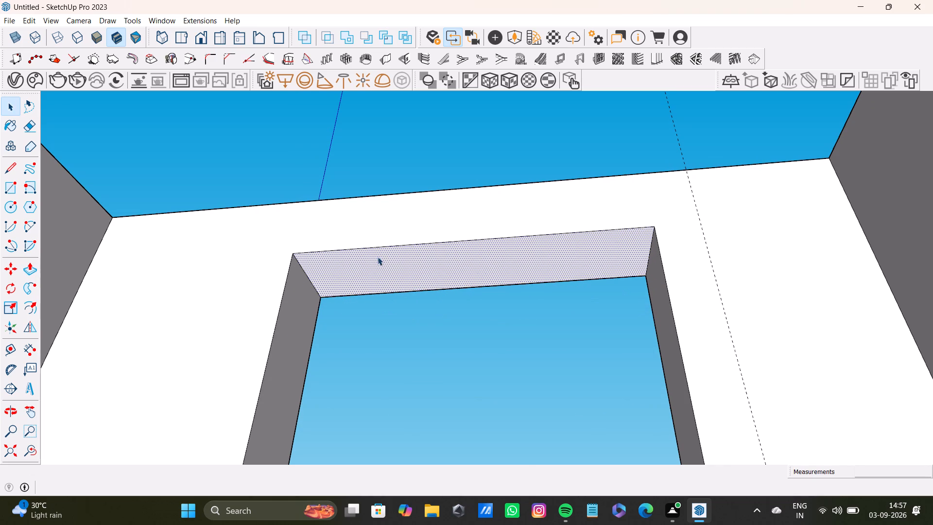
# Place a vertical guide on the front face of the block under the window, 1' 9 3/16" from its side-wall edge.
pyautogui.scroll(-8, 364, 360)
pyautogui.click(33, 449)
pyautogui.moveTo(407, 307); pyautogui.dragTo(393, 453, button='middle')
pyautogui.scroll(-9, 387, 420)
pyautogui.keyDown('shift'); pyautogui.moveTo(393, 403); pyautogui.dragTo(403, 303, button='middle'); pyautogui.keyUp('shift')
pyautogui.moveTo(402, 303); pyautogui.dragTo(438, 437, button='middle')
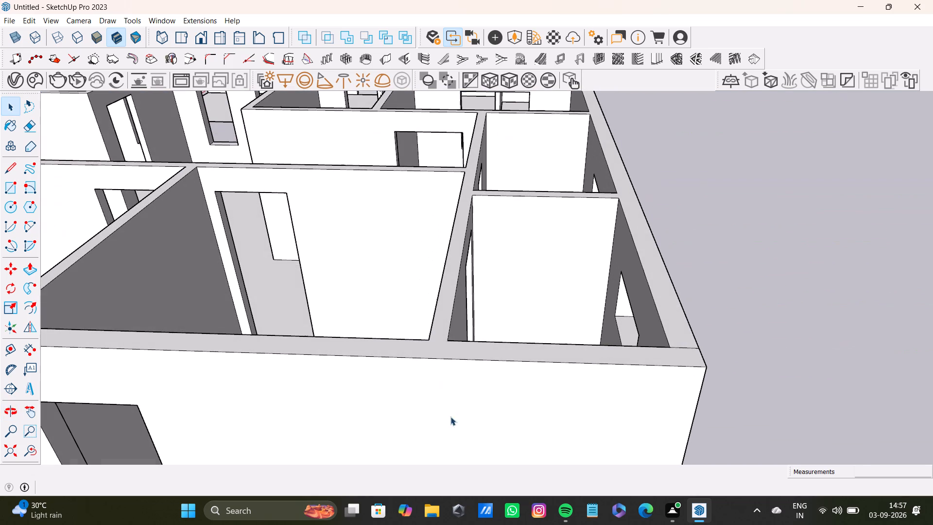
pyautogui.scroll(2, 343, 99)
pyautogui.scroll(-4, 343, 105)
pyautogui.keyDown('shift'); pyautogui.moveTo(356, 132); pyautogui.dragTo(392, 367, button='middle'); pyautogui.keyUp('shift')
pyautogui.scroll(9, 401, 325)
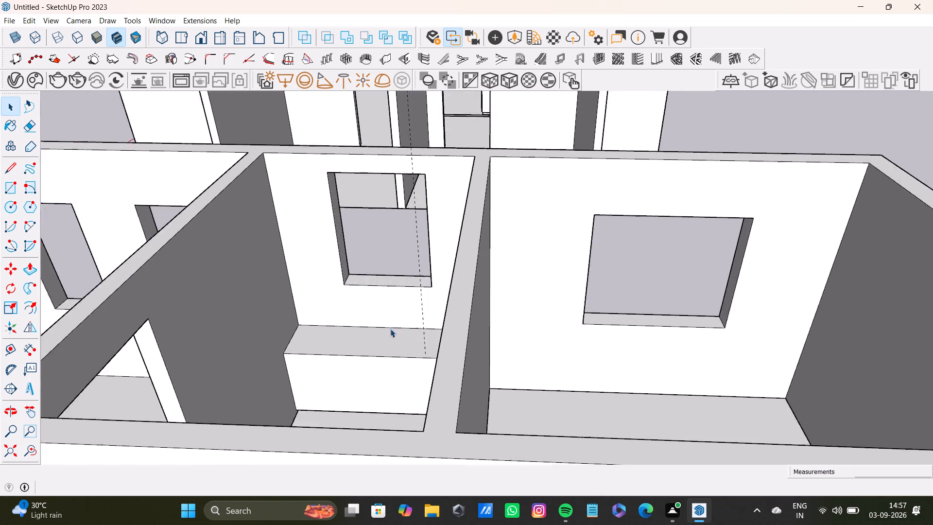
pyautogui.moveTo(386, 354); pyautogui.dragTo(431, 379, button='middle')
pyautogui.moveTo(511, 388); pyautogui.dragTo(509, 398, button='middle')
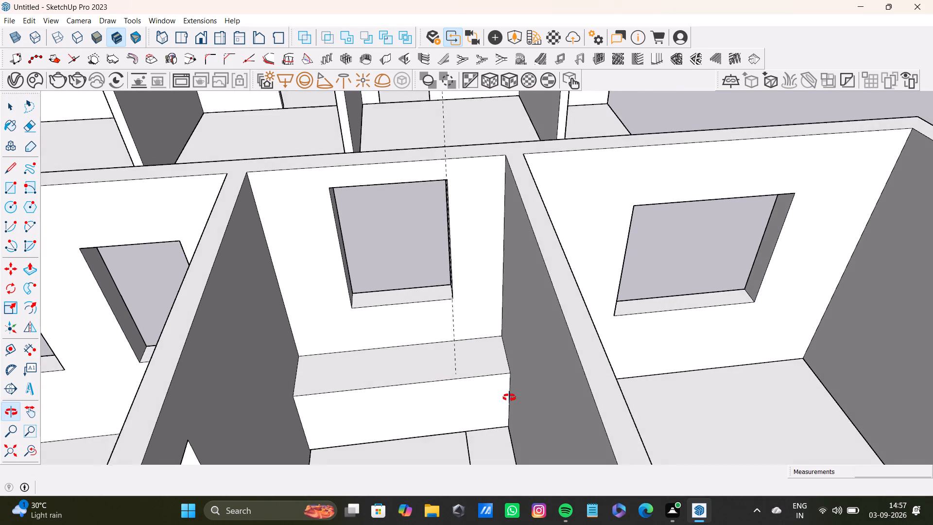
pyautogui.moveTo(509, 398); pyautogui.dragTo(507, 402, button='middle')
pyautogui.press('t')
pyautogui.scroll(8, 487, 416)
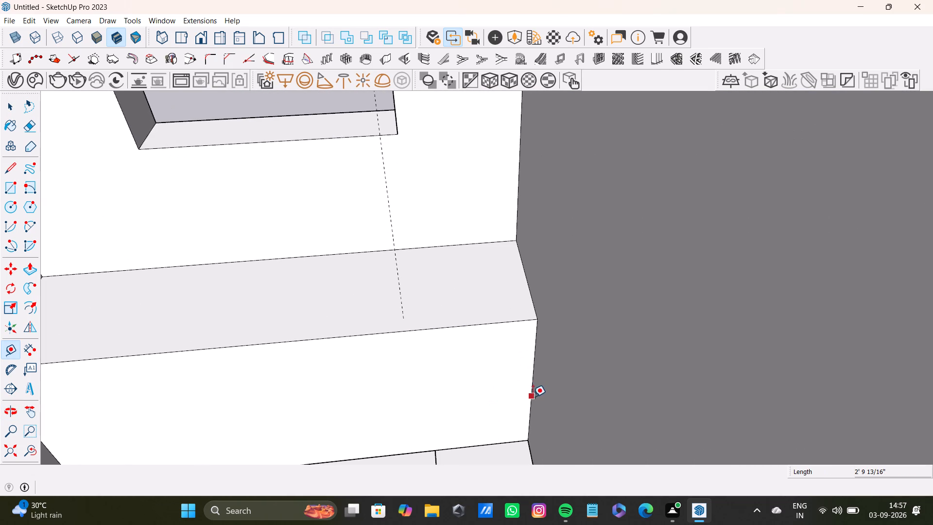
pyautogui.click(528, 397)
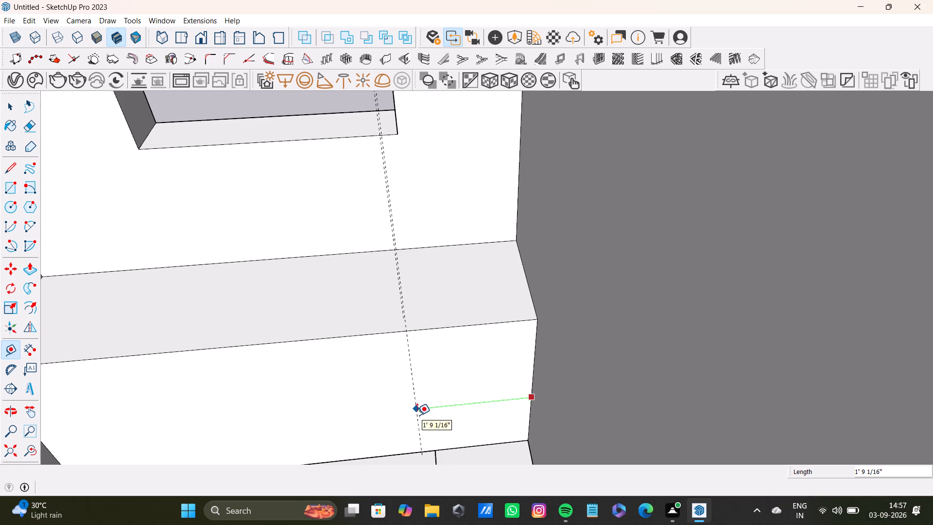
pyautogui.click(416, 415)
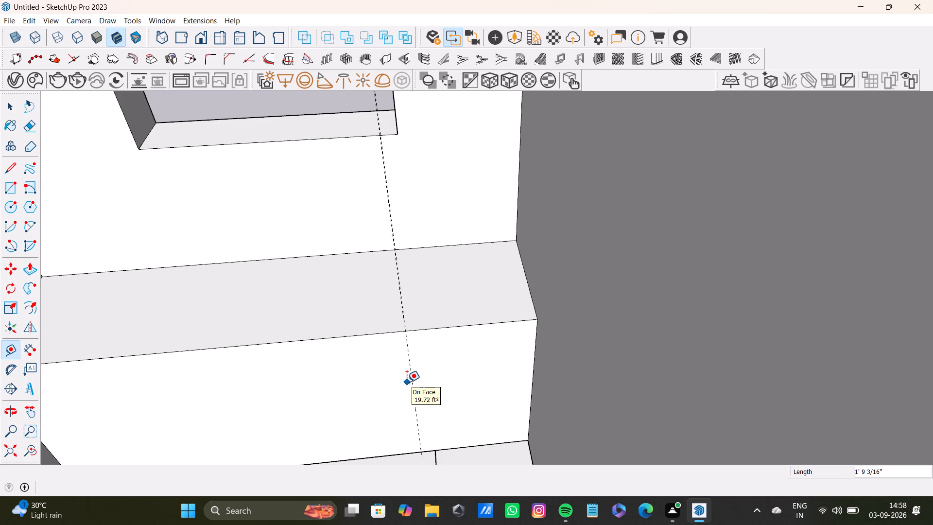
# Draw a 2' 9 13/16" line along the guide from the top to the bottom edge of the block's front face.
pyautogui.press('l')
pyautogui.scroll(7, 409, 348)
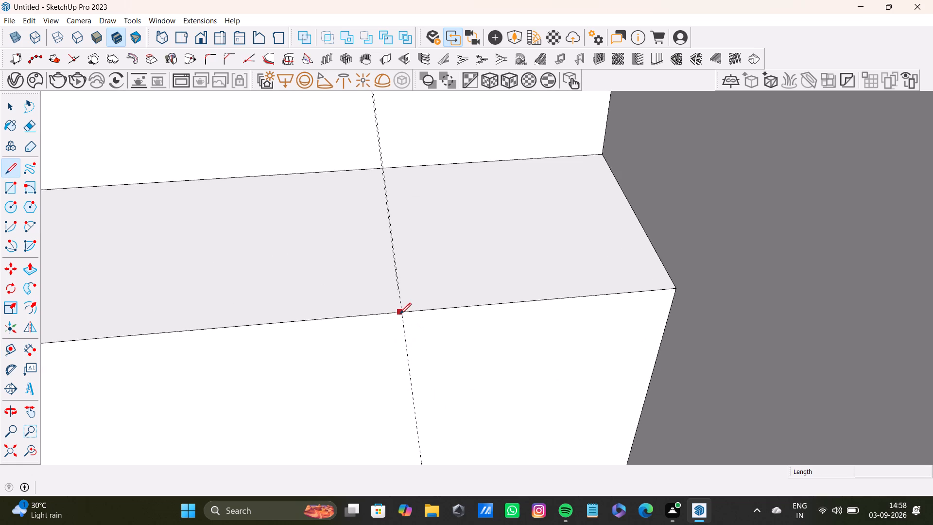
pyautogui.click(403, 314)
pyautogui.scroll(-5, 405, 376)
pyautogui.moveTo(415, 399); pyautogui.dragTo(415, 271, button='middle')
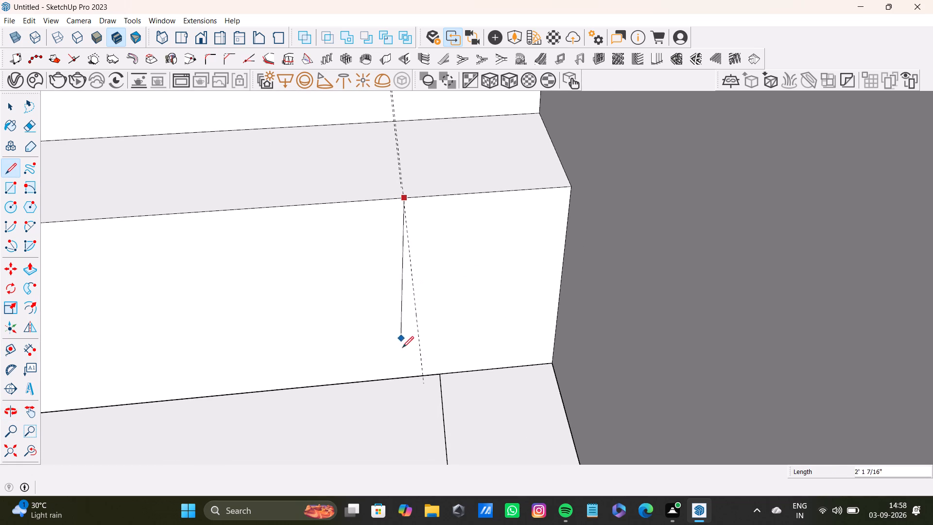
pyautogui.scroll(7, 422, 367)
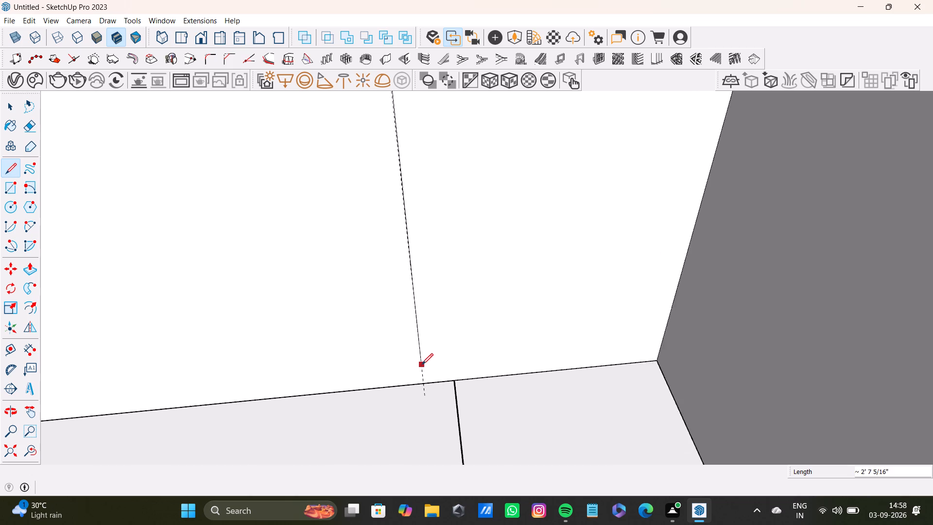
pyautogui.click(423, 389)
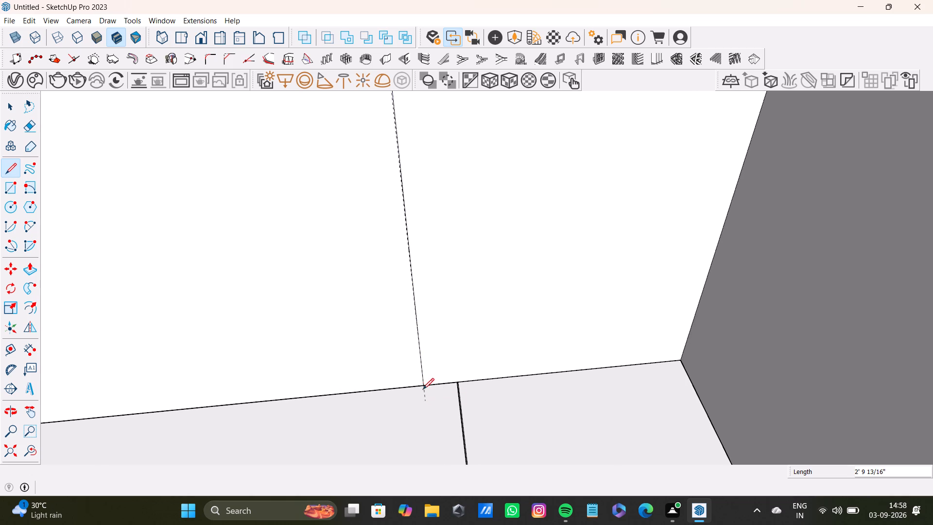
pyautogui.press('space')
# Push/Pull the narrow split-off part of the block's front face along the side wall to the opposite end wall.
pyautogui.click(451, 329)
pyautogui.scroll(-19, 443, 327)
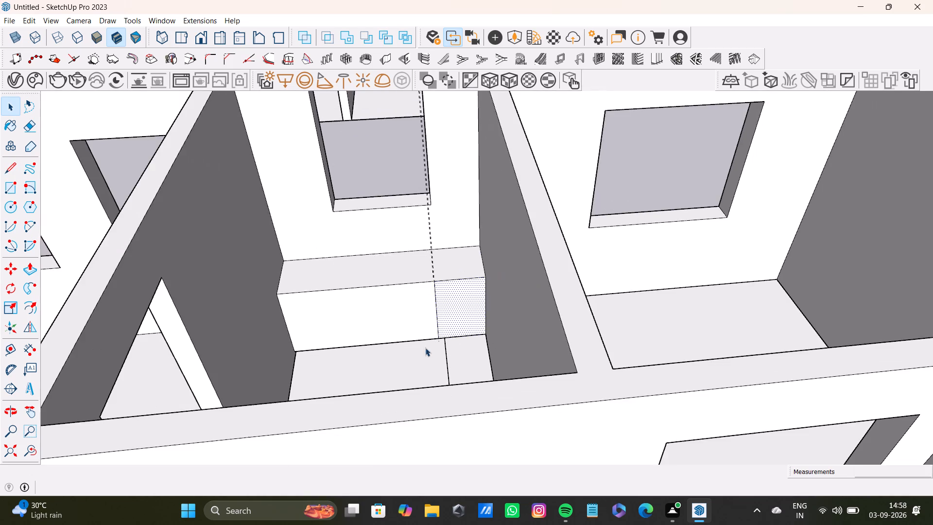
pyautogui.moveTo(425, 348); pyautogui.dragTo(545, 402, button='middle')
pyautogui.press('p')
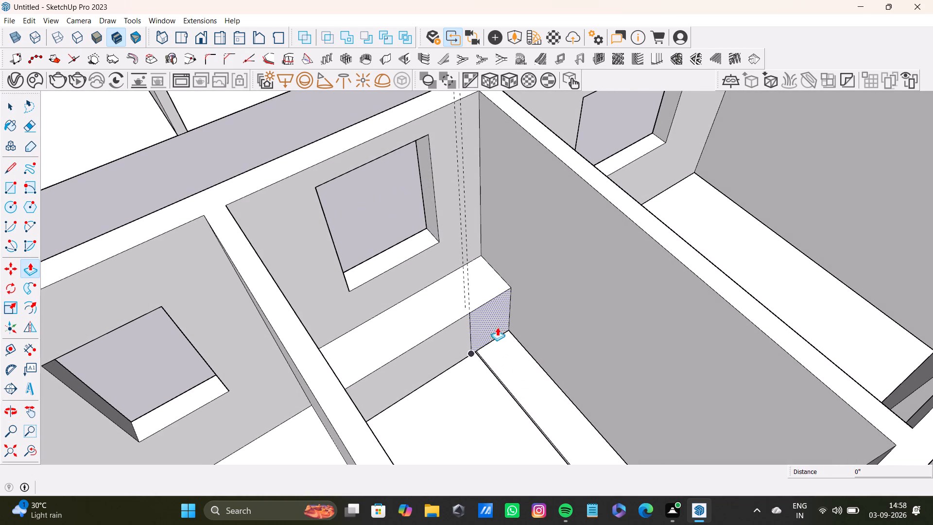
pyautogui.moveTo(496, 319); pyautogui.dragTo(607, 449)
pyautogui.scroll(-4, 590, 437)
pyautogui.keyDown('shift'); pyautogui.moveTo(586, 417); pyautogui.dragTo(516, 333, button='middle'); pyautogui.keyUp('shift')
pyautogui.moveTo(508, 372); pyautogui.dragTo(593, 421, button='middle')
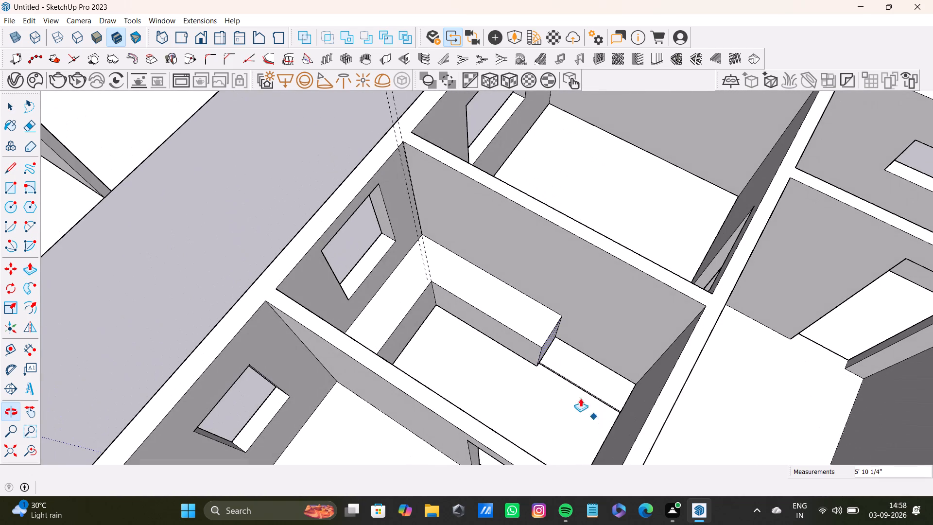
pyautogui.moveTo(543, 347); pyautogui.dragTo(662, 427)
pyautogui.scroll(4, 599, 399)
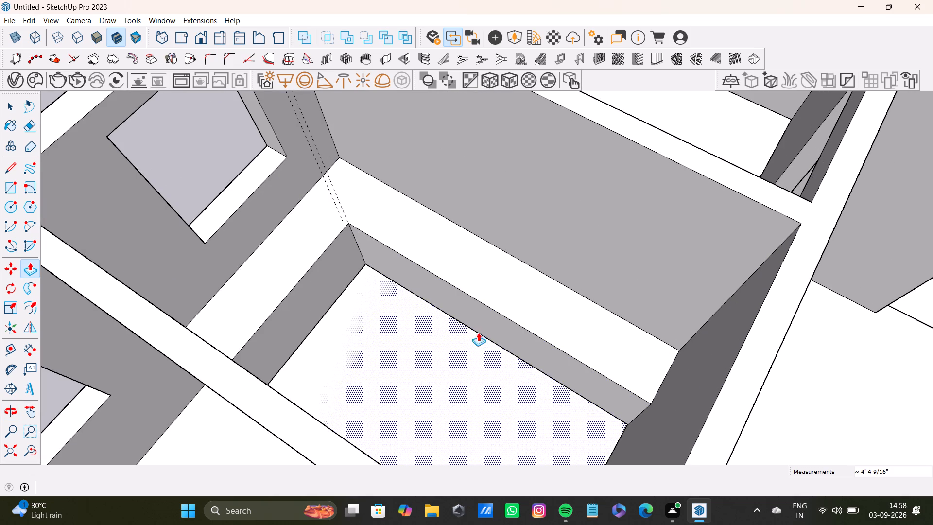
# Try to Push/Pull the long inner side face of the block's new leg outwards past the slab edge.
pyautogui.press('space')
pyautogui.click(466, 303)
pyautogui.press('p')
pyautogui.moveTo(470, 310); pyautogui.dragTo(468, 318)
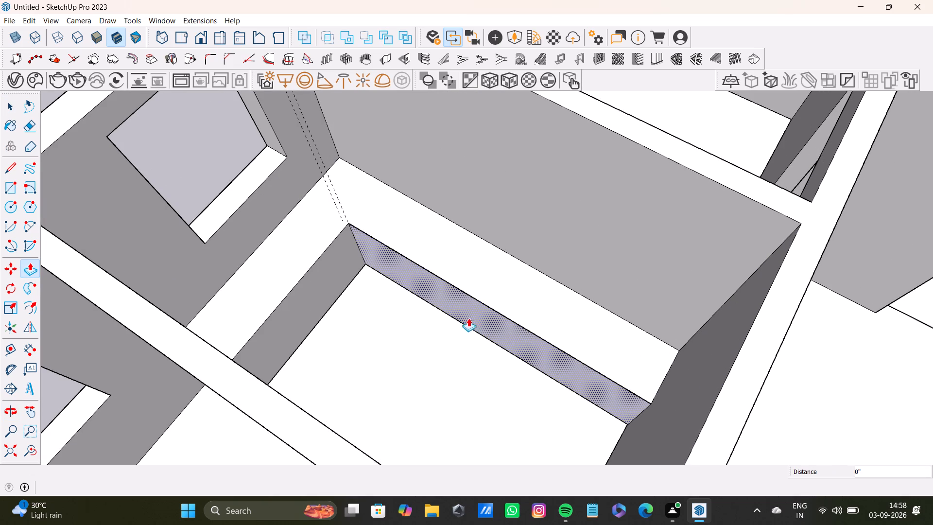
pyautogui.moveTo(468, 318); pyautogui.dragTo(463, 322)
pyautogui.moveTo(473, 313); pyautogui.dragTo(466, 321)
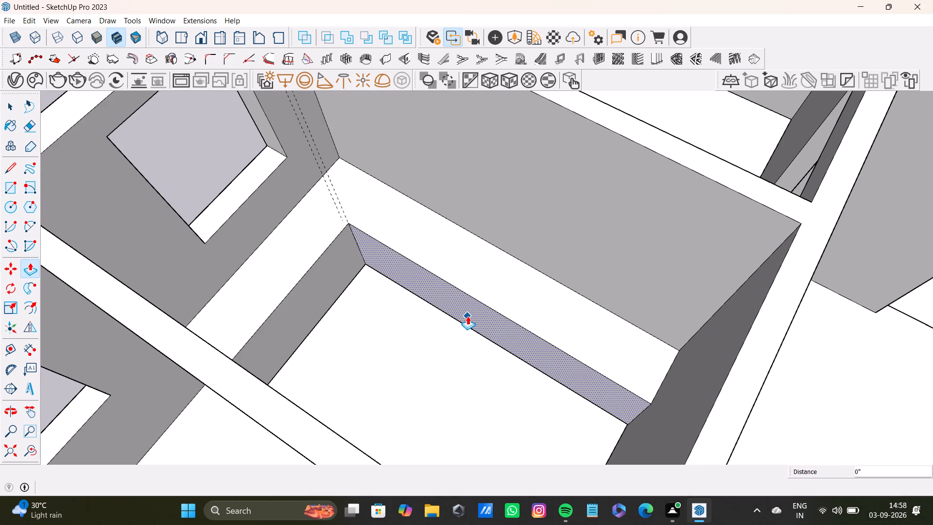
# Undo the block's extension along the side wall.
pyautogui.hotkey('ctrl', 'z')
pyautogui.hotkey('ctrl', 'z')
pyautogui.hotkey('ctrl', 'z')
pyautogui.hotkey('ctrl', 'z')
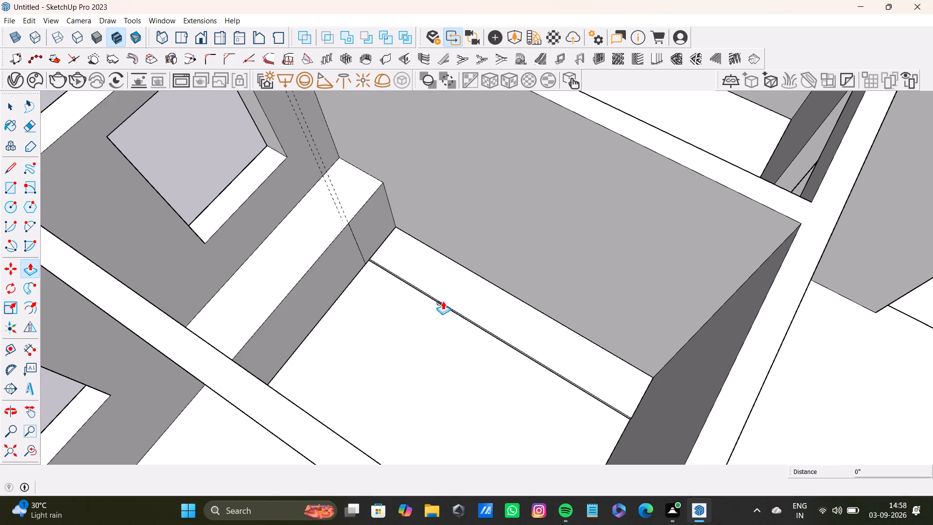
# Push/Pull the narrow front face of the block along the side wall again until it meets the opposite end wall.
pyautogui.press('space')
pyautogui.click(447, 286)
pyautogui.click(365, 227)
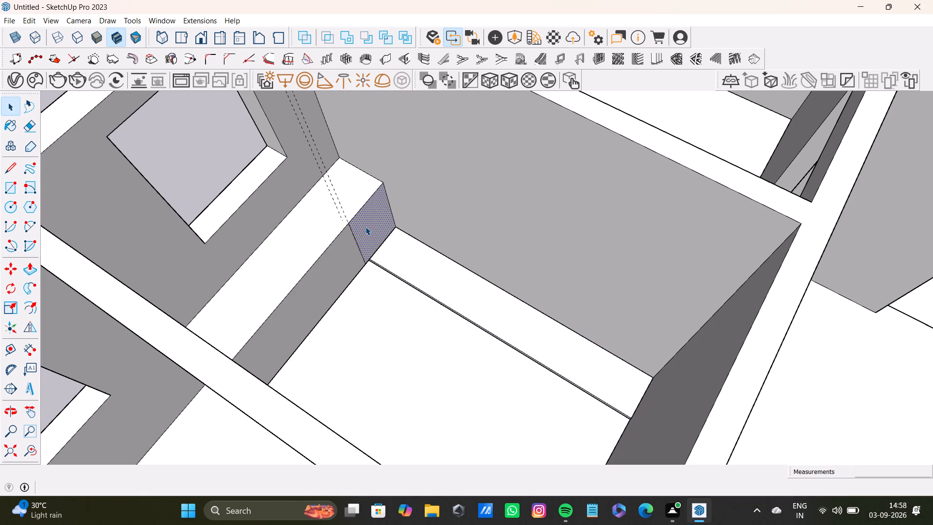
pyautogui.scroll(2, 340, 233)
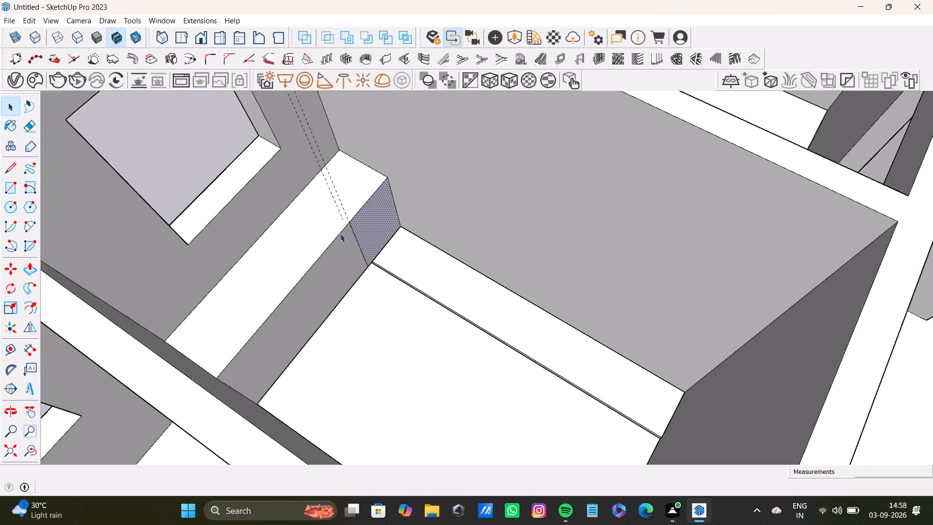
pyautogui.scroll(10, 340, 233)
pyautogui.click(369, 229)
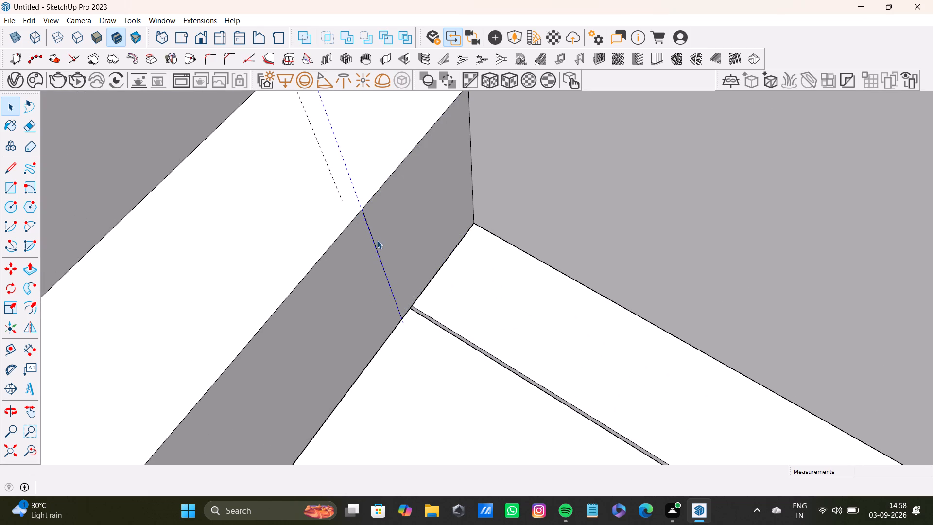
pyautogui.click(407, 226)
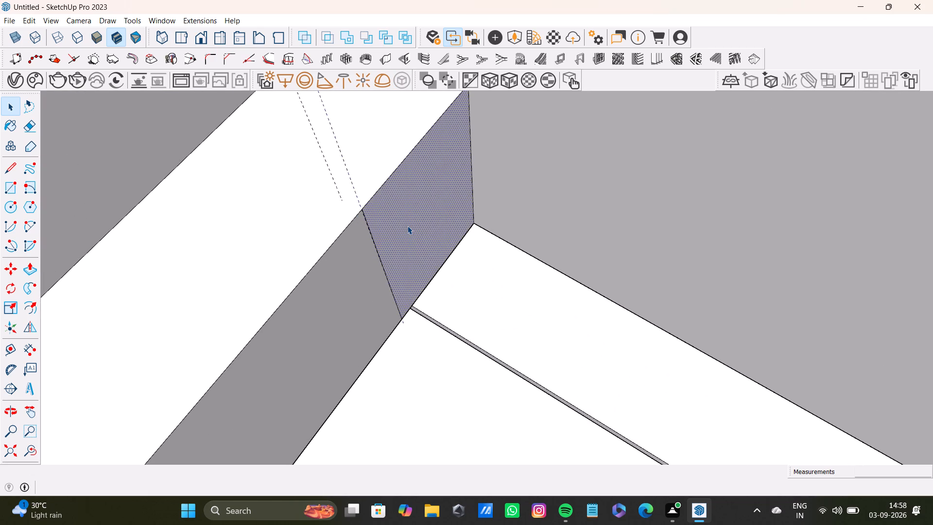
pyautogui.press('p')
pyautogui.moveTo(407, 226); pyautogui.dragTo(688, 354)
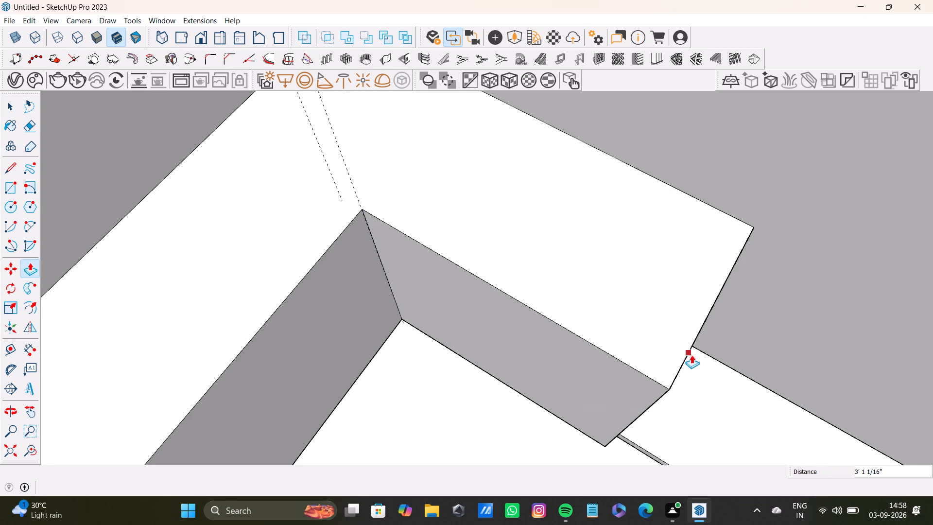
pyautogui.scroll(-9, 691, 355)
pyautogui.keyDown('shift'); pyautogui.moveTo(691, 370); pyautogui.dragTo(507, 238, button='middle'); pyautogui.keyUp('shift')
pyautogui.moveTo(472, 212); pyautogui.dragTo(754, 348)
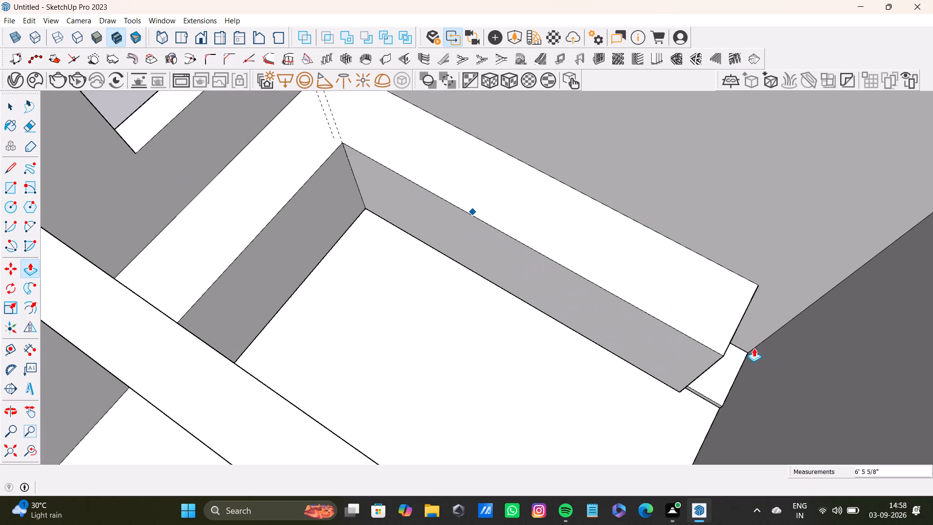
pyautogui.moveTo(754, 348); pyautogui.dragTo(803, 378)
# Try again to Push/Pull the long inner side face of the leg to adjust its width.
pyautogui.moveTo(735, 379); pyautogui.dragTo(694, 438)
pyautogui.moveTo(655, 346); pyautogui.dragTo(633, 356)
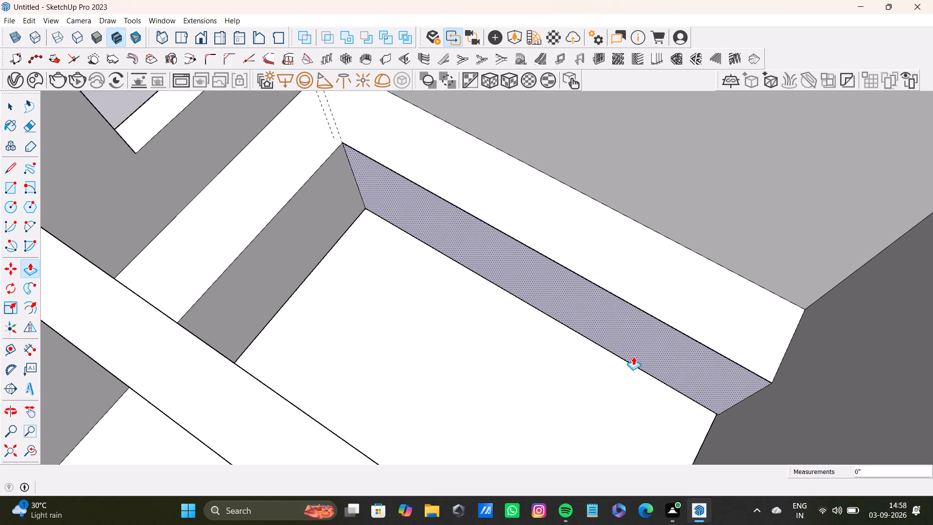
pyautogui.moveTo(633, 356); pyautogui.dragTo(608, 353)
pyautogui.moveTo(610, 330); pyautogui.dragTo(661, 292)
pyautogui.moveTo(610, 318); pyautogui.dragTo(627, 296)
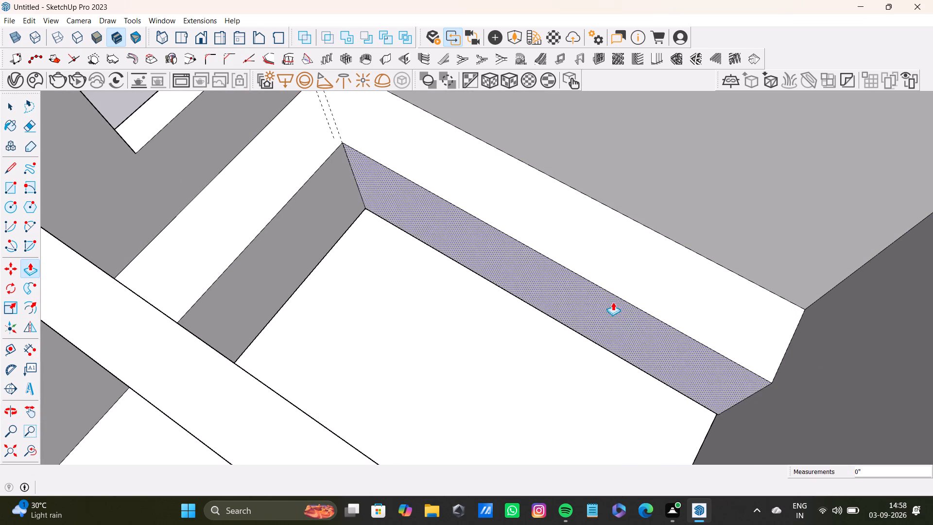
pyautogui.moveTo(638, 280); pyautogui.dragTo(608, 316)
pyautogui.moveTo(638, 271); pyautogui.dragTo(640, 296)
# Undo back to the flat L-shaped slab, removing the raised block and its extension, the latest guide and the window opening's height changes.
pyautogui.hotkey('ctrl', 'z')
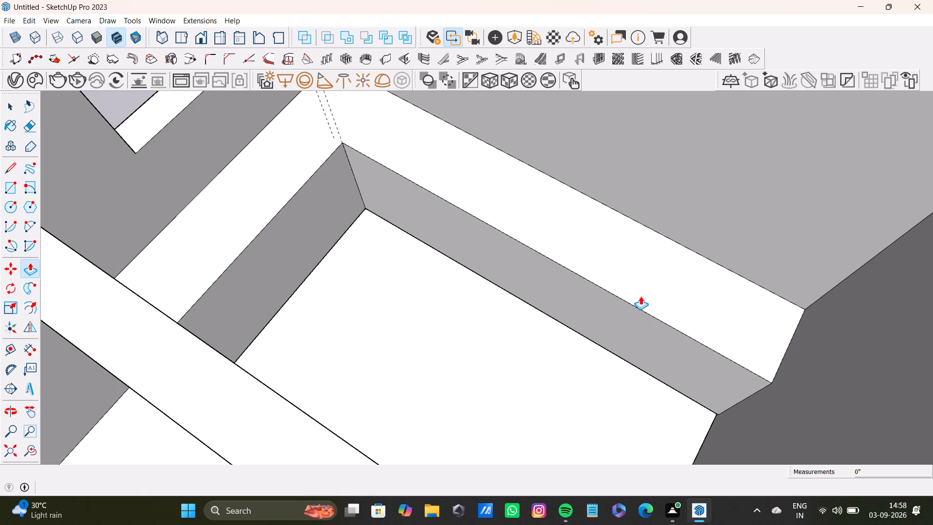
pyautogui.hotkey('ctrl', 'z')
pyautogui.hotkey('ctrl', 'z')
pyautogui.hotkey('ctrl', 'z')
pyautogui.hotkey('ctrl', 'z')
pyautogui.hotkey('ctrl', 'z')
pyautogui.hotkey('ctrl', 'z')
pyautogui.hotkey('ctrl', 'z')
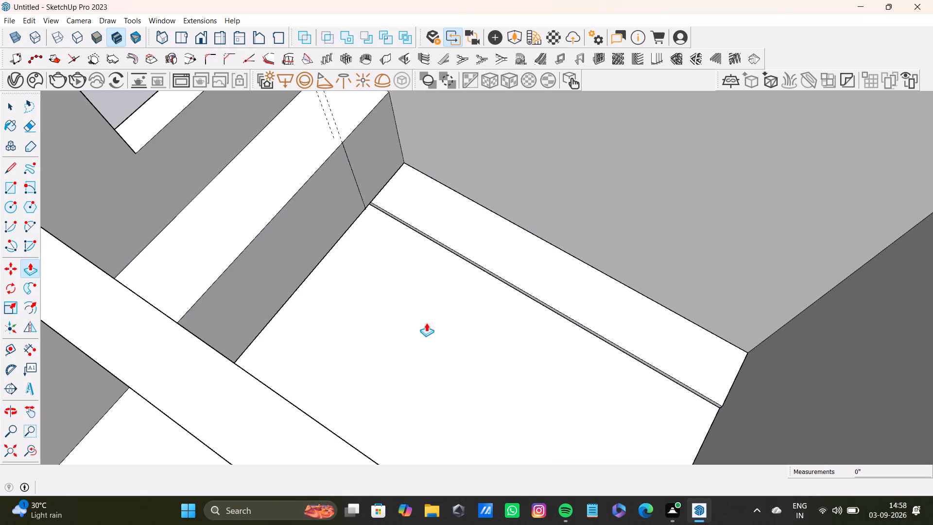
pyautogui.hotkey('ctrl', 'z')
pyautogui.hotkey('ctrl', 'z')
pyautogui.hotkey('ctrl', 'z')
pyautogui.hotkey('ctrl', 'z')
pyautogui.hotkey('ctrl', 'z')
pyautogui.hotkey('ctrl', 'z')
pyautogui.hotkey('ctrl', 'z')
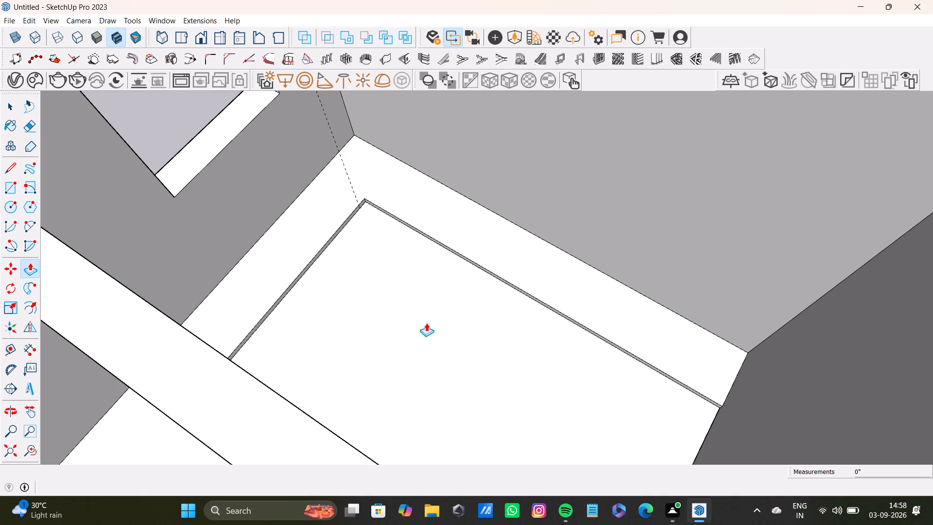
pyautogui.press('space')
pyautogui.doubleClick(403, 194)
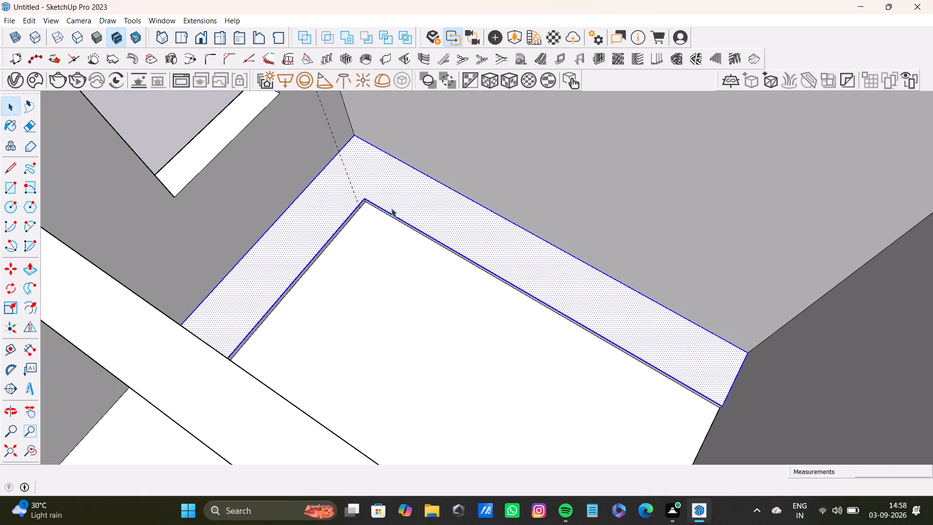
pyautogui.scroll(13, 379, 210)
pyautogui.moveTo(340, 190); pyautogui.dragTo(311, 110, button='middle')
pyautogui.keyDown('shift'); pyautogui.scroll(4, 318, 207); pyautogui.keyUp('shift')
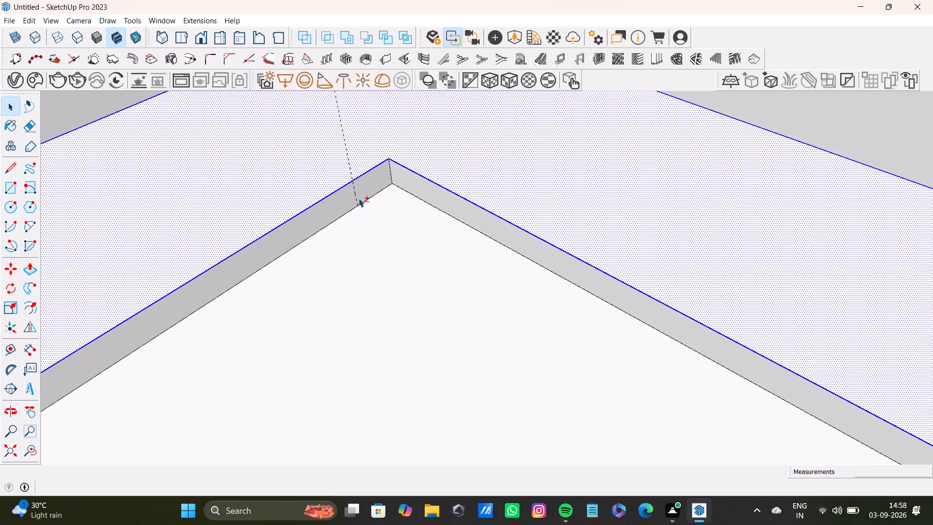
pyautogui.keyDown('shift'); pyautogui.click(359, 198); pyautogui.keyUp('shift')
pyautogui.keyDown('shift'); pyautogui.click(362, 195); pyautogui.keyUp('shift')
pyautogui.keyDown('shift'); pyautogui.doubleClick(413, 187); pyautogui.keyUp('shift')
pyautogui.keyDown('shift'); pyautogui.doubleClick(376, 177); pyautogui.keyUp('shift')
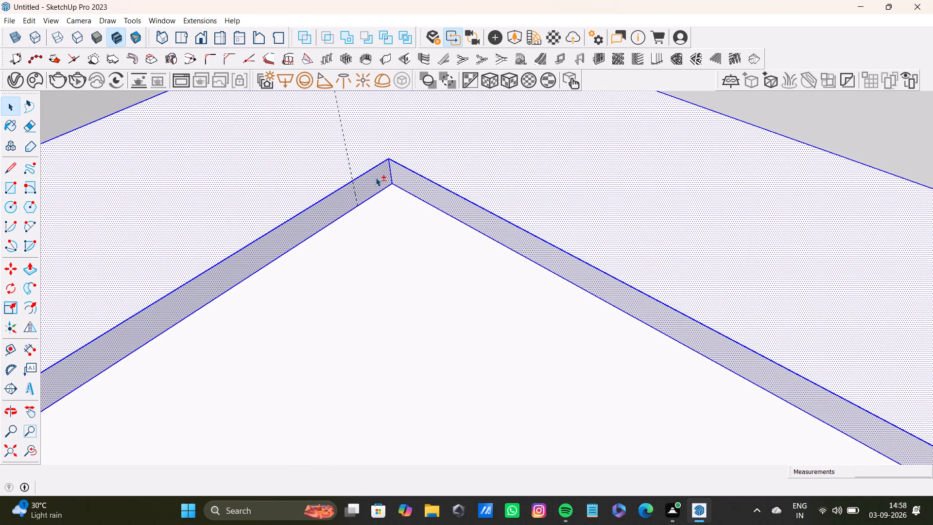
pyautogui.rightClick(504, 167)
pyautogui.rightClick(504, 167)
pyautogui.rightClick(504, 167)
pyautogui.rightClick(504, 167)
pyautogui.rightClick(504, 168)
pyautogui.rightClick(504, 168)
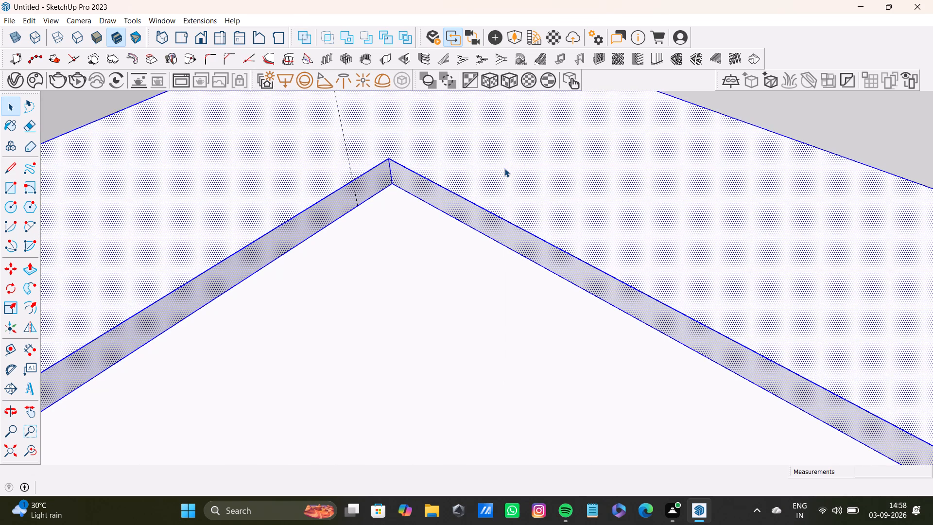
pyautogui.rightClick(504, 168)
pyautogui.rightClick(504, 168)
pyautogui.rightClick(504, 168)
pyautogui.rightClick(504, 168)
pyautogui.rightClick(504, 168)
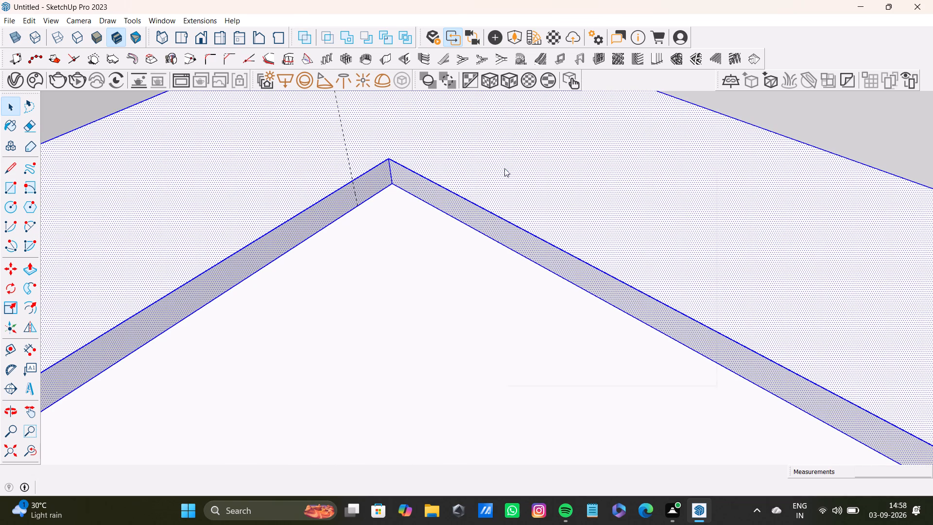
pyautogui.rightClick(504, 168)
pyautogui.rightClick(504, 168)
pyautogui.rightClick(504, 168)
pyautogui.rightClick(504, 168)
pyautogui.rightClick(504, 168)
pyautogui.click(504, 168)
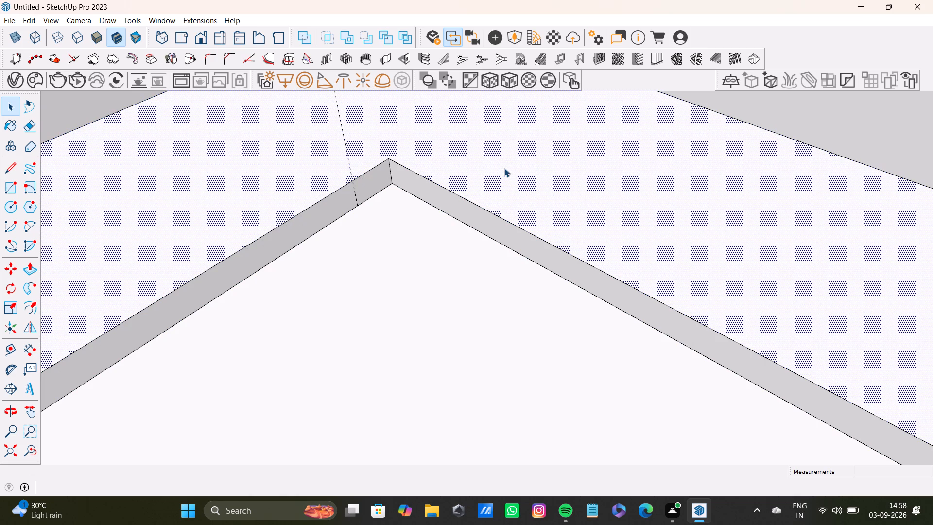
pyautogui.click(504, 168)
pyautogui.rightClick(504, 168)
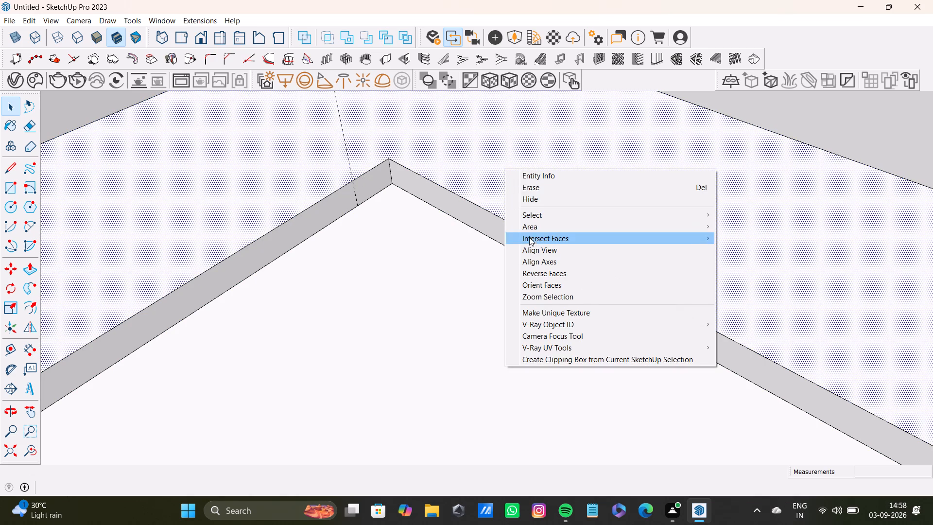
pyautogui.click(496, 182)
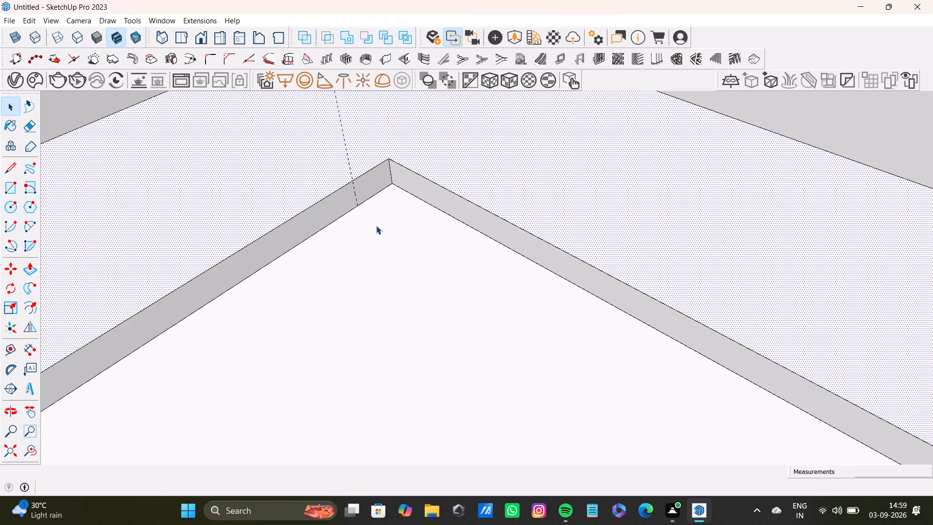
# Group the L-shaped slab's top face together with its two thin inner side faces.
pyautogui.click(465, 216)
pyautogui.click(465, 216)
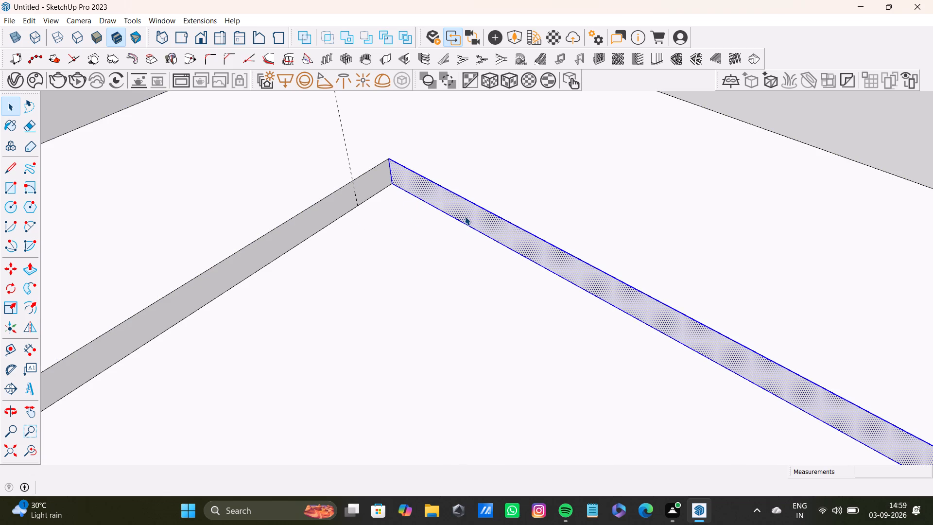
pyautogui.doubleClick(376, 175)
pyautogui.doubleClick(483, 167)
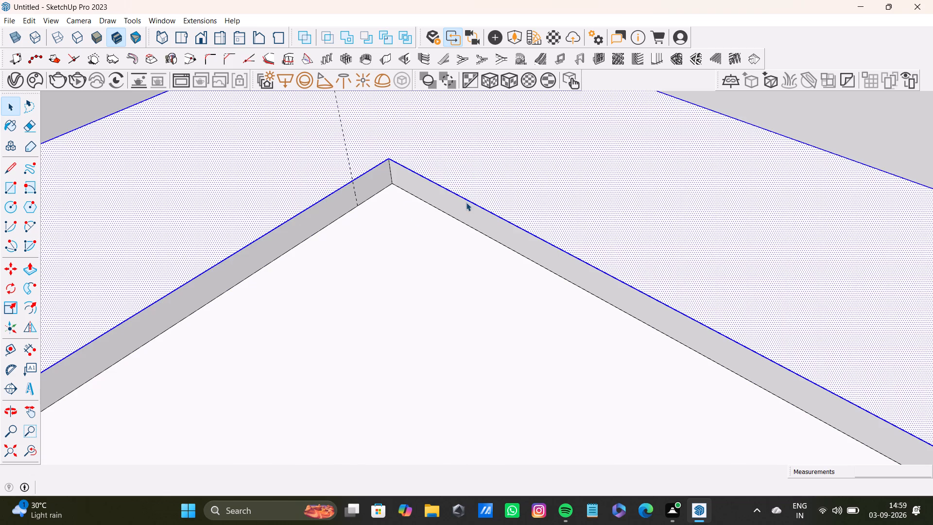
pyautogui.doubleClick(465, 204)
pyautogui.doubleClick(363, 181)
pyautogui.doubleClick(458, 154)
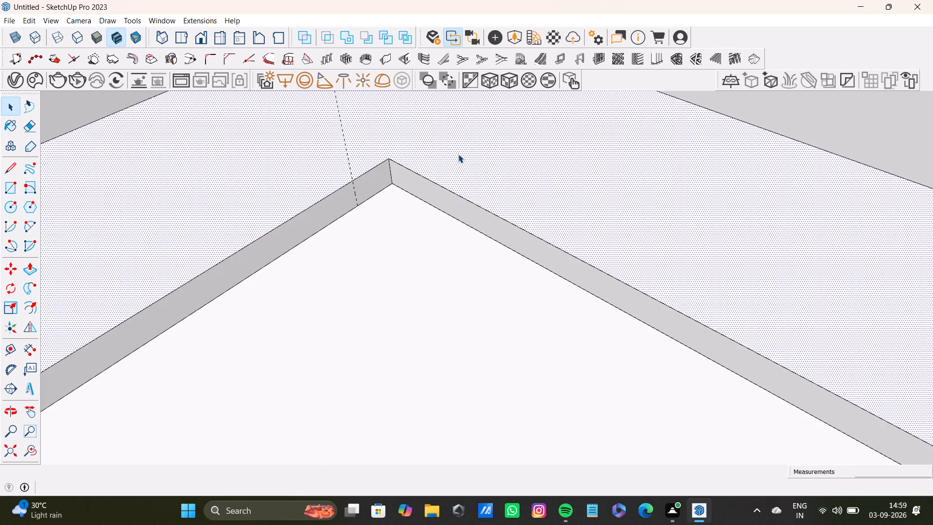
pyautogui.keyDown('shift'); pyautogui.doubleClick(413, 178); pyautogui.keyUp('shift')
pyautogui.keyDown('shift'); pyautogui.doubleClick(384, 175); pyautogui.keyUp('shift')
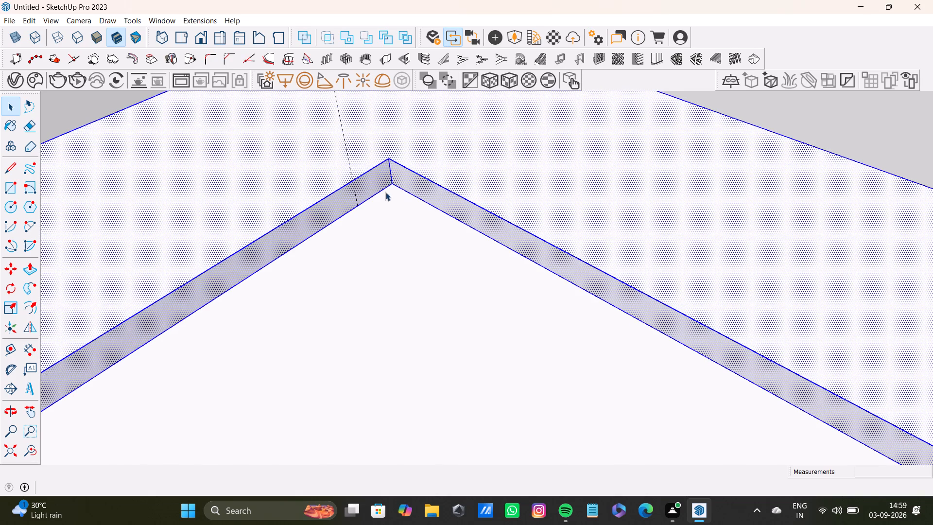
pyautogui.scroll(-20, 387, 209)
pyautogui.scroll(1, 406, 288)
pyautogui.moveTo(411, 287); pyautogui.dragTo(306, 377, button='middle')
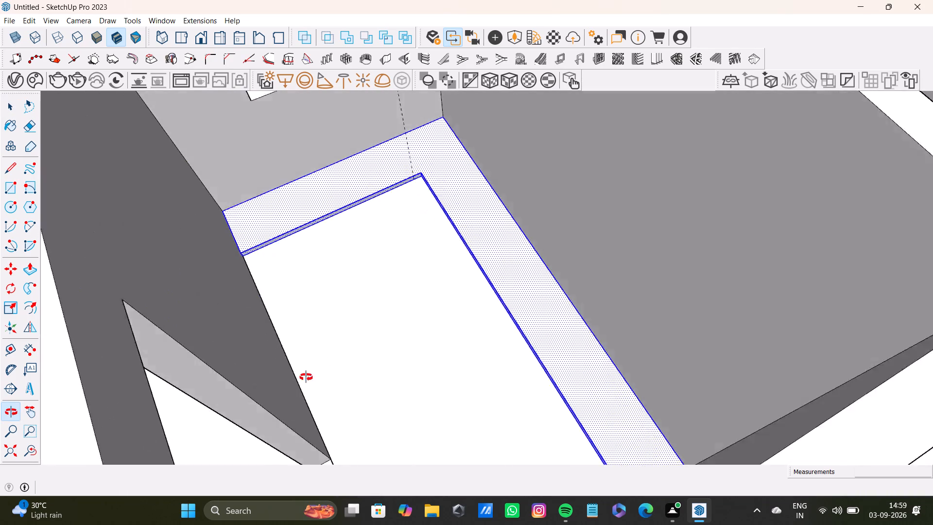
pyautogui.moveTo(306, 377); pyautogui.dragTo(301, 380, button='middle')
pyautogui.scroll(-1, 301, 378)
pyautogui.scroll(2, 318, 261)
pyautogui.rightClick(322, 181)
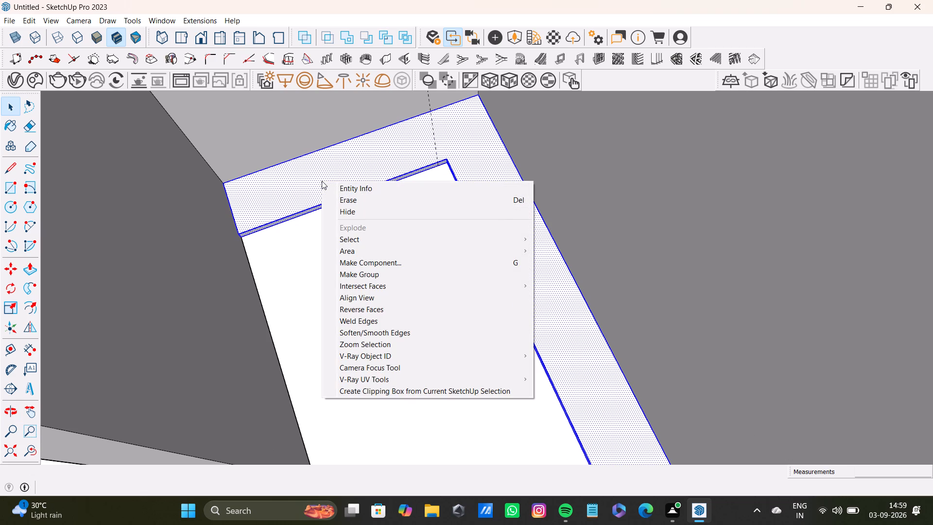
pyautogui.click(399, 277)
pyautogui.press('space')
pyautogui.scroll(-9, 386, 282)
pyautogui.moveTo(391, 309); pyautogui.dragTo(337, 296, button='middle')
pyautogui.press('space')
pyautogui.scroll(2, 365, 260)
pyautogui.moveTo(382, 252); pyautogui.dragTo(415, 414, button='middle')
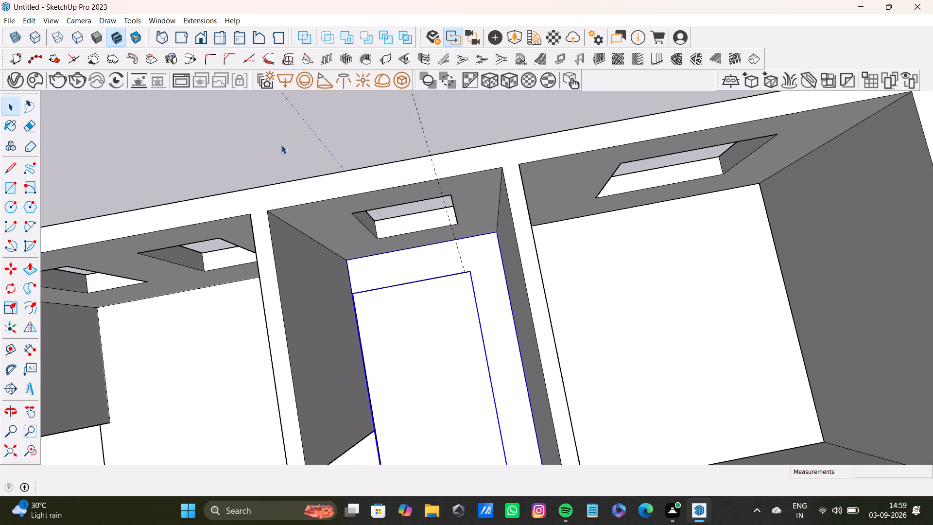
pyautogui.click(281, 145)
# Draw a flat rectangle about 1' 10" by 7' over the slab along the window wall, spanning from side wall to side wall.
pyautogui.scroll(7, 360, 306)
pyautogui.moveTo(369, 299); pyautogui.dragTo(323, 271, button='middle')
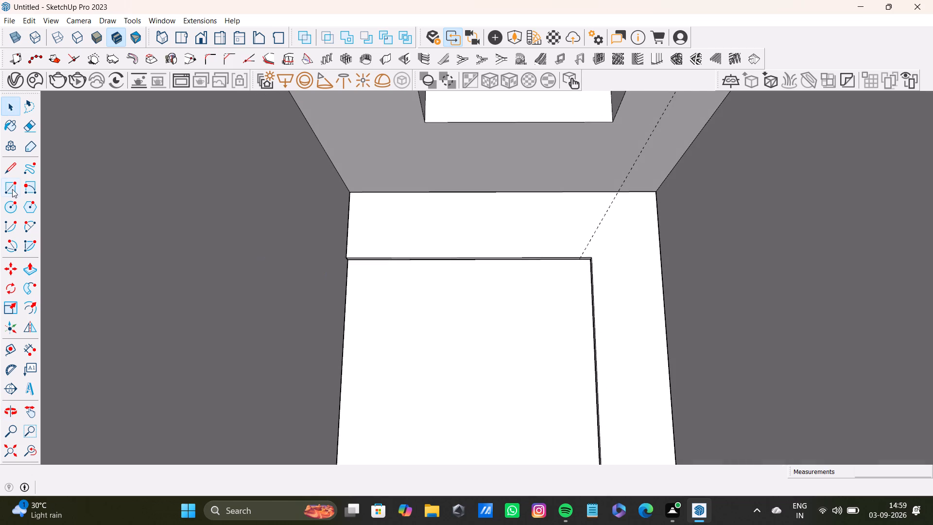
pyautogui.click(12, 189)
pyautogui.scroll(4, 370, 241)
pyautogui.click(342, 168)
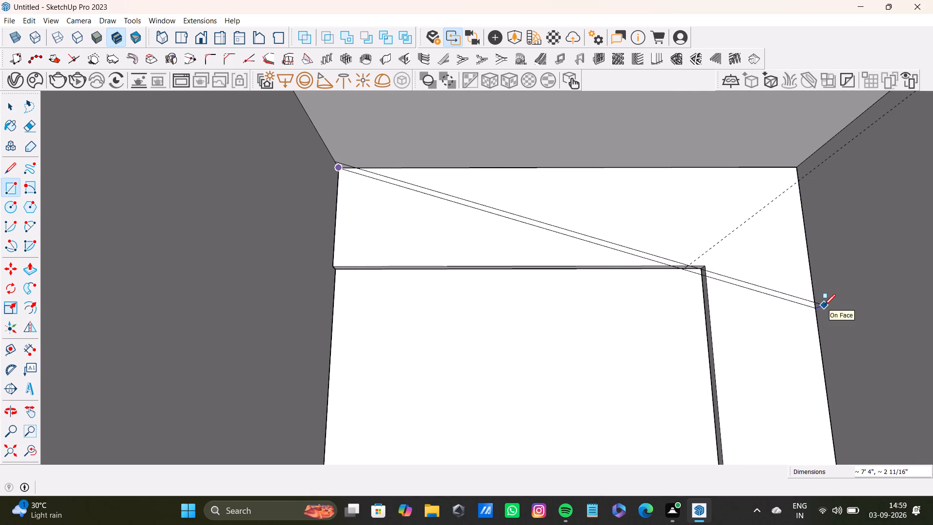
pyautogui.press('Up')
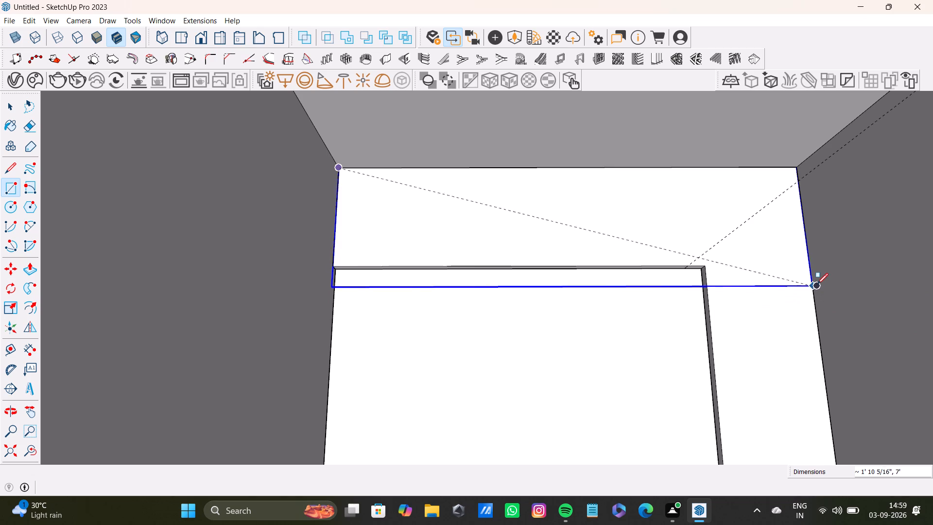
pyautogui.click(817, 283)
pyautogui.press('space')
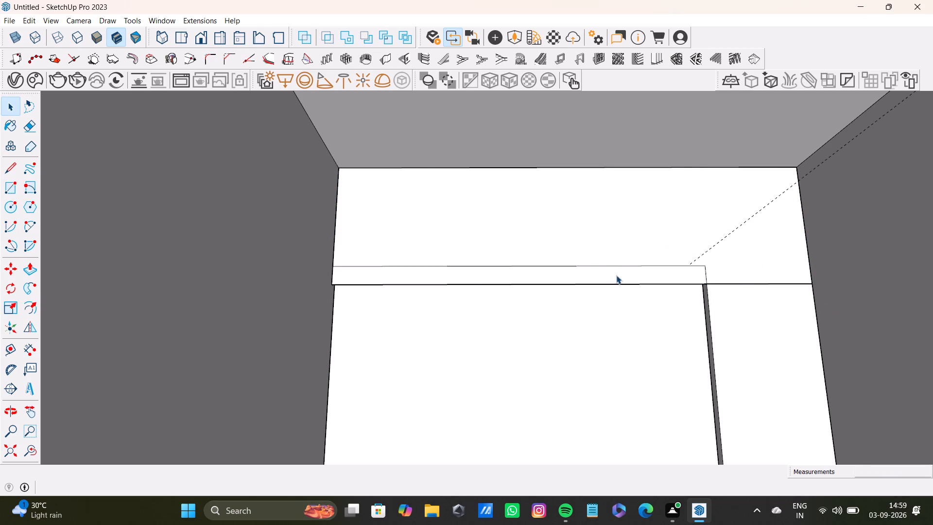
# Push/Pull the rectangle up about 2' 11" to form a block under the window.
pyautogui.click(616, 276)
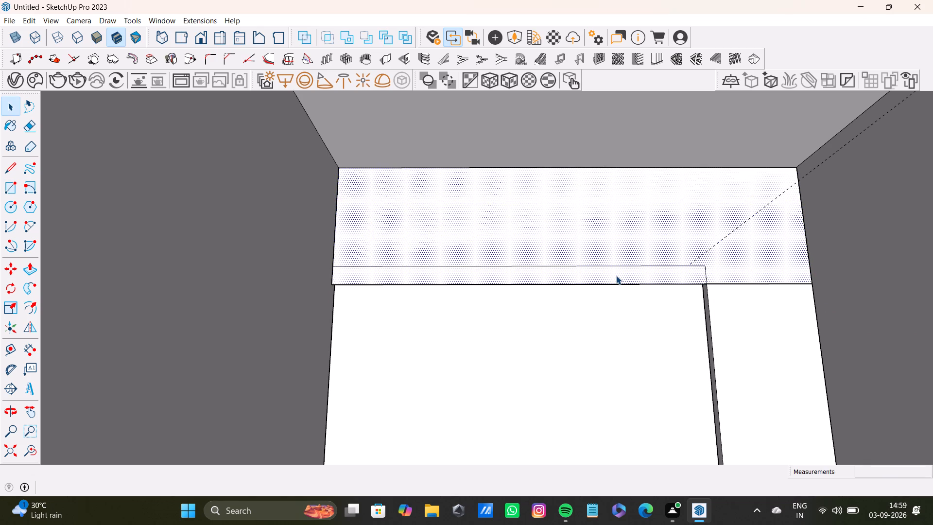
pyautogui.press('p')
pyautogui.moveTo(616, 276); pyautogui.dragTo(587, 169)
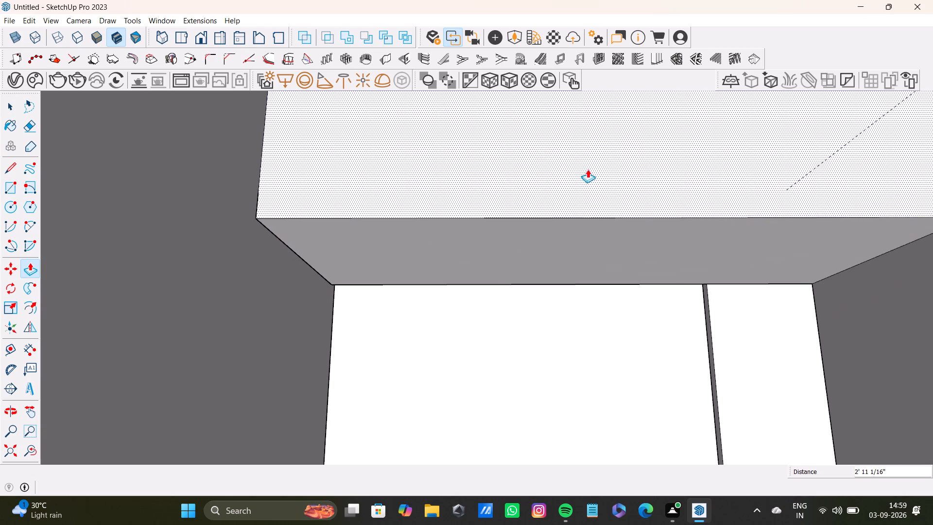
pyautogui.moveTo(587, 169); pyautogui.dragTo(587, 169)
# Push/Pull the block's top face further up until it meets the lower edge of the window opening.
pyautogui.scroll(-9, 531, 314)
pyautogui.moveTo(531, 315); pyautogui.dragTo(596, 210, button='middle')
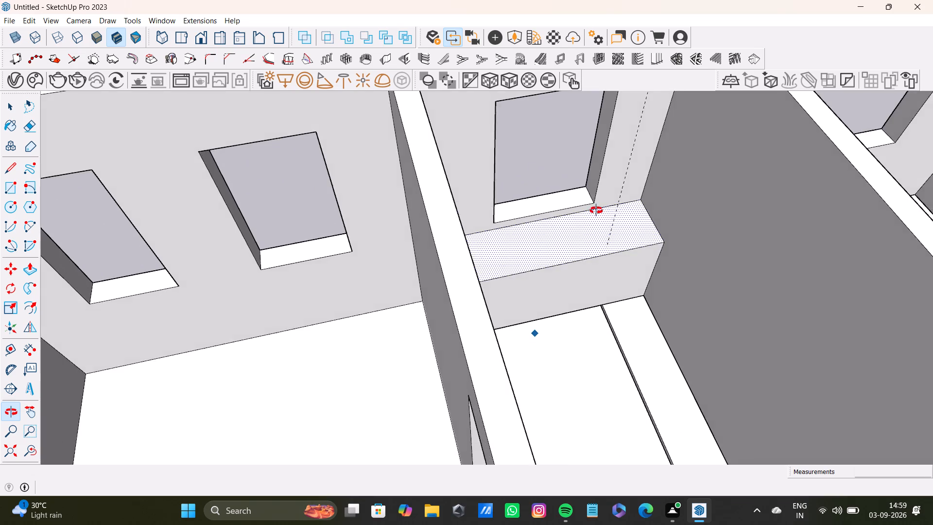
pyautogui.moveTo(596, 210); pyautogui.dragTo(580, 135, button='middle')
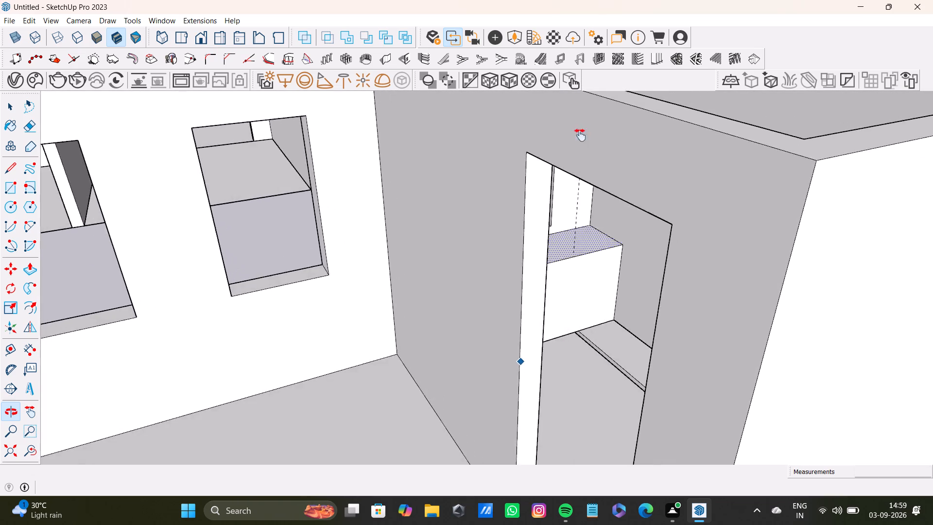
pyautogui.moveTo(580, 135); pyautogui.dragTo(395, 388, button='middle')
pyautogui.moveTo(517, 363); pyautogui.dragTo(437, 412, button='middle')
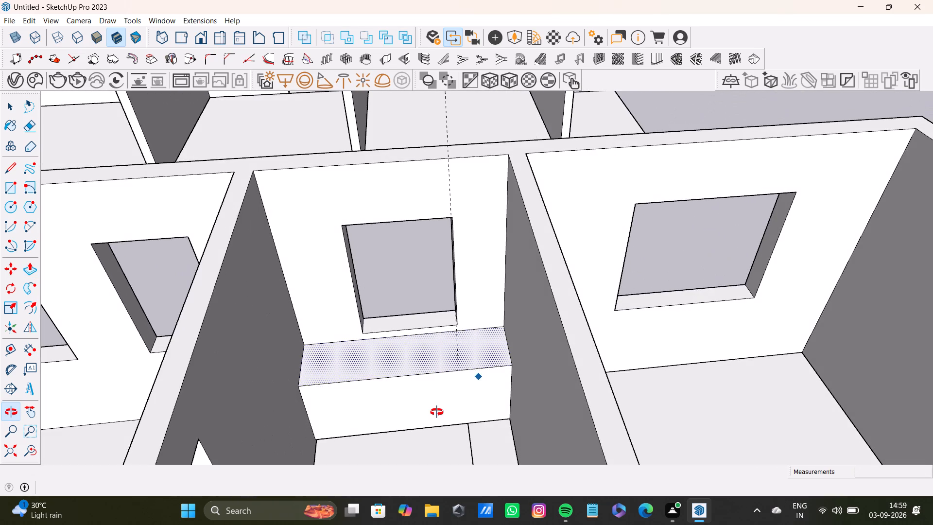
pyautogui.moveTo(437, 412); pyautogui.dragTo(437, 406, button='middle')
pyautogui.scroll(-4, 321, 316)
pyautogui.keyDown('shift'); pyautogui.moveTo(407, 354); pyautogui.dragTo(415, 299, button='middle'); pyautogui.keyUp('shift')
pyautogui.moveTo(417, 309); pyautogui.dragTo(474, 375, button='middle')
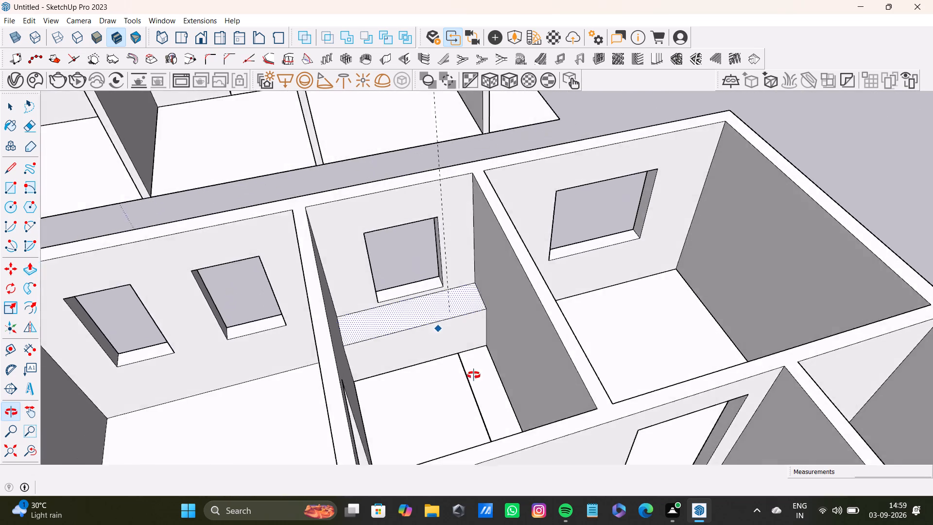
pyautogui.moveTo(474, 375); pyautogui.dragTo(474, 384, button='middle')
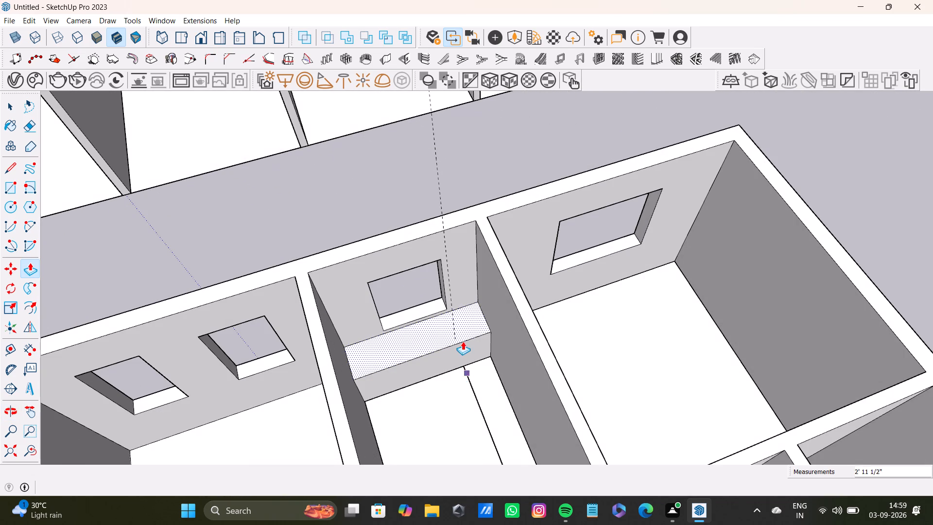
pyautogui.scroll(4, 485, 349)
pyautogui.moveTo(403, 370); pyautogui.dragTo(408, 368)
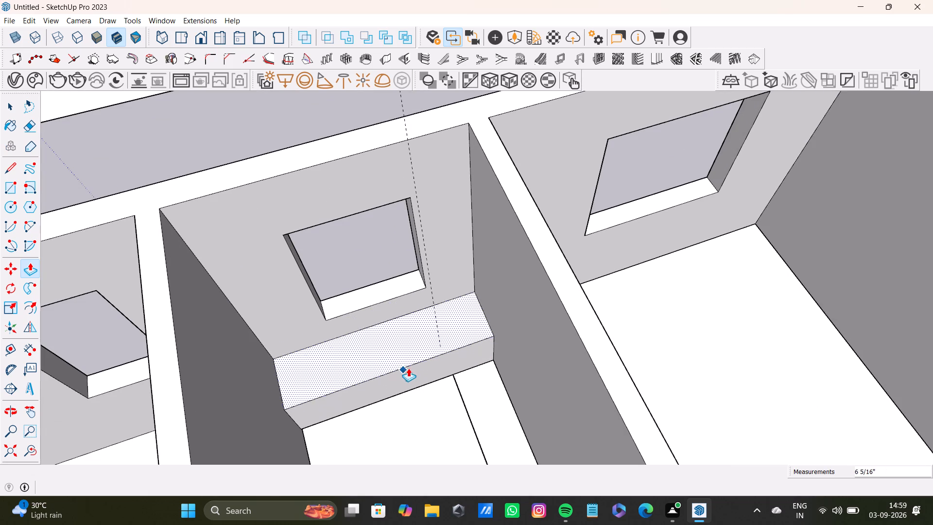
pyautogui.moveTo(408, 368); pyautogui.dragTo(391, 338)
# Push/Pull the block's front face back toward the window wall by about 1".
pyautogui.press('space')
pyautogui.click(395, 372)
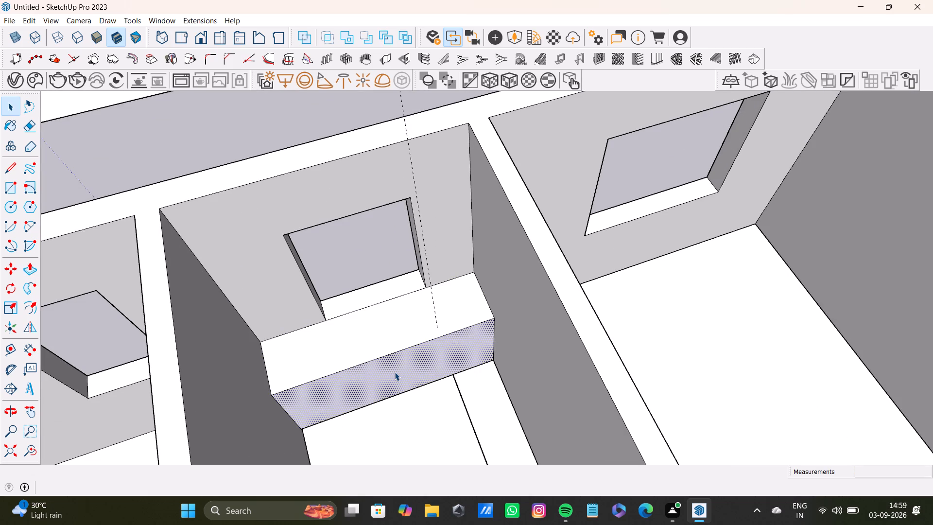
pyautogui.press('p')
pyautogui.moveTo(395, 372); pyautogui.dragTo(405, 366)
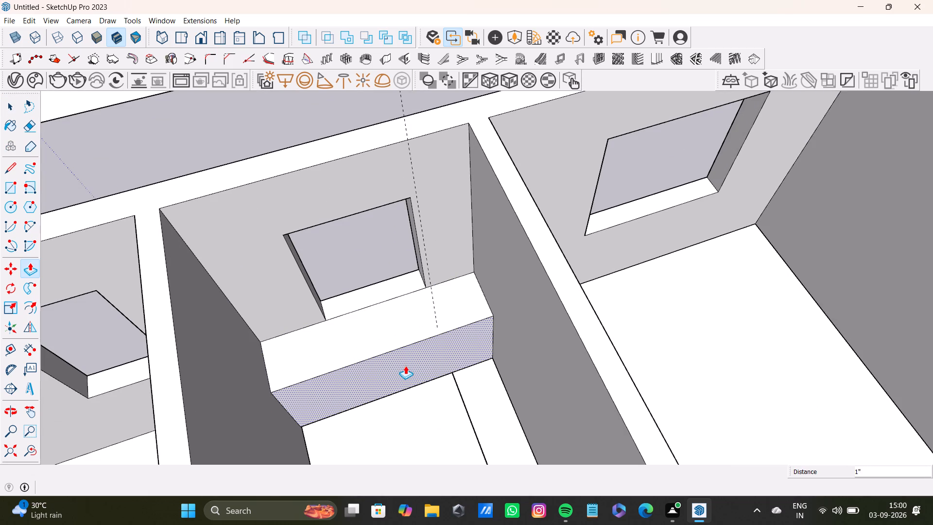
pyautogui.moveTo(405, 366); pyautogui.dragTo(405, 362)
pyautogui.press('space')
# Push/Pull the window opening's sill face upward so it sits above the block's top.
pyautogui.scroll(-4, 403, 362)
pyautogui.moveTo(416, 384); pyautogui.dragTo(393, 399, button='middle')
pyautogui.scroll(5, 387, 328)
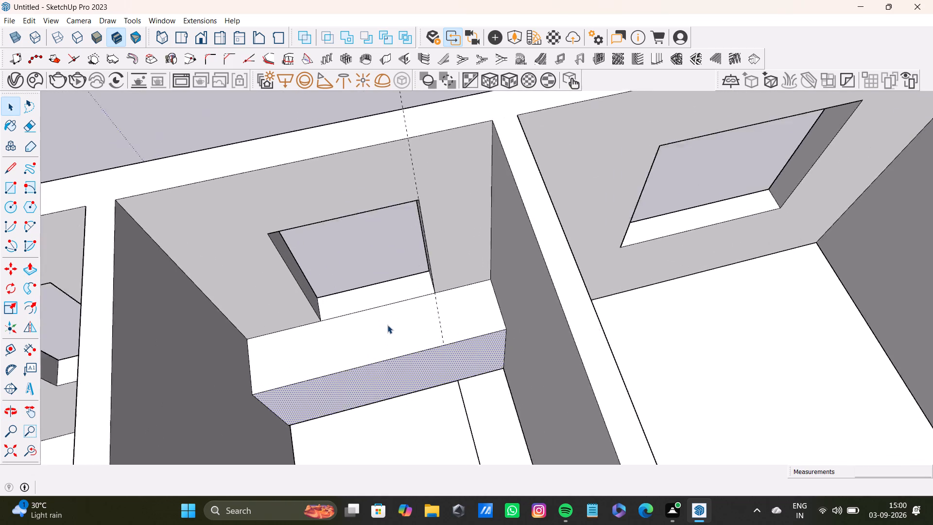
pyautogui.scroll(3, 387, 325)
pyautogui.click(381, 289)
pyautogui.press('p')
pyautogui.moveTo(383, 288); pyautogui.dragTo(376, 269)
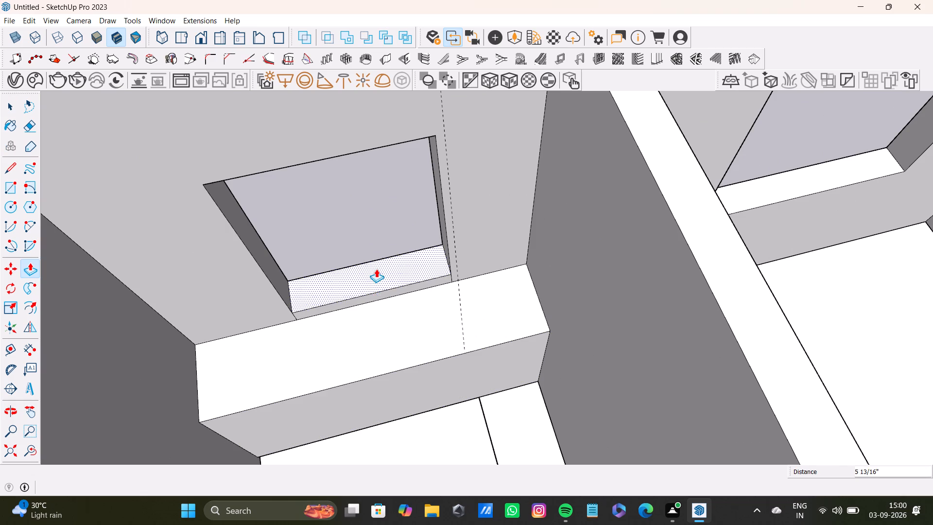
pyautogui.moveTo(376, 269); pyautogui.dragTo(368, 241)
pyautogui.press('space')
# Push/Pull the underside of the window opening's head upward by about 10 1/2".
pyautogui.scroll(-5, 372, 262)
pyautogui.keyDown('shift'); pyautogui.scroll(1, 396, 259); pyautogui.keyUp('shift')
pyautogui.keyDown('shift'); pyautogui.moveTo(396, 259); pyautogui.dragTo(414, 353, button='middle'); pyautogui.keyUp('shift')
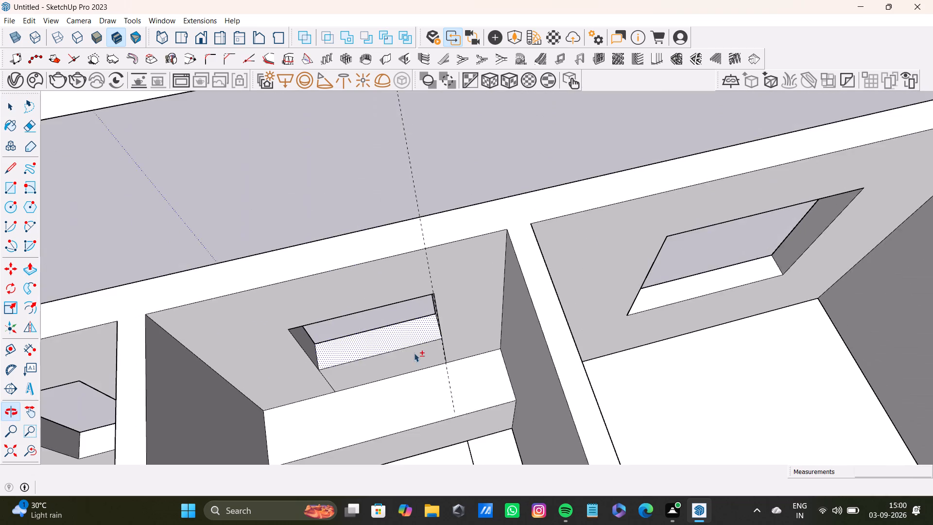
pyautogui.moveTo(394, 339); pyautogui.dragTo(330, 231, button='middle')
pyautogui.scroll(5, 330, 231)
pyautogui.keyDown('shift'); pyautogui.moveTo(363, 247); pyautogui.dragTo(380, 280, button='middle'); pyautogui.keyUp('shift')
pyautogui.scroll(-15, 383, 297)
pyautogui.moveTo(399, 338); pyautogui.dragTo(387, 186, button='middle')
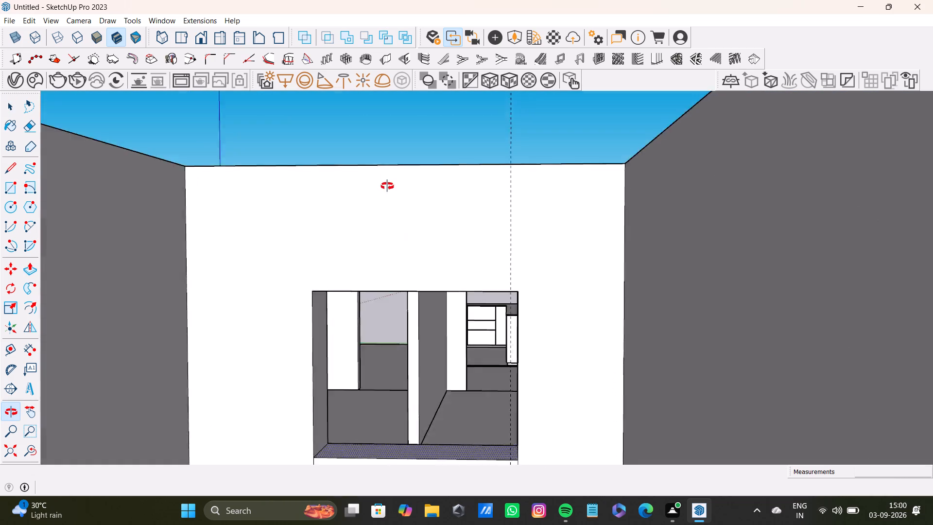
pyautogui.moveTo(387, 186); pyautogui.dragTo(387, 172, button='middle')
pyautogui.moveTo(392, 258); pyautogui.dragTo(388, 190, button='middle')
pyautogui.scroll(2, 398, 297)
pyautogui.click(416, 279)
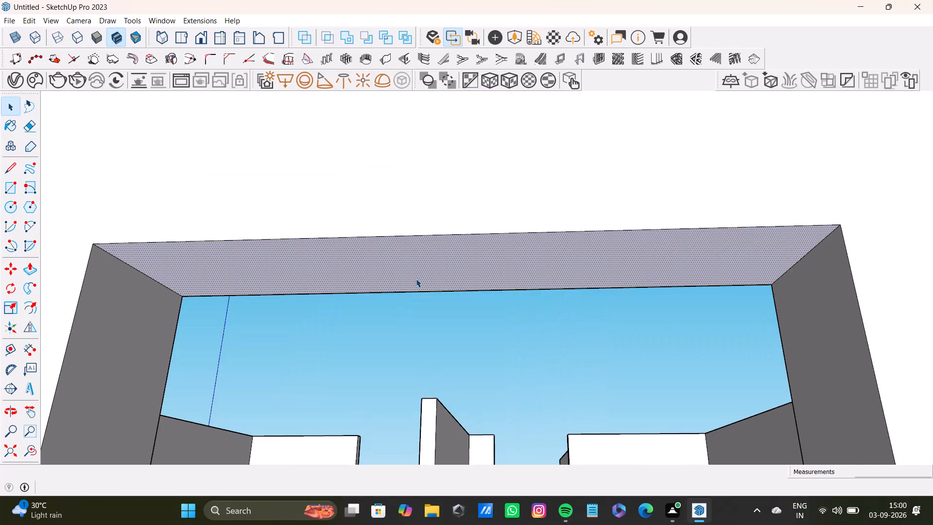
pyautogui.press('p')
pyautogui.moveTo(416, 279); pyautogui.dragTo(394, 133)
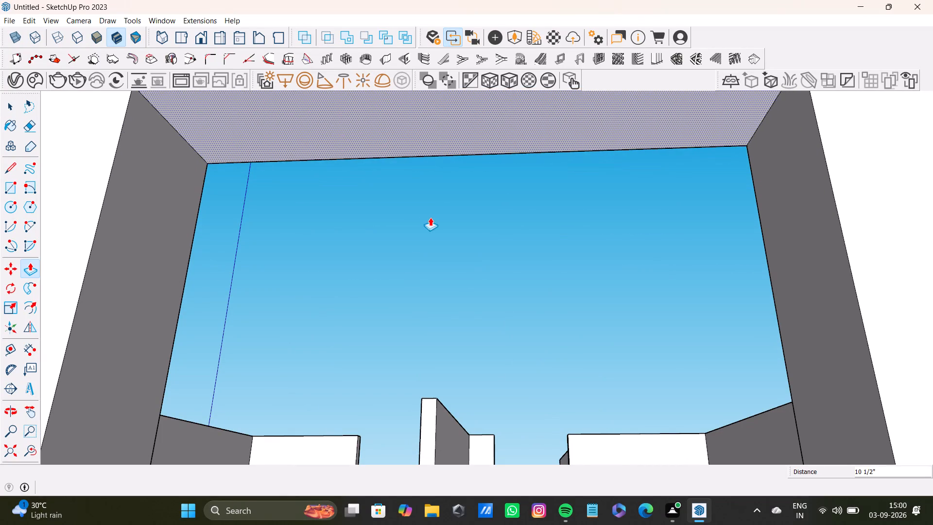
# Place a vertical guide on the block's front face, about 1' 9 3/8" from its edge at the side wall.
pyautogui.scroll(-7, 433, 222)
pyautogui.click(36, 447)
pyautogui.moveTo(274, 348); pyautogui.dragTo(374, 414, button='middle')
pyautogui.click(7, 447)
pyautogui.scroll(-4, 289, 316)
pyautogui.moveTo(389, 285); pyautogui.dragTo(394, 381, button='middle')
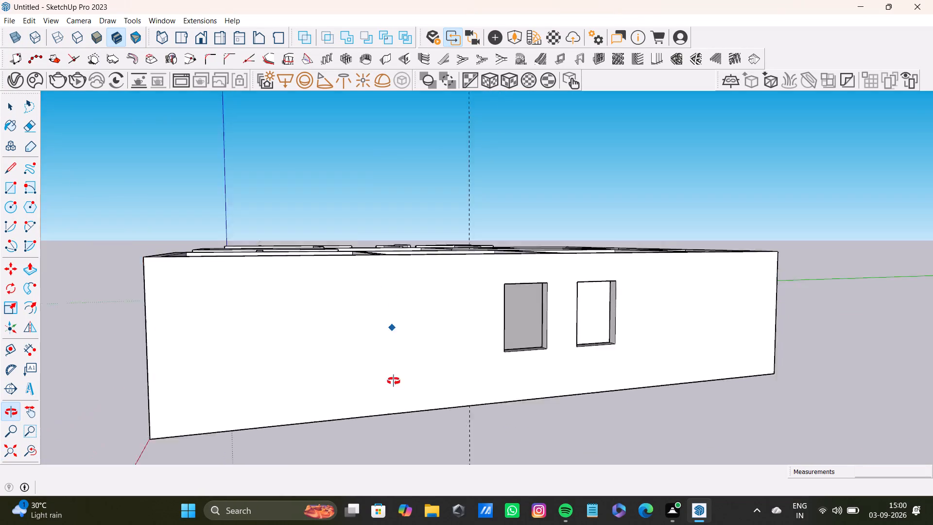
pyautogui.moveTo(394, 381); pyautogui.dragTo(415, 482, button='middle')
pyautogui.scroll(2, 468, 380)
pyautogui.keyDown('shift'); pyautogui.moveTo(440, 186); pyautogui.dragTo(440, 330, button='middle'); pyautogui.keyUp('shift')
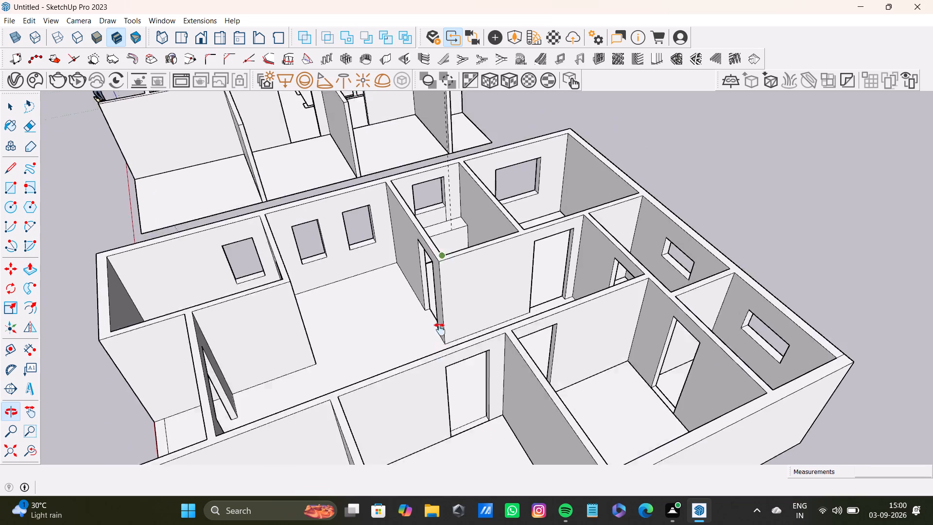
pyautogui.keyDown('shift'); pyautogui.moveTo(440, 330); pyautogui.dragTo(439, 443, button='middle'); pyautogui.keyUp('shift')
pyautogui.scroll(7, 436, 451)
pyautogui.moveTo(489, 387); pyautogui.dragTo(417, 404, button='middle')
pyautogui.scroll(8, 438, 363)
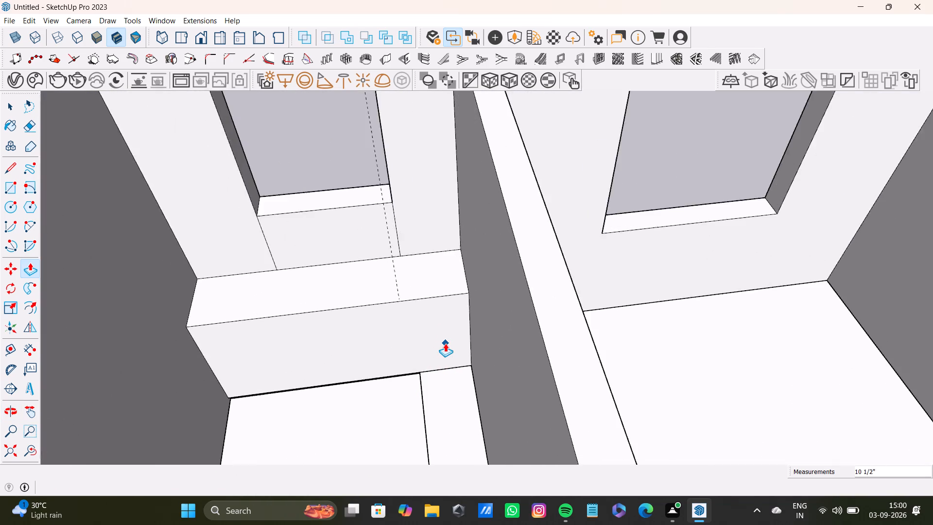
pyautogui.scroll(4, 445, 343)
pyautogui.press('l')
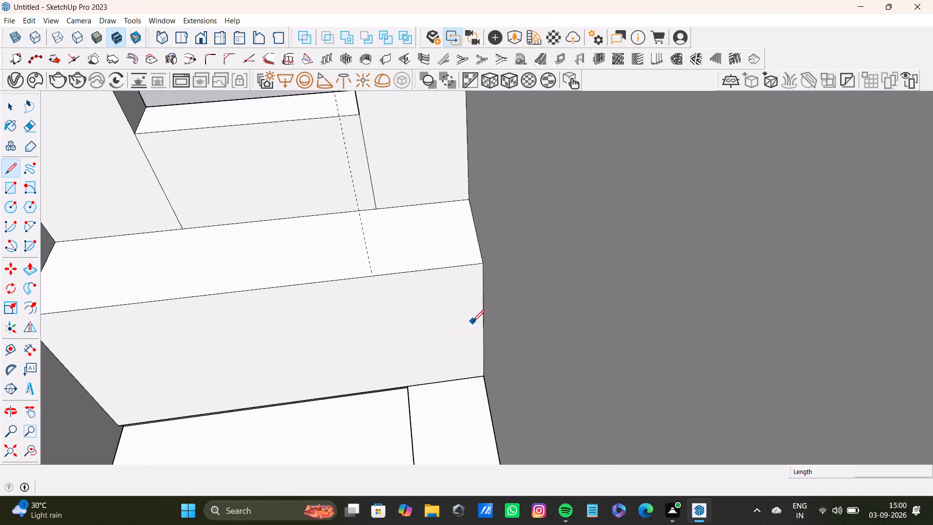
pyautogui.press('space')
pyautogui.write('t')
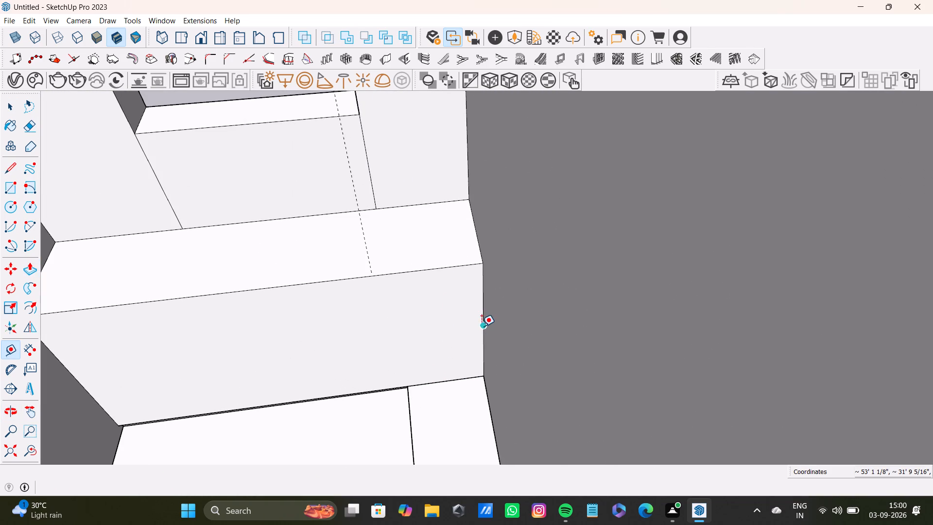
pyautogui.click(481, 326)
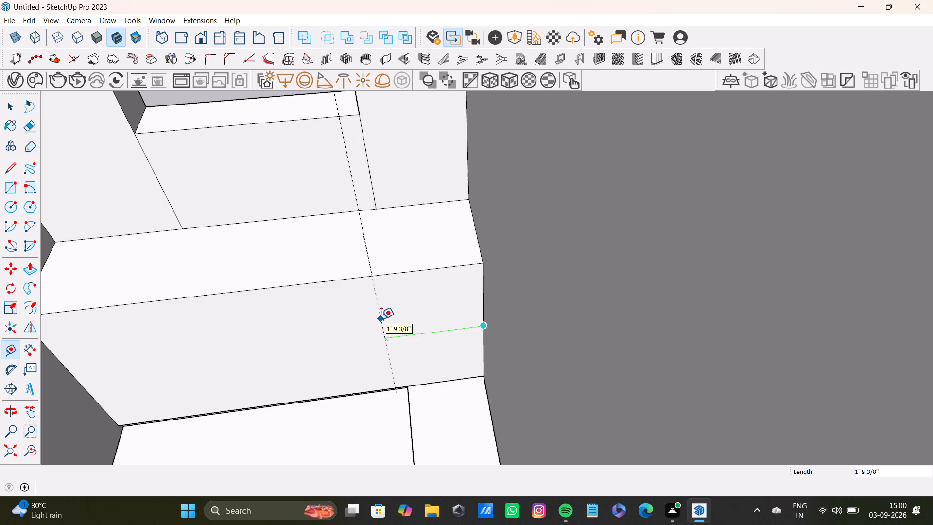
pyautogui.click(381, 319)
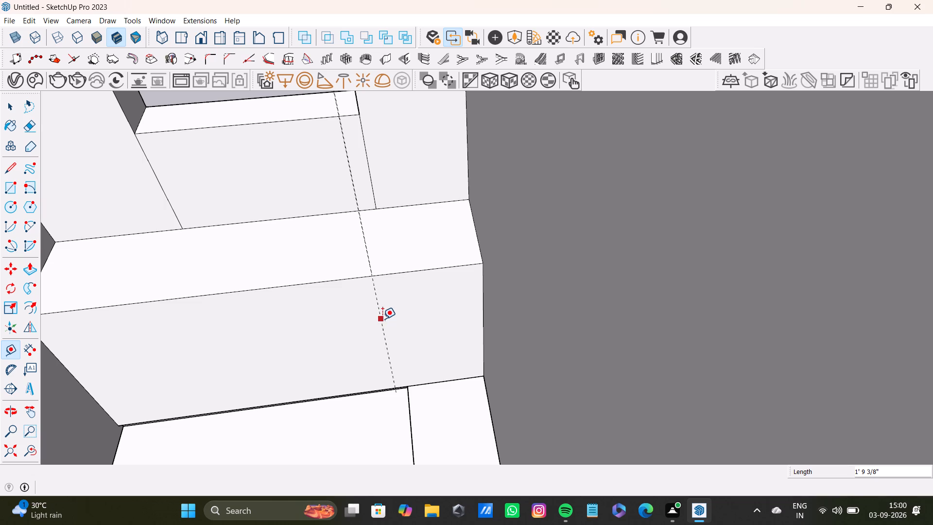
# Draw a line about 3' 3 1/16" long down the guide, from the top to the bottom edge of the block's front face.
pyautogui.press('l')
pyautogui.press('Return')
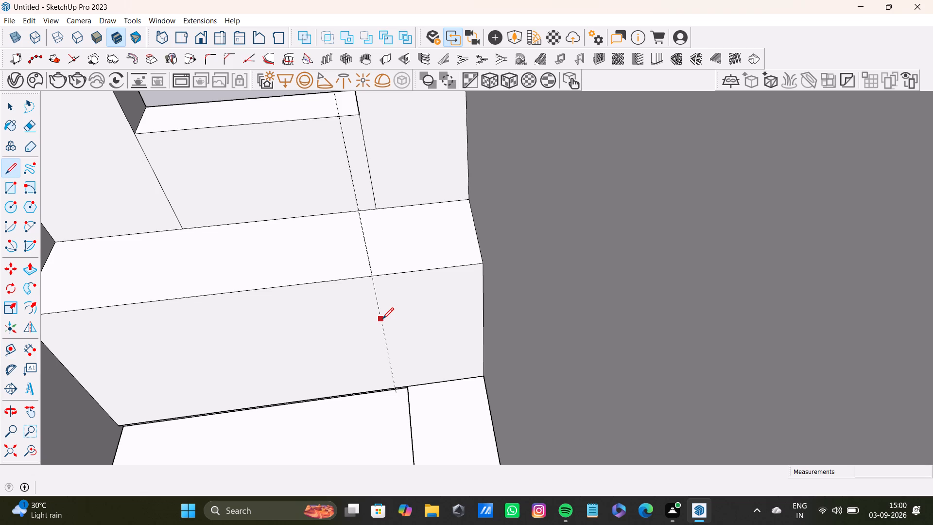
pyautogui.click(372, 277)
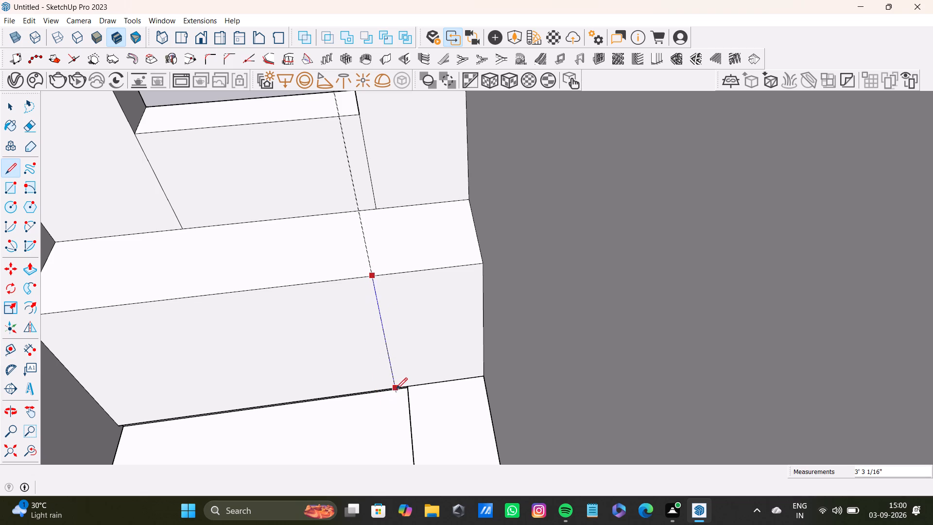
pyautogui.click(397, 389)
# Push/Pull the narrow section of the block's front face, between the new line and side wall, partway along the slab's long leg.
pyautogui.scroll(-9, 402, 370)
pyautogui.moveTo(429, 395); pyautogui.dragTo(504, 369, button='middle')
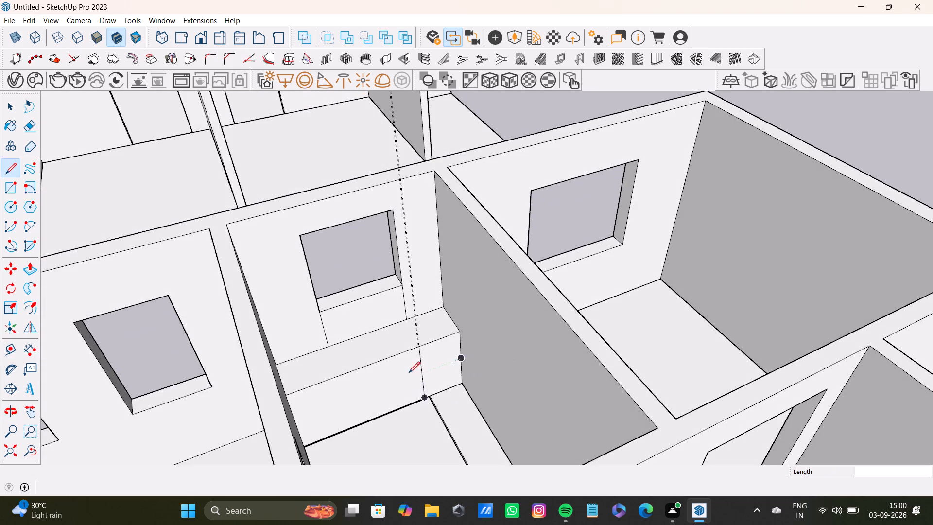
pyautogui.press('space')
pyautogui.click(446, 364)
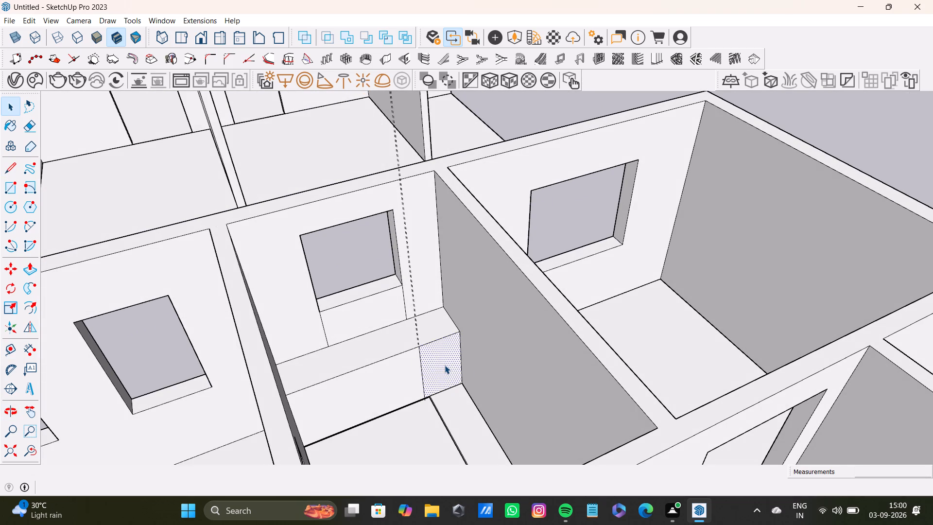
pyautogui.press('p')
pyautogui.moveTo(445, 365); pyautogui.dragTo(517, 455)
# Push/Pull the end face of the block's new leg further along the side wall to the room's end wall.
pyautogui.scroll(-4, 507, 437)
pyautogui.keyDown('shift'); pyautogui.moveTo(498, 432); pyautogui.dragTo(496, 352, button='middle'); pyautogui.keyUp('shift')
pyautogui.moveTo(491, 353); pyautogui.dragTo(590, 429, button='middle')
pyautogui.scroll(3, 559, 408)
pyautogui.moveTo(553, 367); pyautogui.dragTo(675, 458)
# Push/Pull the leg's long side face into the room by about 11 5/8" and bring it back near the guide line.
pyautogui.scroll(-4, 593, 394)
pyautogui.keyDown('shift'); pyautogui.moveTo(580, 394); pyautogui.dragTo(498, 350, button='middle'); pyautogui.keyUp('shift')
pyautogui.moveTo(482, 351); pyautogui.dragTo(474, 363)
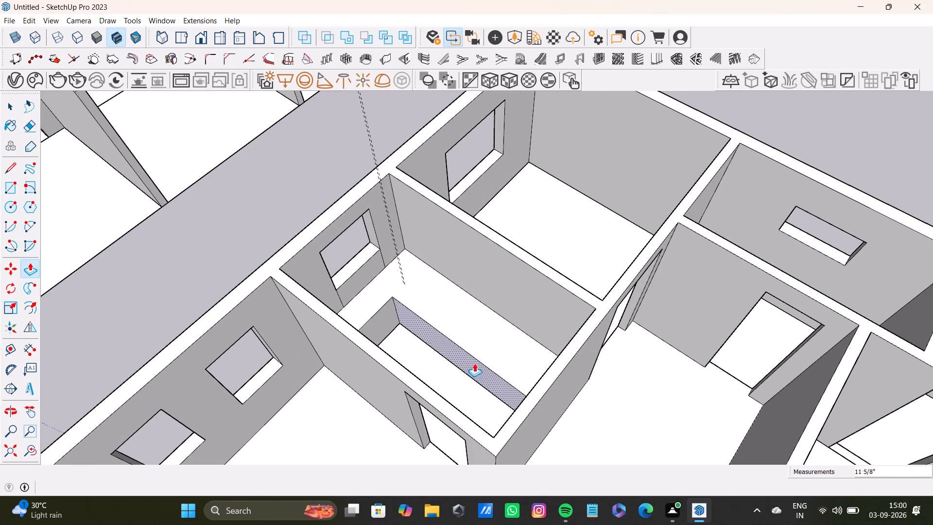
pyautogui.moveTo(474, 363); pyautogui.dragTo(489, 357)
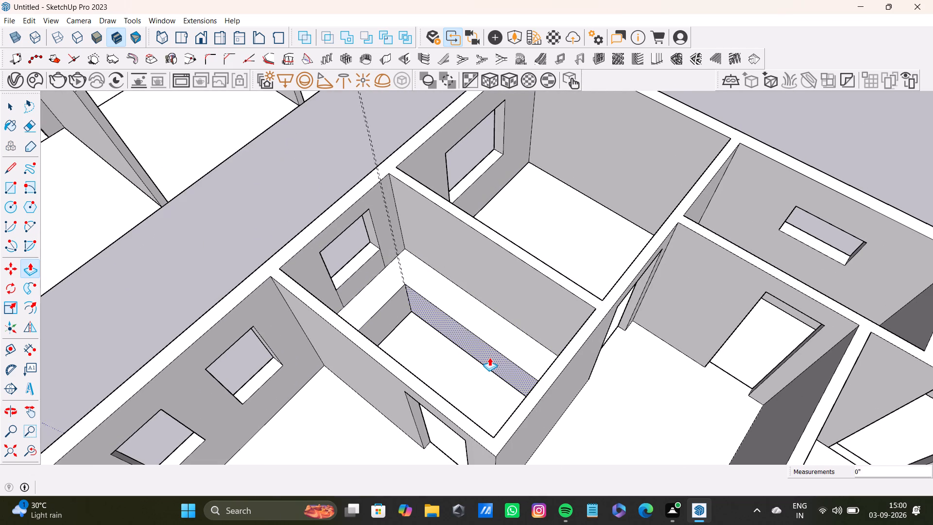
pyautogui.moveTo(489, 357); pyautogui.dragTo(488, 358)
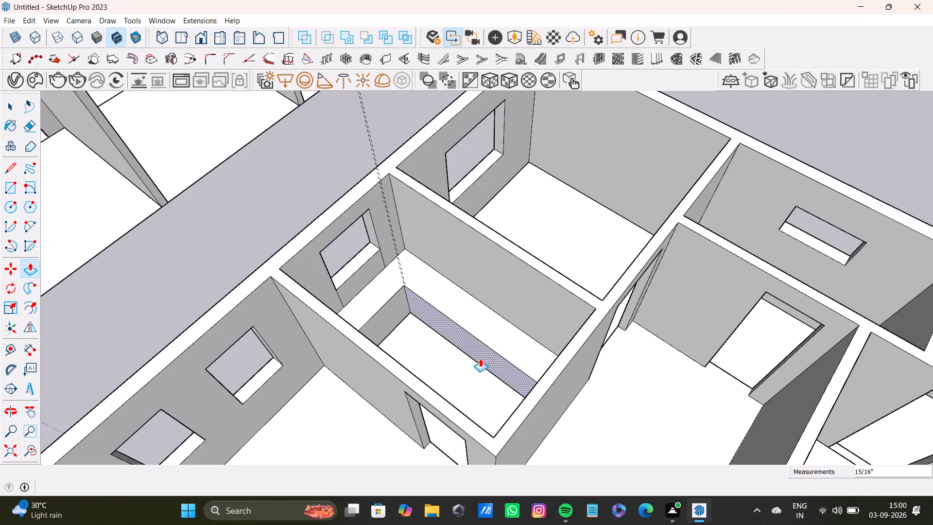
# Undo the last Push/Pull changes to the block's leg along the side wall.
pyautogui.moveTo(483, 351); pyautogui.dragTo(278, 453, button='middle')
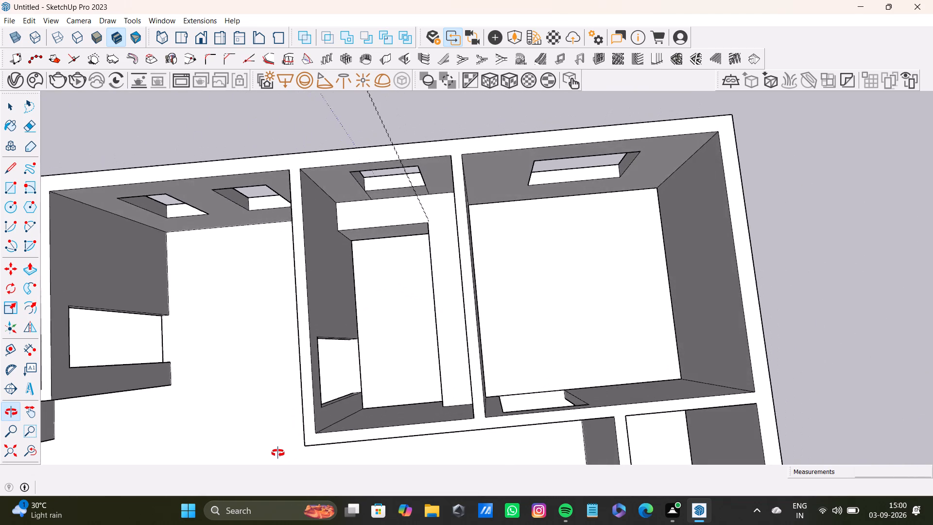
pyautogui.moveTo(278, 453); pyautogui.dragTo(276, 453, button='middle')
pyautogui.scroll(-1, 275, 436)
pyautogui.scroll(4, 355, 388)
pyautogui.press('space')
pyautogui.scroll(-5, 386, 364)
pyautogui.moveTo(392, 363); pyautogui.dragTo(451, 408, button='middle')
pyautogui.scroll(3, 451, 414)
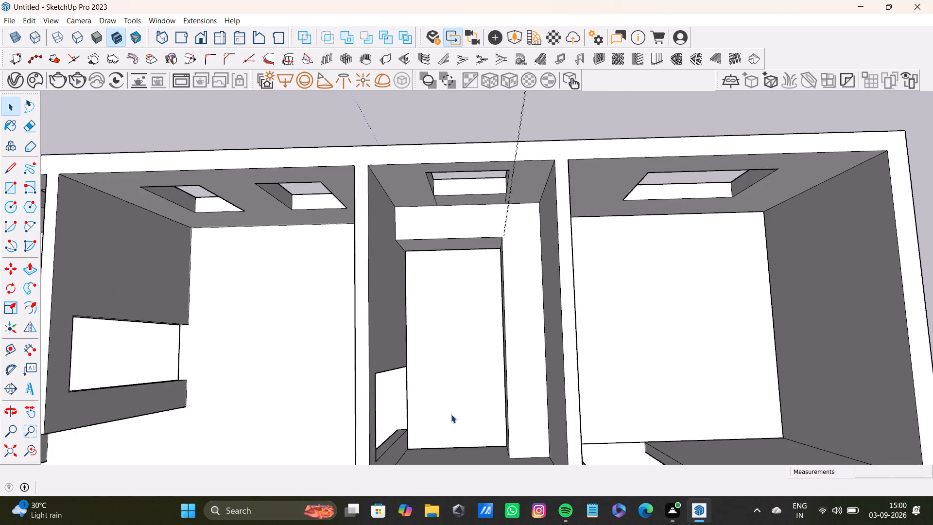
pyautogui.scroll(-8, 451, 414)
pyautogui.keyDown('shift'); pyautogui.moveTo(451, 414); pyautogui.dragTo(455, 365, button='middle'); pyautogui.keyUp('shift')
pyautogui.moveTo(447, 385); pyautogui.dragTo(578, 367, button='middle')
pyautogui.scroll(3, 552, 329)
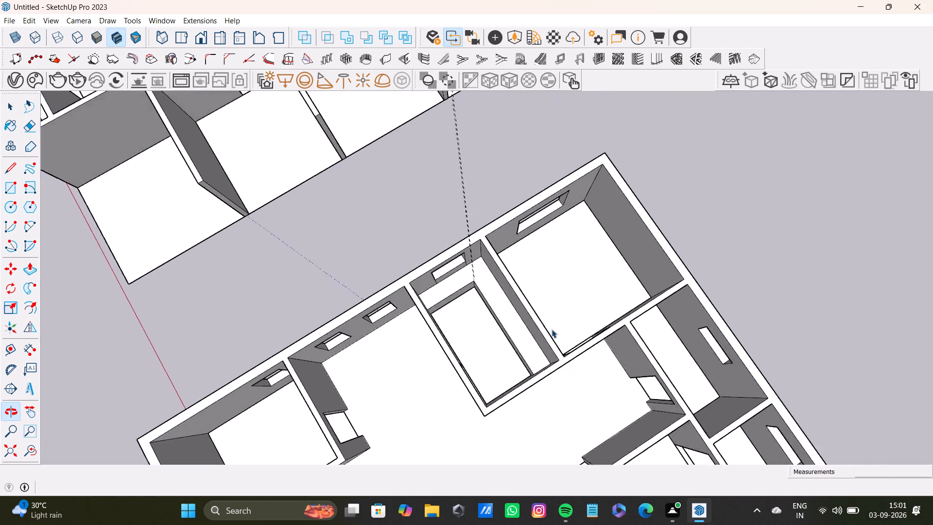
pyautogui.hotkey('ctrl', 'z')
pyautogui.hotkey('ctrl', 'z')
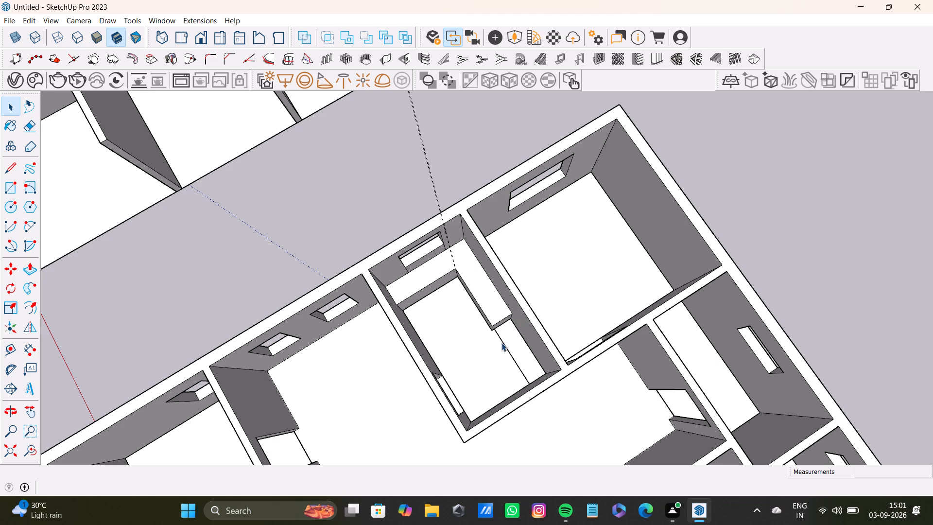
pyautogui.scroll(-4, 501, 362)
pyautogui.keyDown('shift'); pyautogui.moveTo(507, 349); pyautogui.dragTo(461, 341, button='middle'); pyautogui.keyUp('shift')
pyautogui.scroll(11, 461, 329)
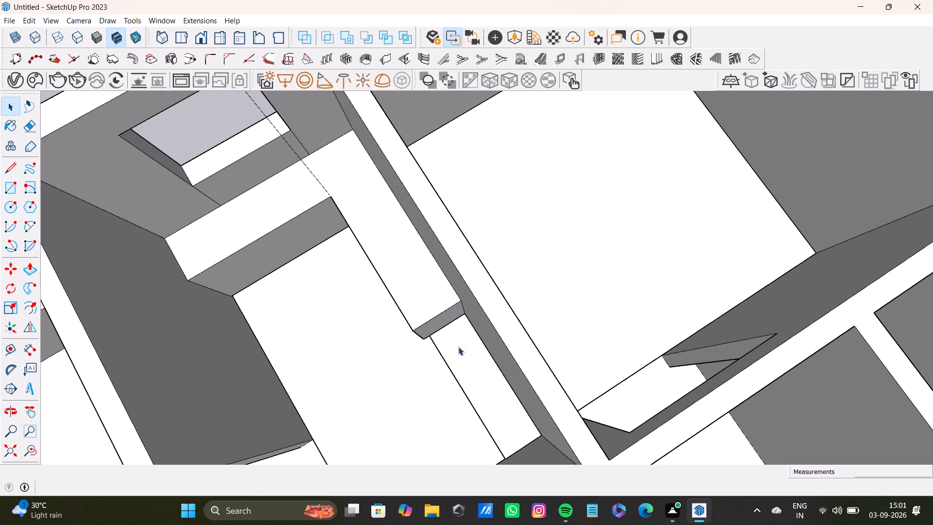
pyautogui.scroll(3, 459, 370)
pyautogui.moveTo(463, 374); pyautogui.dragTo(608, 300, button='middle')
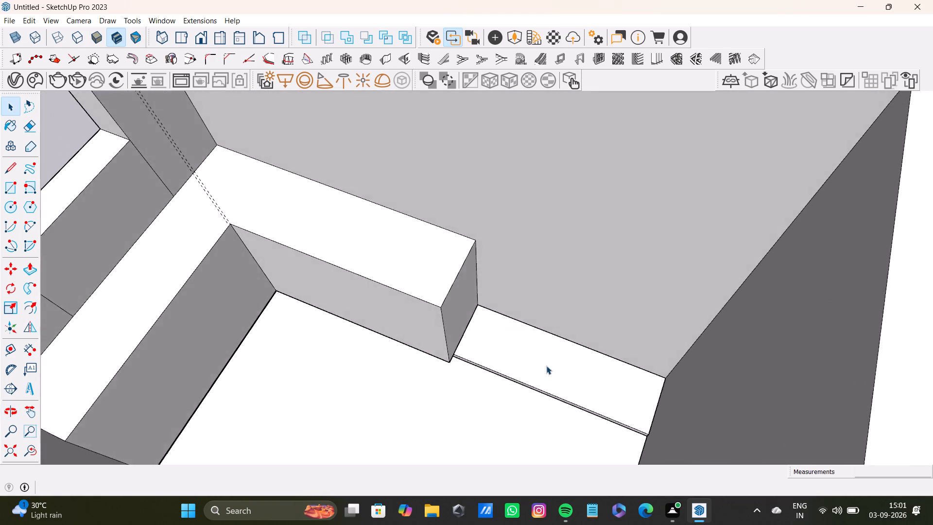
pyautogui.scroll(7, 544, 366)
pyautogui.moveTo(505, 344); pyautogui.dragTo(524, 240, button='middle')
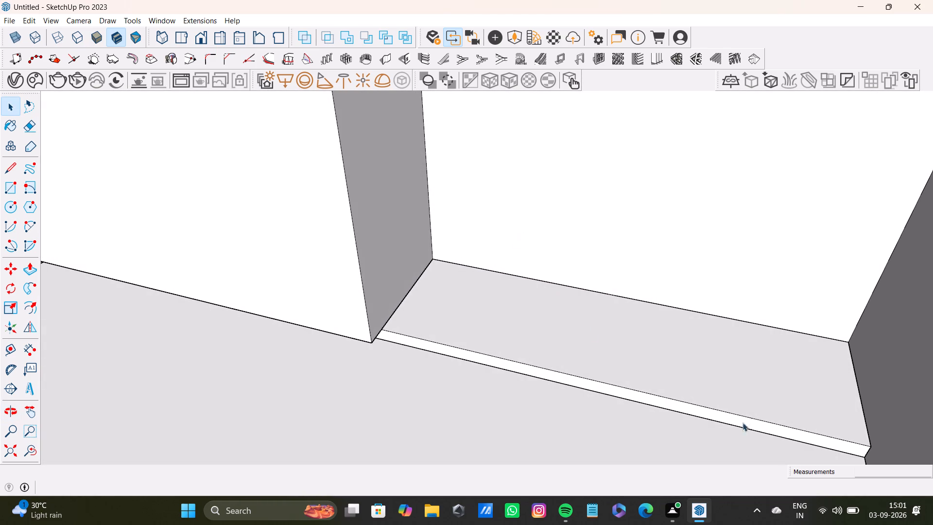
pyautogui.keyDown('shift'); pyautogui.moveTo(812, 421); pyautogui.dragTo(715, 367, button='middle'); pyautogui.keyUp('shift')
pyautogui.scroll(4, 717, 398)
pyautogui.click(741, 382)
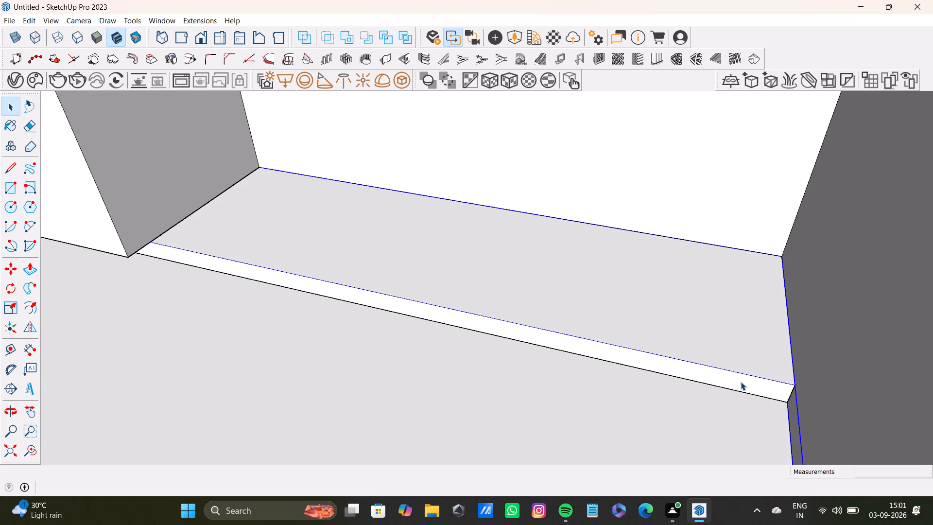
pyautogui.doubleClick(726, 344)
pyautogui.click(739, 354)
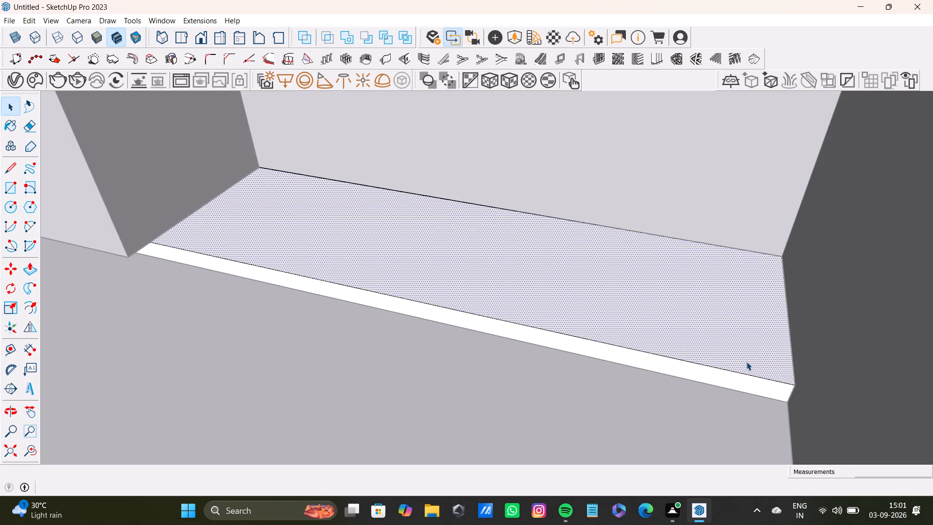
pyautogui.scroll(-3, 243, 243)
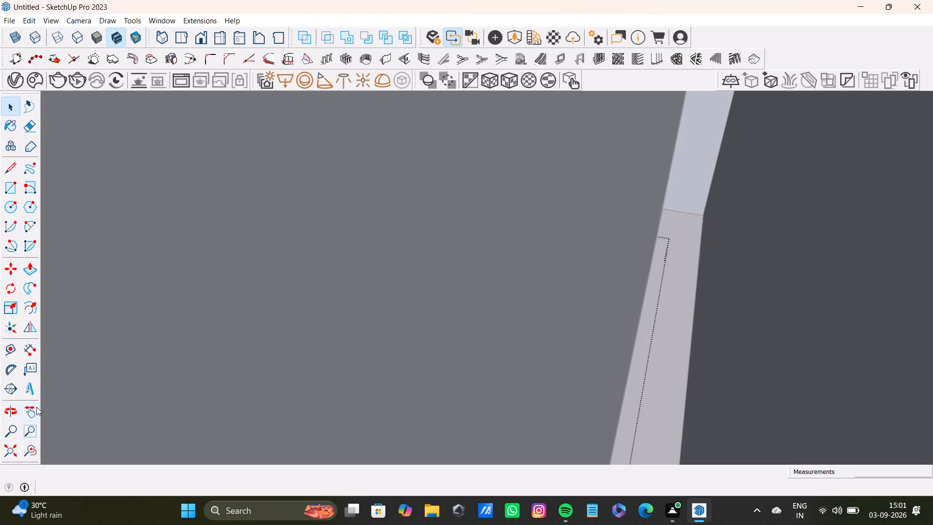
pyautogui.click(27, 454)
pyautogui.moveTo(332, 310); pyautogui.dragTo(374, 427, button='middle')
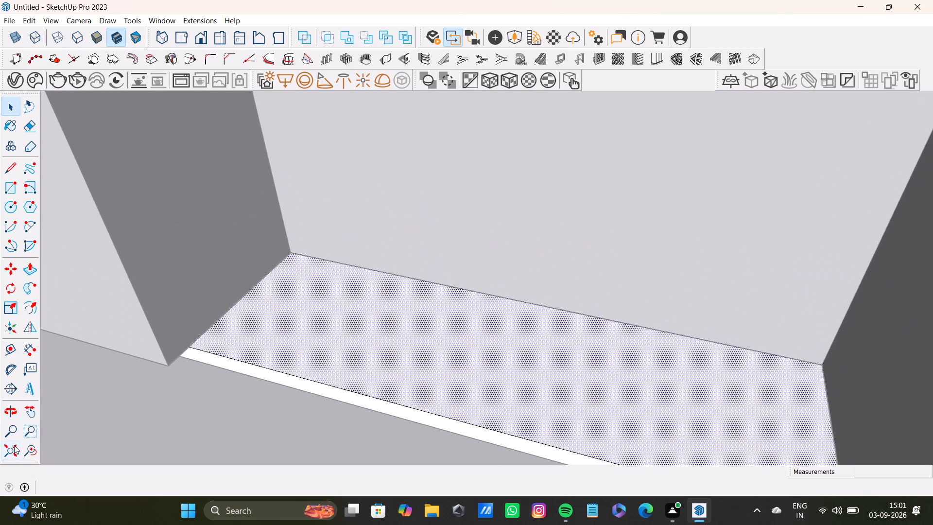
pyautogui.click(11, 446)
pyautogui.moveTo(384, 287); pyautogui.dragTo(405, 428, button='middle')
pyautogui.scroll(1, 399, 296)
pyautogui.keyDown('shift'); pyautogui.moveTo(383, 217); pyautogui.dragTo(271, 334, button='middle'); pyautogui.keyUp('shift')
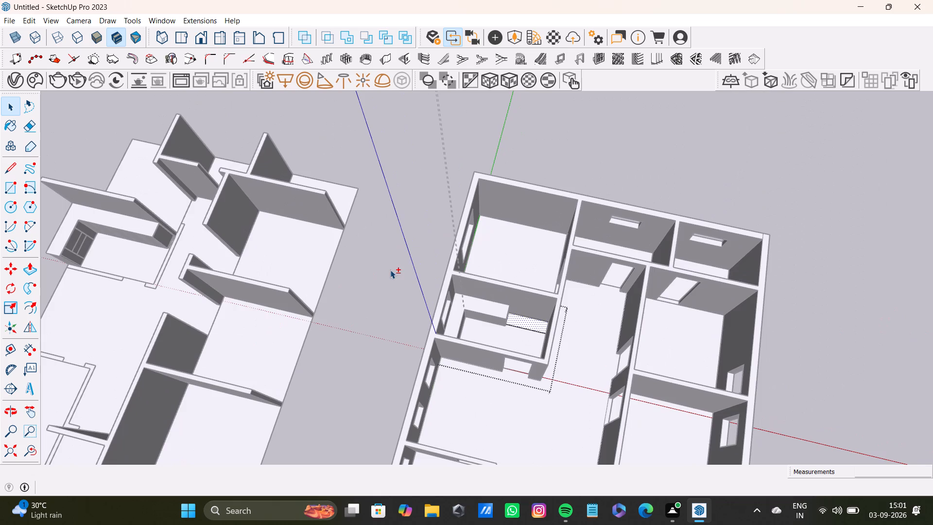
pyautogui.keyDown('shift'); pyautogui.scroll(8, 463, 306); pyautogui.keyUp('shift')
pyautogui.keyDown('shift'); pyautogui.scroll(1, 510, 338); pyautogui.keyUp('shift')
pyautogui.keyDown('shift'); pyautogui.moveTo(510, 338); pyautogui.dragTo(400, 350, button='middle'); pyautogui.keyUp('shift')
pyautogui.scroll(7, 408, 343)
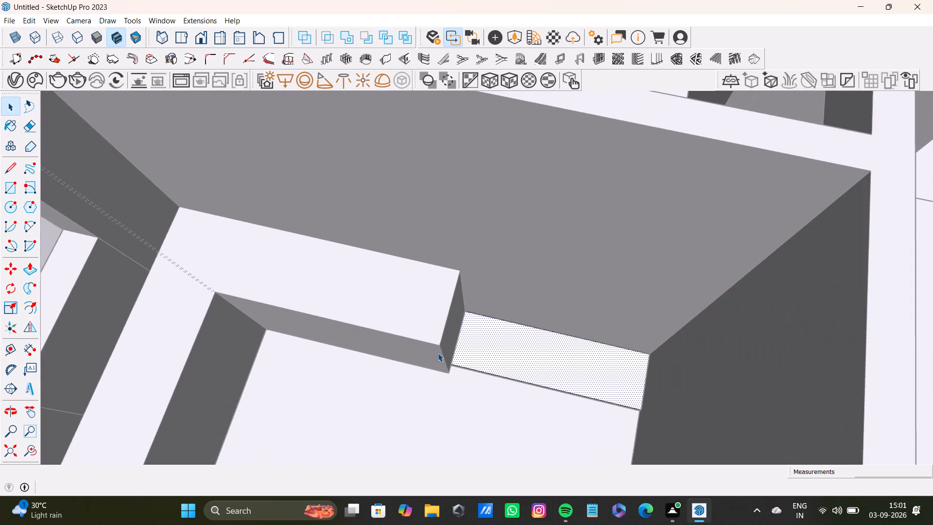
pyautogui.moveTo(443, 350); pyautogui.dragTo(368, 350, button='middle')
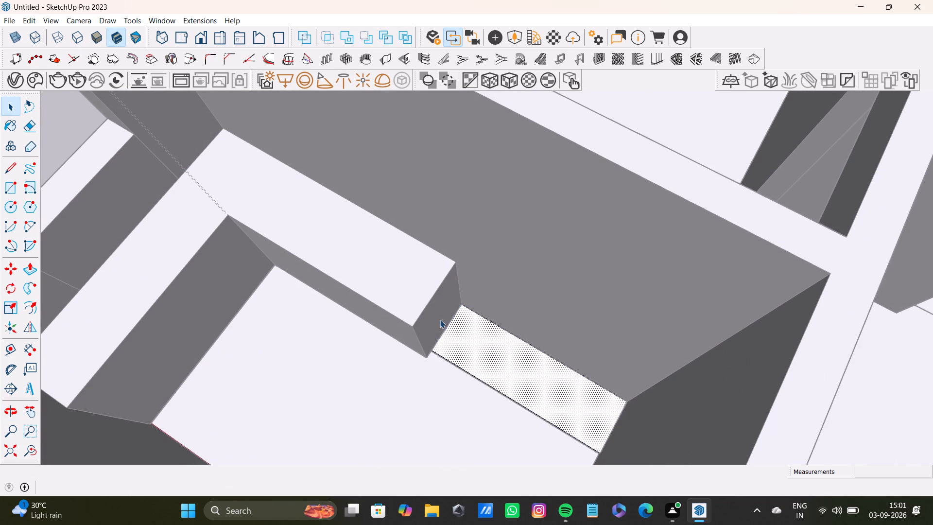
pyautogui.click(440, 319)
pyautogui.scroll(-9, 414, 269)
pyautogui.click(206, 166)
# Push/Pull the end face of the block's leg about 2' along the side wall, stopping short of the end wall.
pyautogui.scroll(1, 351, 247)
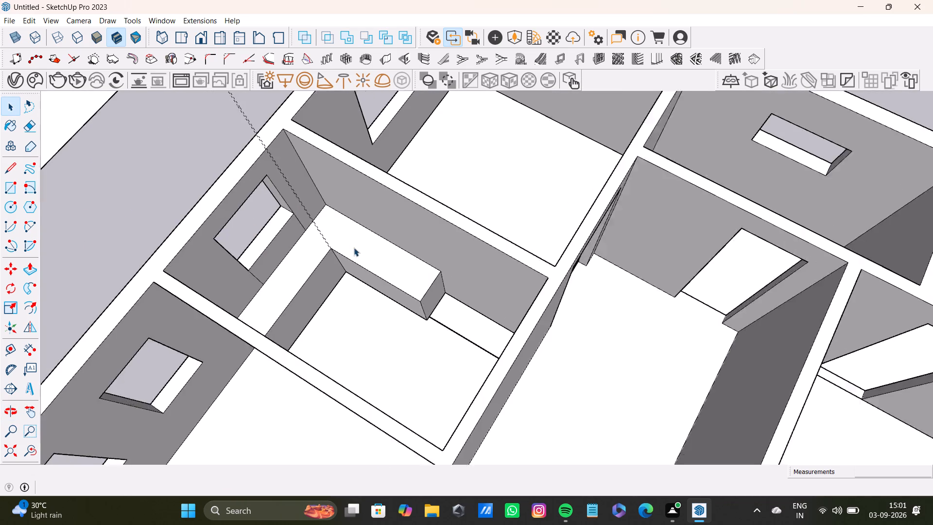
pyautogui.scroll(5, 354, 247)
pyautogui.keyDown('shift'); pyautogui.moveTo(436, 291); pyautogui.dragTo(372, 232, button='middle'); pyautogui.keyUp('shift')
pyautogui.scroll(3, 392, 253)
pyautogui.click(410, 265)
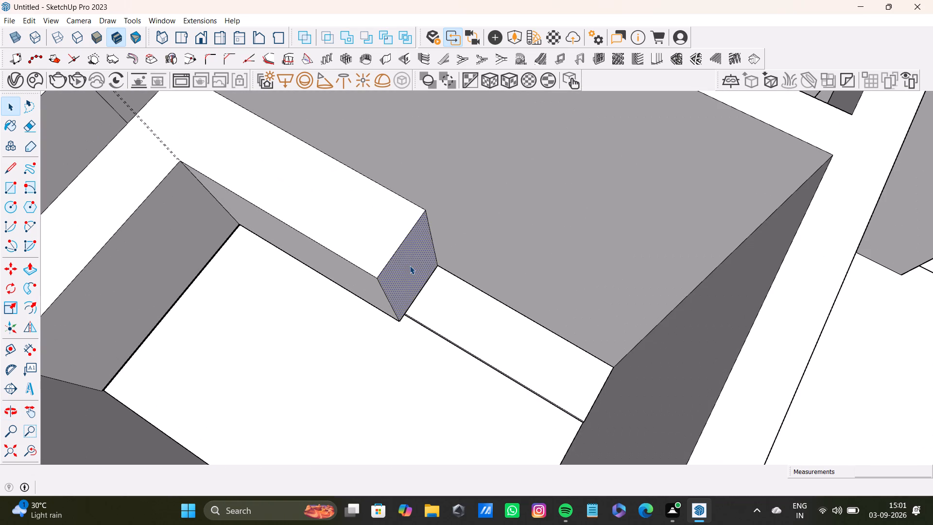
pyautogui.press('p')
pyautogui.moveTo(410, 265); pyautogui.dragTo(493, 299)
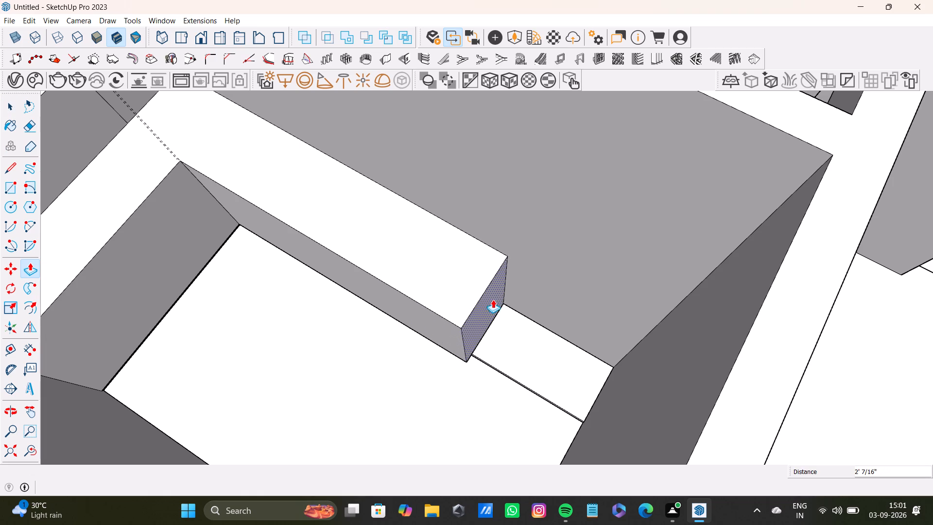
pyautogui.moveTo(493, 299); pyautogui.dragTo(492, 299)
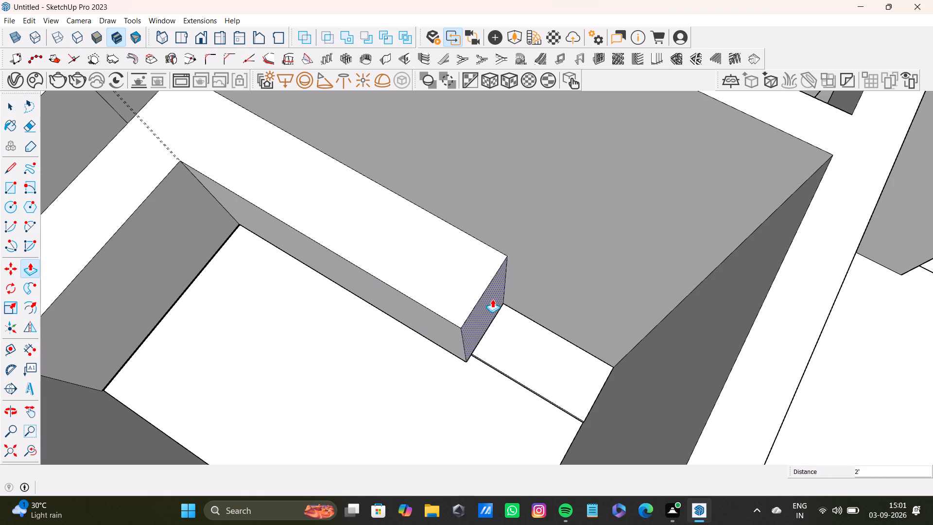
pyautogui.moveTo(492, 299); pyautogui.dragTo(493, 299)
pyautogui.press('space')
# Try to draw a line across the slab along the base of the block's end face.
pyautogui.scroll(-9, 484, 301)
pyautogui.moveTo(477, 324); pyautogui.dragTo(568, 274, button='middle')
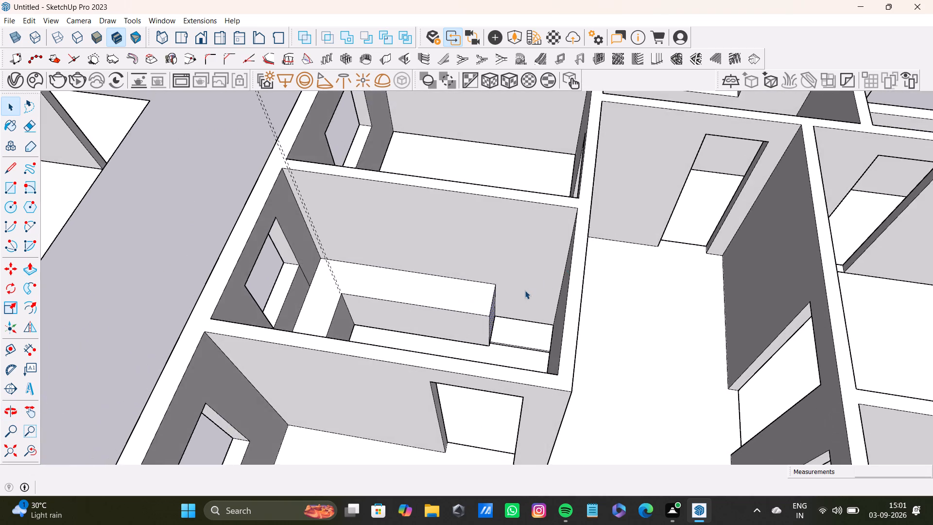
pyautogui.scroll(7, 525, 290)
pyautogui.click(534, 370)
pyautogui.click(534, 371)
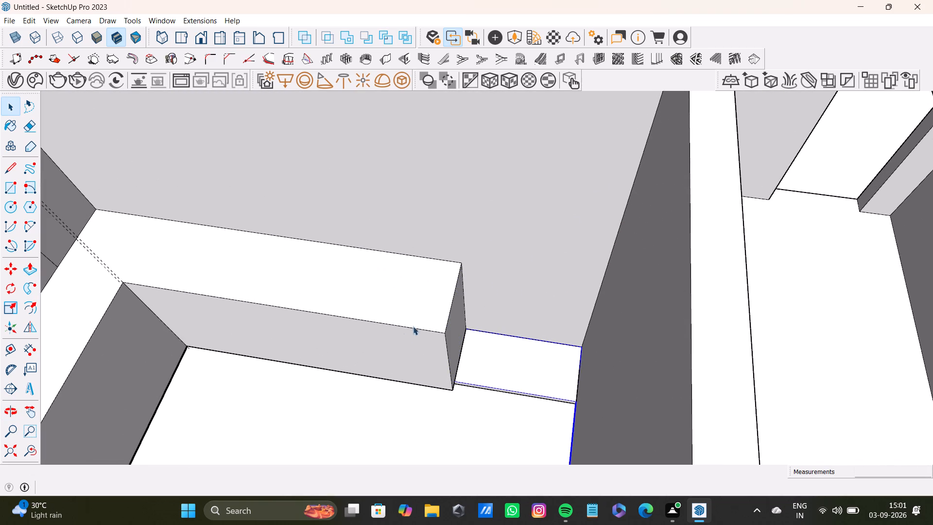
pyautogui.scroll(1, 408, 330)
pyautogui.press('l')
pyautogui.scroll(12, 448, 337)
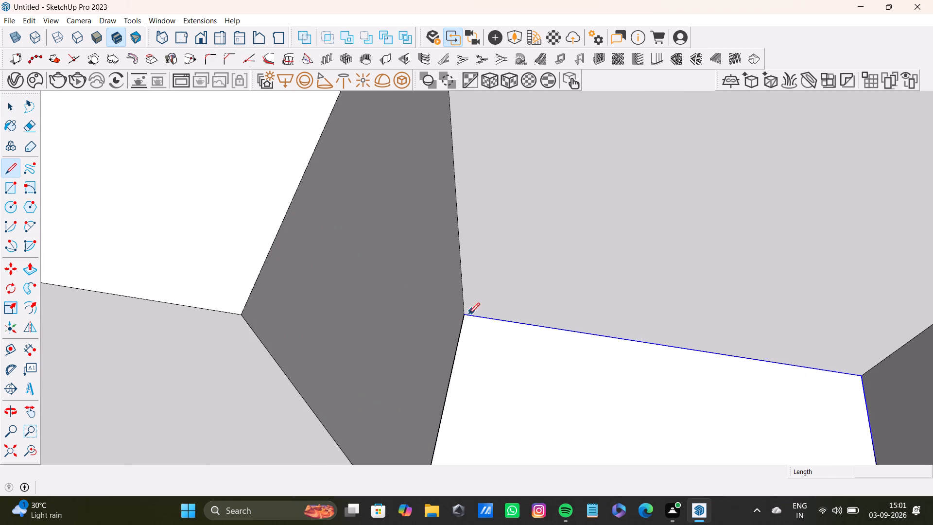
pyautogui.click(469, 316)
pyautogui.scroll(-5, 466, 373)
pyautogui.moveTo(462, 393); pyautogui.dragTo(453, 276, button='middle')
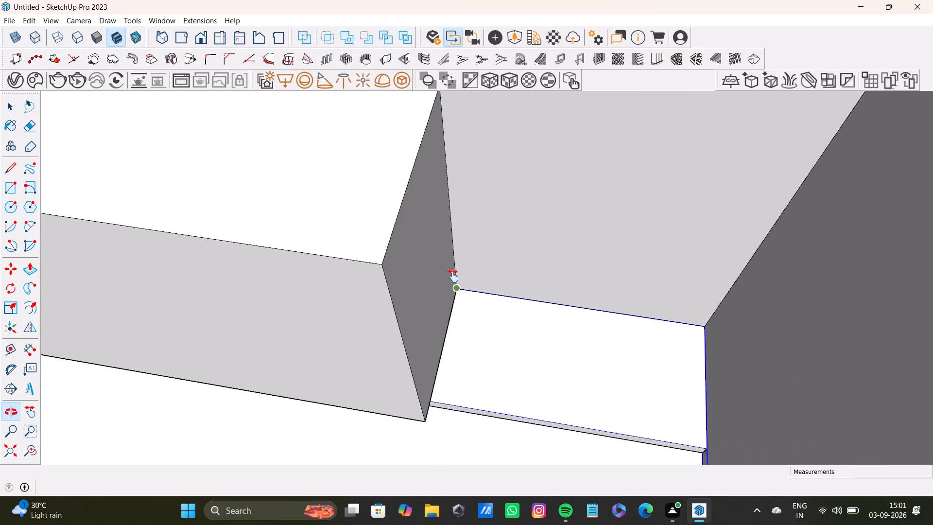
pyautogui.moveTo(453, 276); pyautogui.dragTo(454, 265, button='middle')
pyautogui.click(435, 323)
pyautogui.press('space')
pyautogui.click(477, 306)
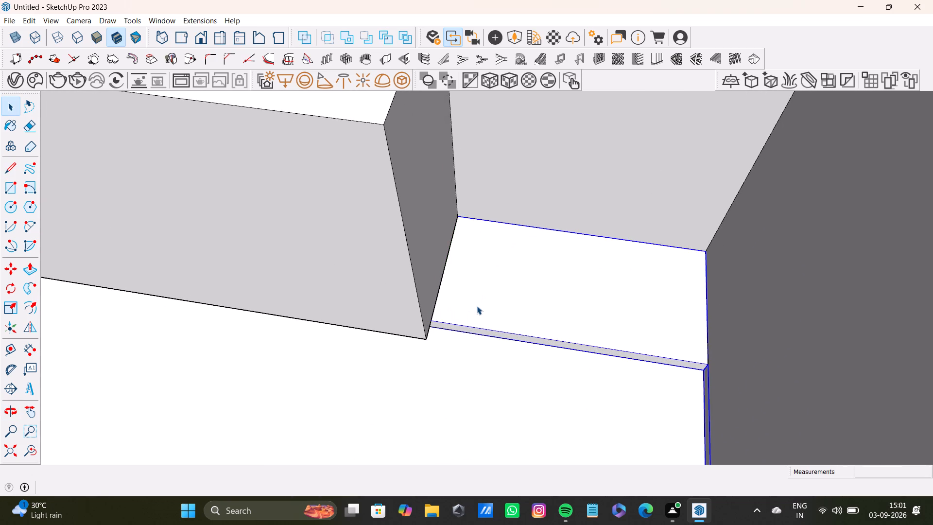
# Open the slab group, draw a line across its top beside the block's end face, and delete the top face beyond it.
pyautogui.moveTo(475, 322); pyautogui.dragTo(458, 219, button='middle')
pyautogui.scroll(5, 438, 286)
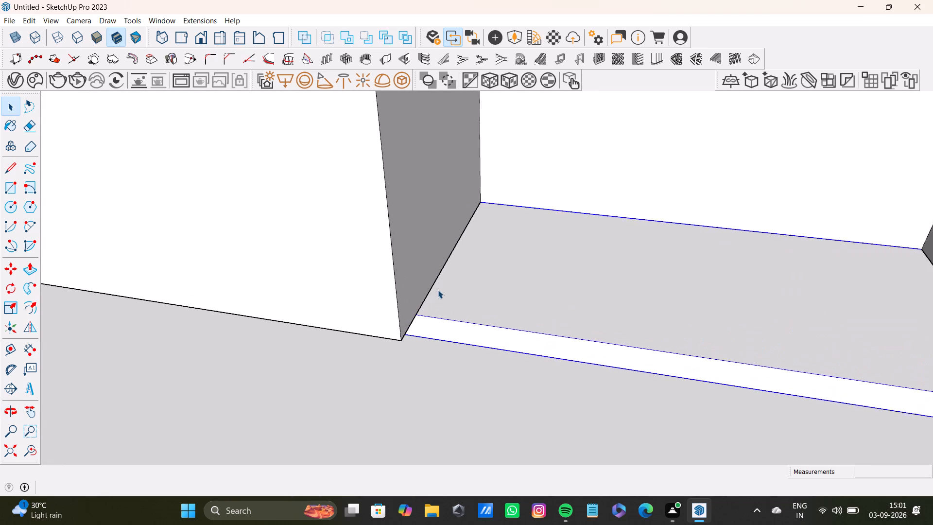
pyautogui.scroll(4, 438, 290)
pyautogui.moveTo(441, 301); pyautogui.dragTo(390, 322, button='middle')
pyautogui.tripleClick(466, 308)
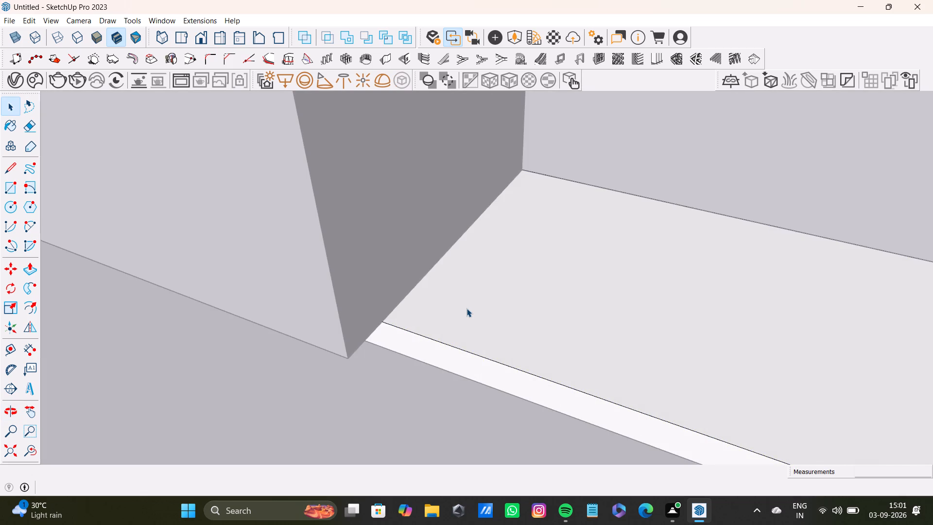
pyautogui.click(466, 309)
pyautogui.press('l')
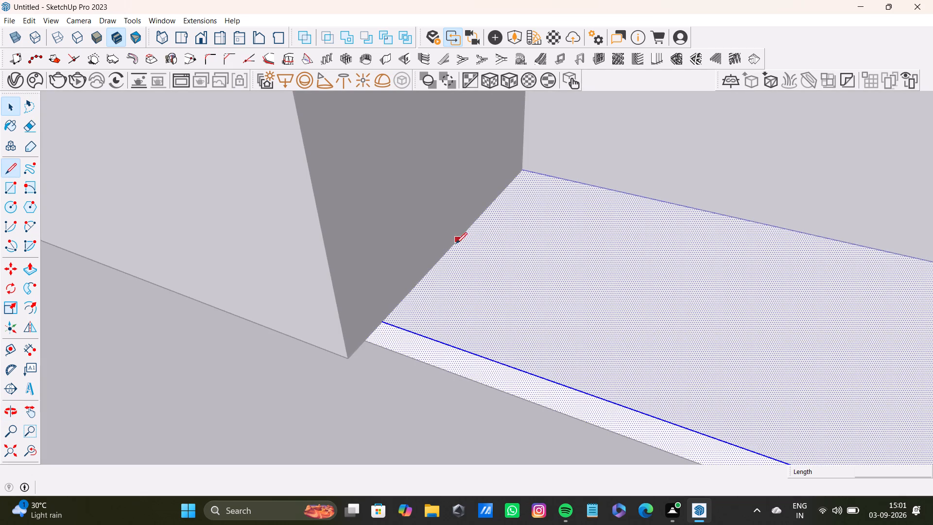
pyautogui.click(530, 173)
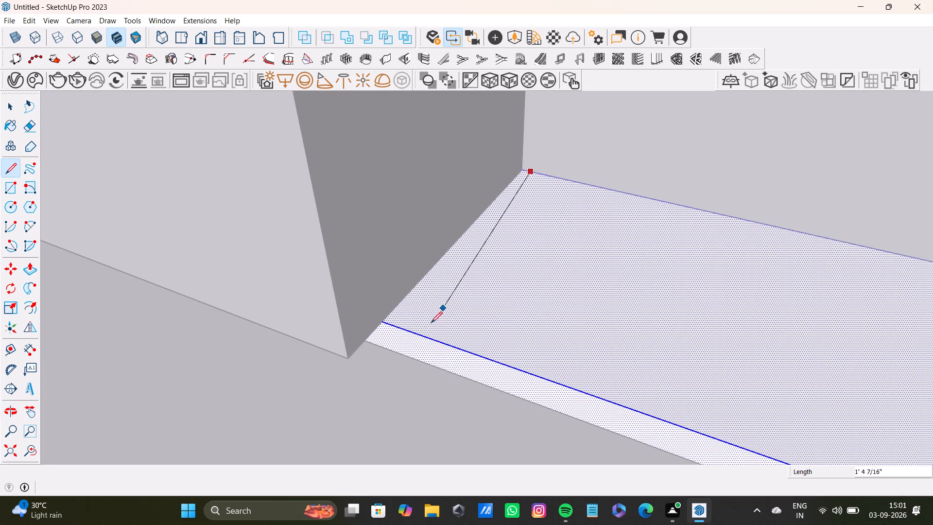
pyautogui.click(393, 324)
pyautogui.press('space')
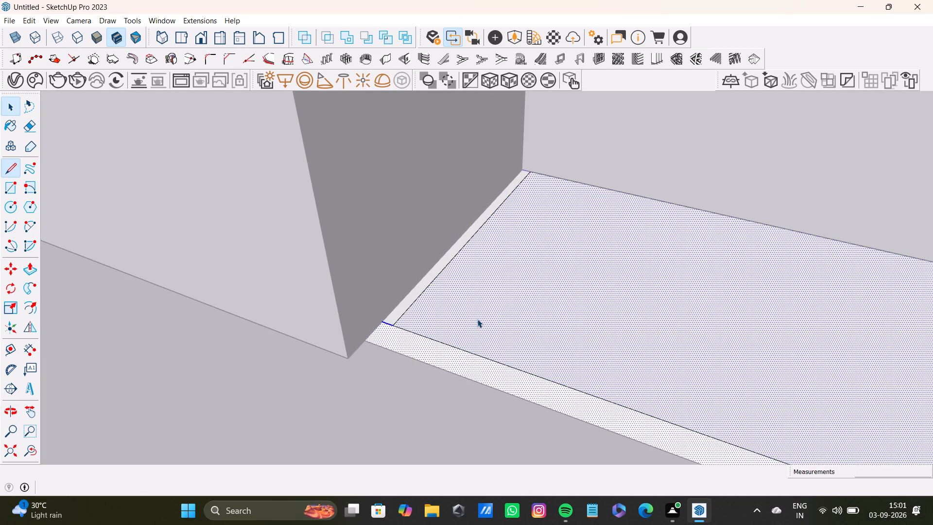
pyautogui.click(477, 319)
pyautogui.press('Delete')
pyautogui.moveTo(465, 324); pyautogui.dragTo(482, 321)
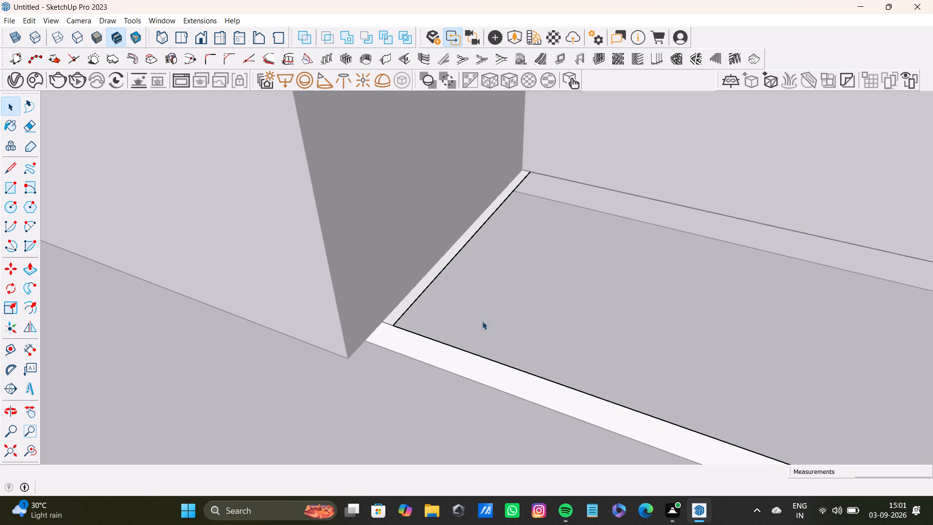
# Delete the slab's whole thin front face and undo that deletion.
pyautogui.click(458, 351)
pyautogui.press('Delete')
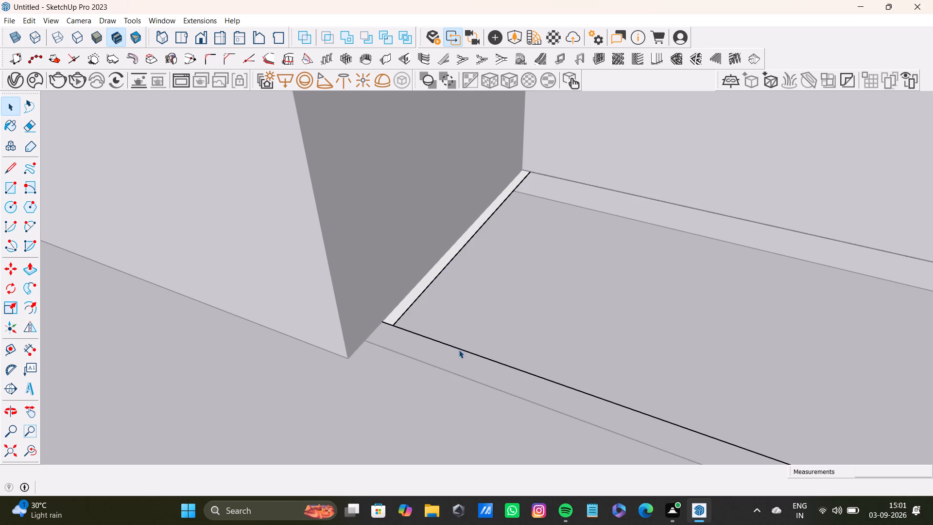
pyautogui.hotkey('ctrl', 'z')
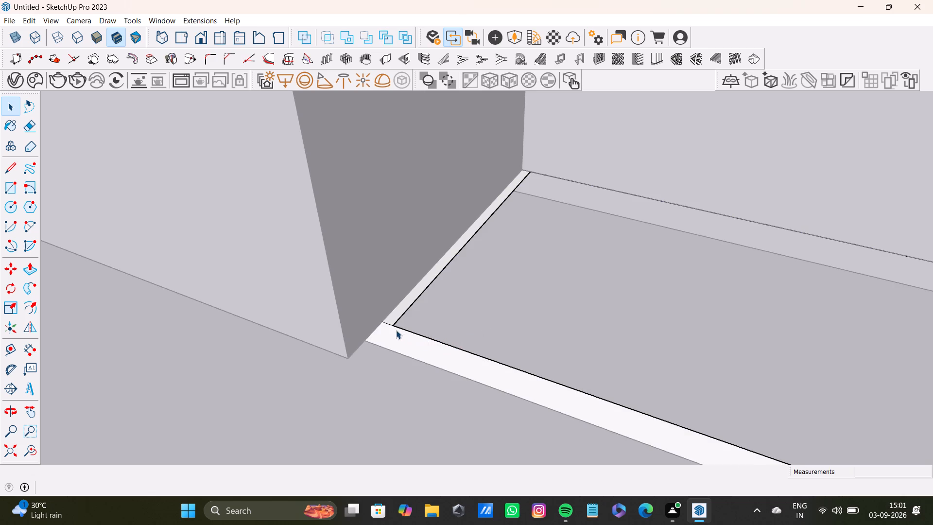
# Split the slab's thin front face with a short line down from the cut corner and delete the part beyond it.
pyautogui.press('l')
pyautogui.scroll(7, 397, 332)
pyautogui.click(390, 318)
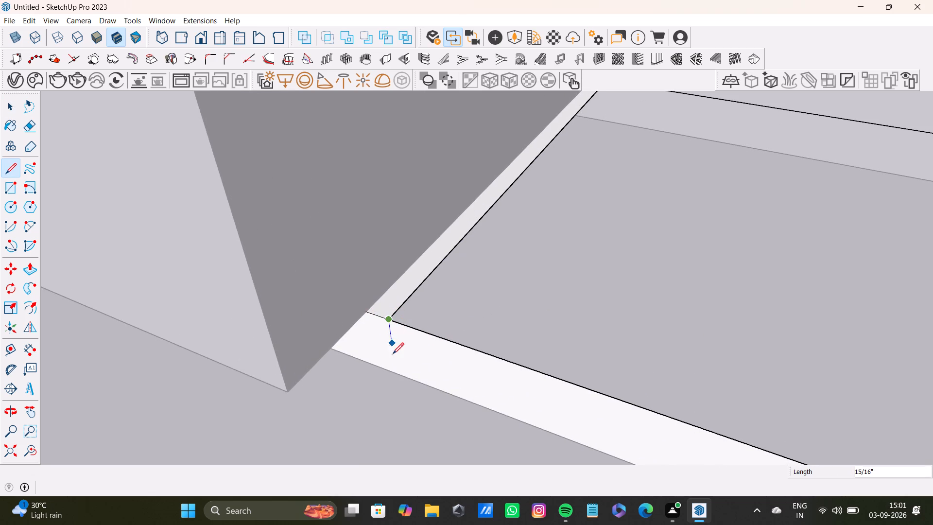
pyautogui.click(397, 373)
pyautogui.press('space')
pyautogui.click(433, 363)
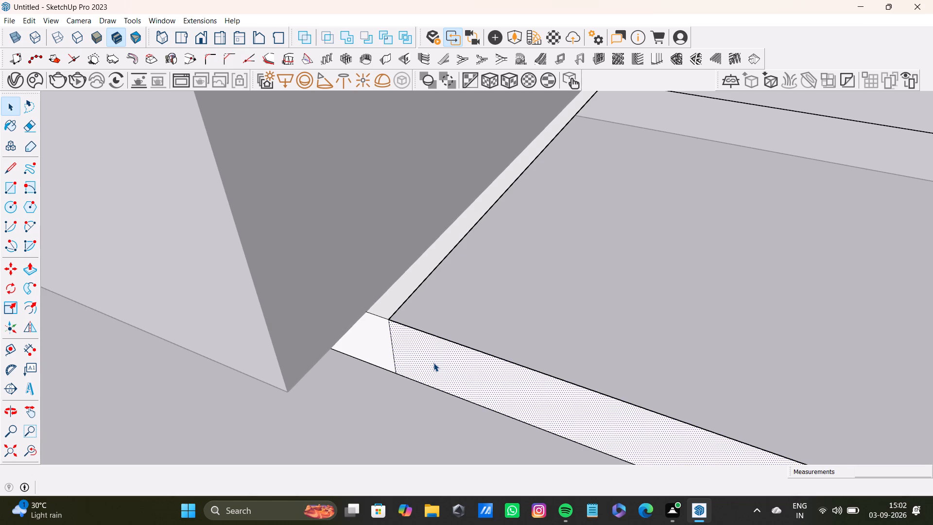
pyautogui.press('Delete')
# Delete the leftover slab edges beyond the cut, along the open front and along the side wall.
pyautogui.click(489, 353)
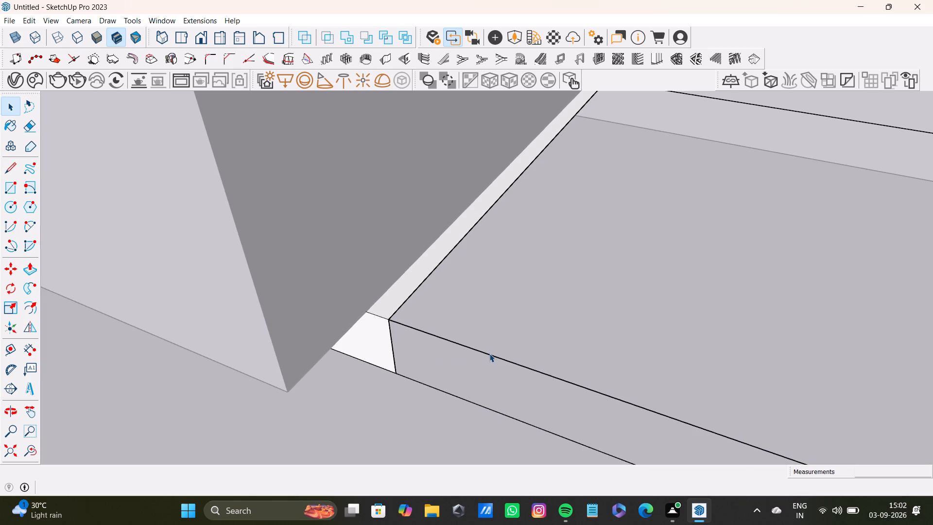
pyautogui.press('Delete')
pyautogui.click(475, 406)
pyautogui.press('Delete')
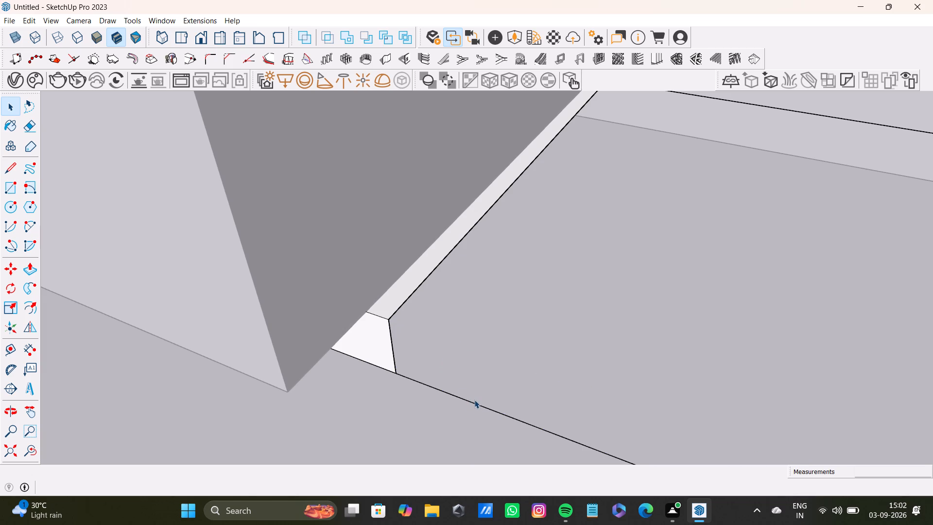
pyautogui.click(474, 401)
pyautogui.click(474, 403)
pyautogui.press('Delete')
pyautogui.scroll(-6, 454, 348)
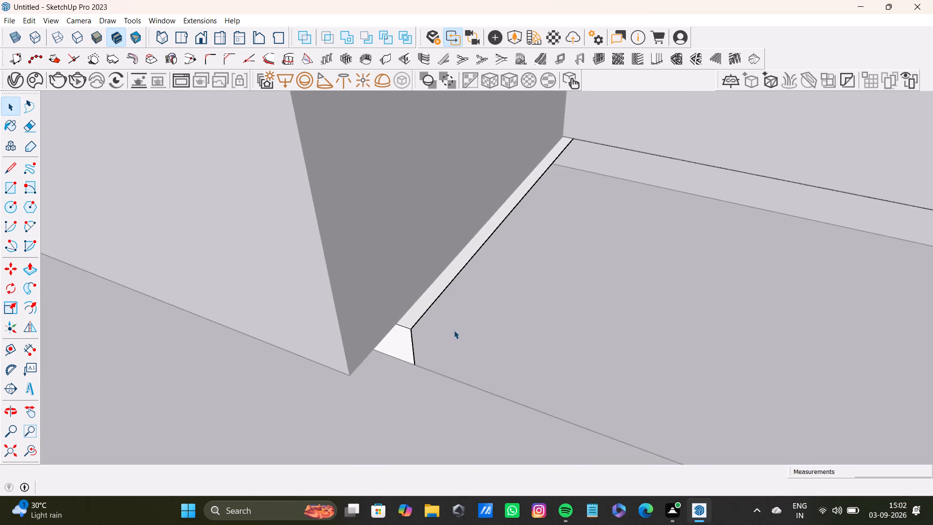
pyautogui.scroll(-2, 454, 330)
pyautogui.keyDown('shift'); pyautogui.moveTo(524, 283); pyautogui.dragTo(303, 315, button='middle'); pyautogui.keyUp('shift')
pyautogui.moveTo(357, 337); pyautogui.dragTo(408, 333, button='middle')
pyautogui.scroll(3, 426, 270)
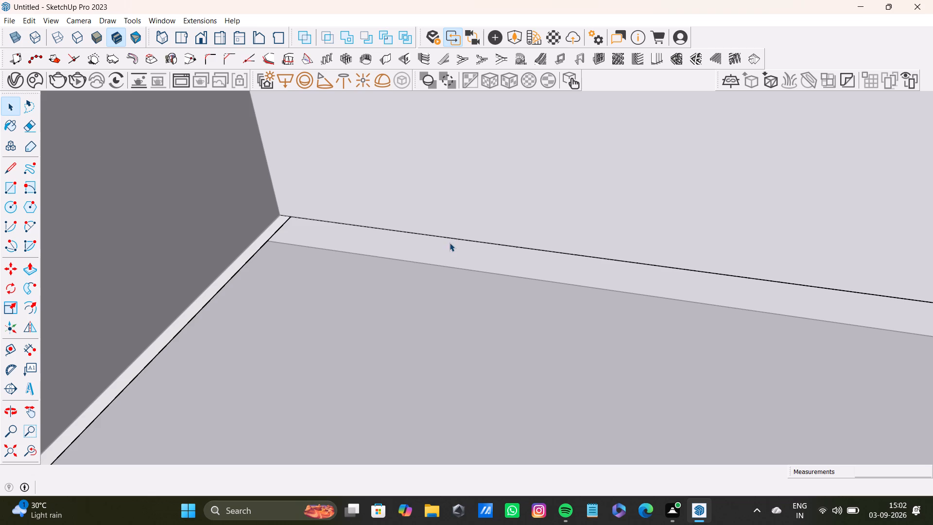
pyautogui.click(454, 237)
pyautogui.press('Delete')
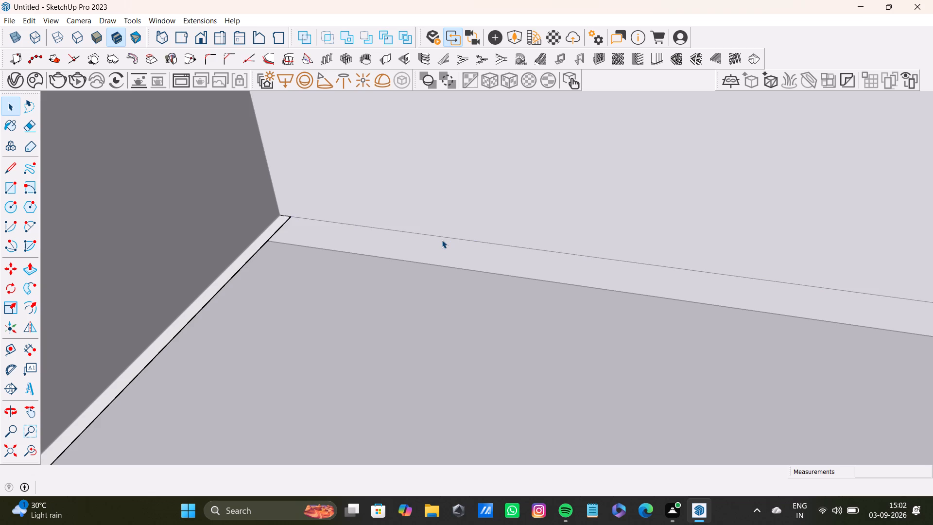
# Draw a rectangle about 1 15/16" high across the slab's cut end to close it, and leave the group.
pyautogui.scroll(-7, 165, 327)
pyautogui.keyDown('shift'); pyautogui.moveTo(186, 336); pyautogui.dragTo(252, 295, button='middle'); pyautogui.keyUp('shift')
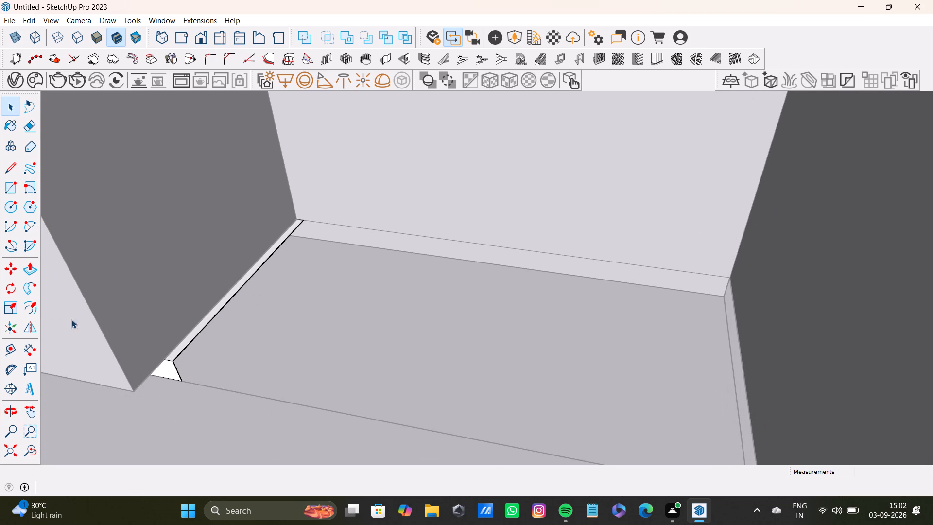
pyautogui.click(8, 192)
pyautogui.scroll(7, 176, 365)
pyautogui.moveTo(204, 361); pyautogui.dragTo(143, 378, button='middle')
pyautogui.scroll(7, 170, 329)
pyautogui.click(150, 295)
pyautogui.scroll(-4, 220, 297)
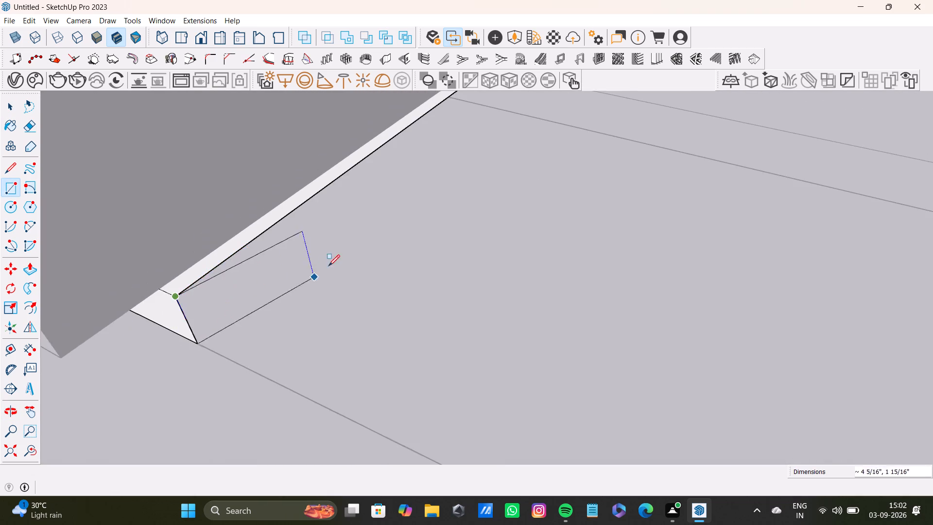
pyautogui.moveTo(328, 266); pyautogui.dragTo(172, 368, button='middle')
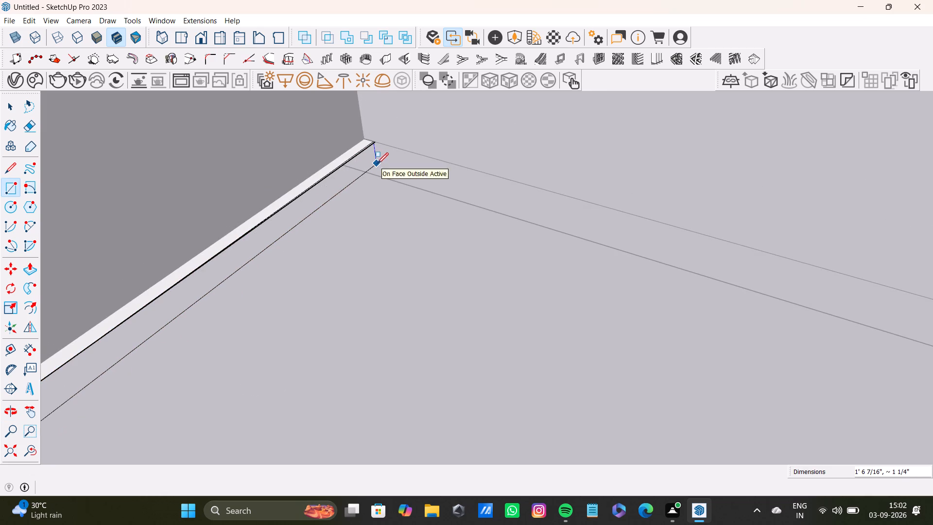
pyautogui.scroll(-2, 353, 195)
pyautogui.keyDown('shift'); pyautogui.moveTo(363, 192); pyautogui.dragTo(380, 200, button='middle'); pyautogui.keyUp('shift')
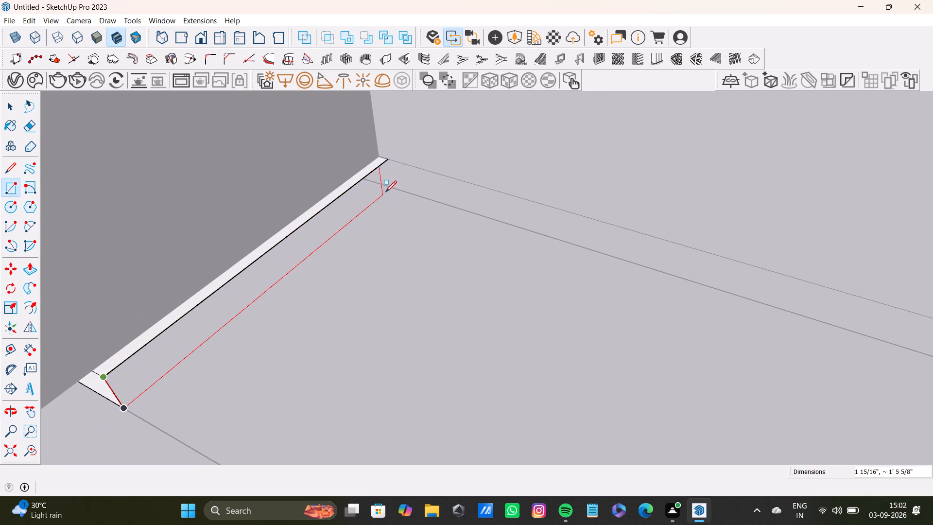
pyautogui.click(392, 186)
pyautogui.scroll(-9, 330, 216)
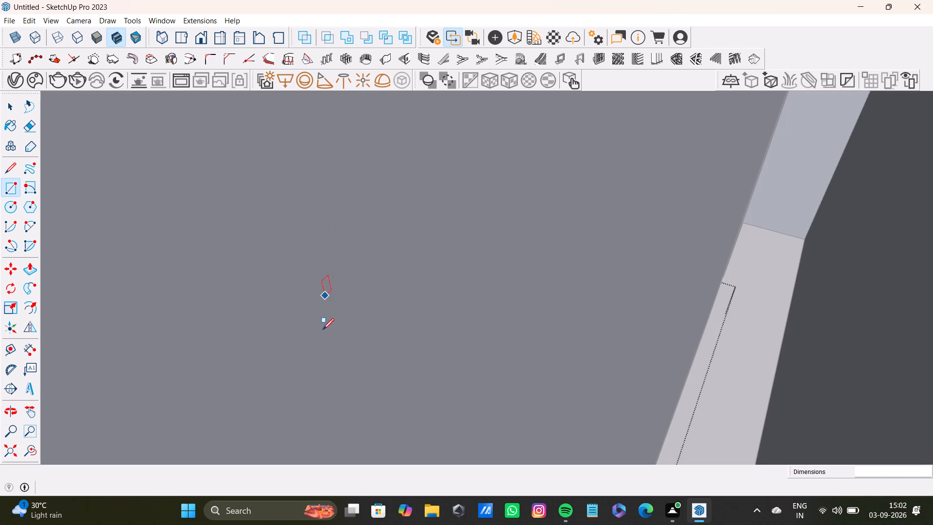
pyautogui.click(37, 450)
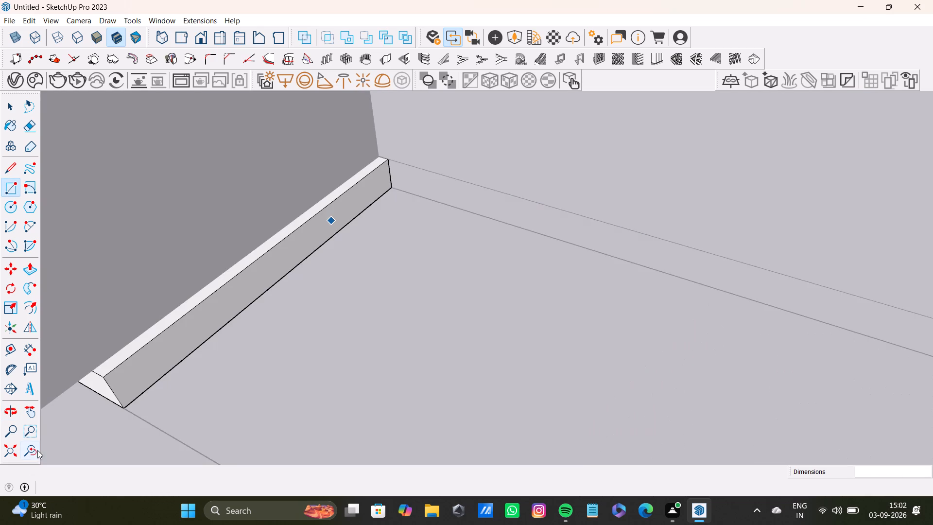
pyautogui.click(14, 452)
pyautogui.press('space')
pyautogui.click(389, 339)
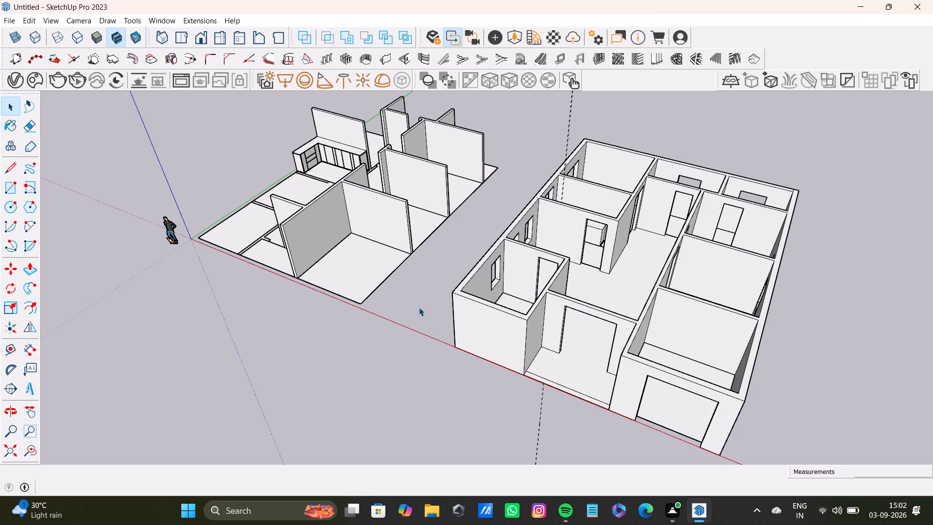
# Reopen the slab group and select the bottom face remaining between its cut end and the end wall.
pyautogui.press('space')
pyautogui.scroll(-7, 483, 159)
pyautogui.scroll(-3, 477, 206)
pyautogui.keyDown('shift'); pyautogui.moveTo(483, 188); pyautogui.dragTo(427, 266, button='middle'); pyautogui.keyUp('shift')
pyautogui.scroll(10, 499, 276)
pyautogui.moveTo(514, 299); pyautogui.dragTo(531, 390, button='middle')
pyautogui.scroll(-1, 557, 388)
pyautogui.scroll(12, 559, 388)
pyautogui.click(564, 398)
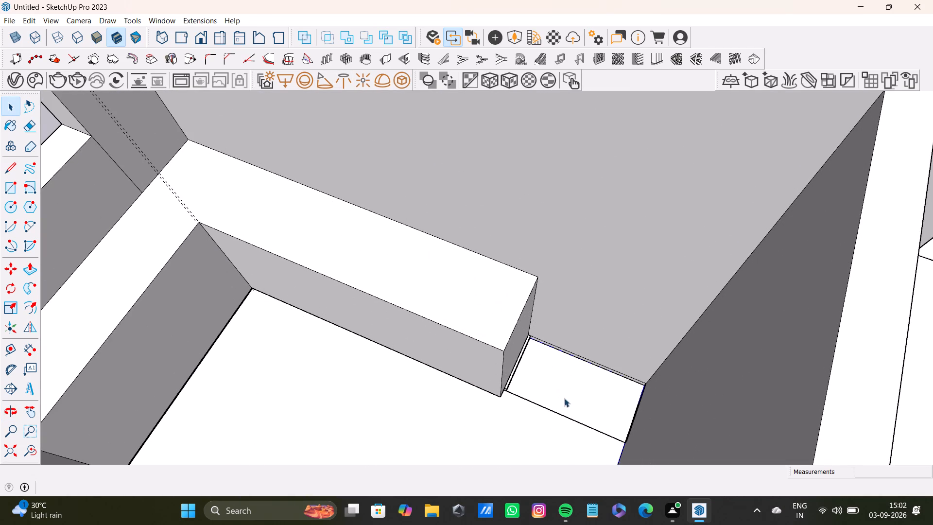
pyautogui.scroll(10, 566, 384)
pyautogui.moveTo(565, 382); pyautogui.dragTo(582, 252, button='middle')
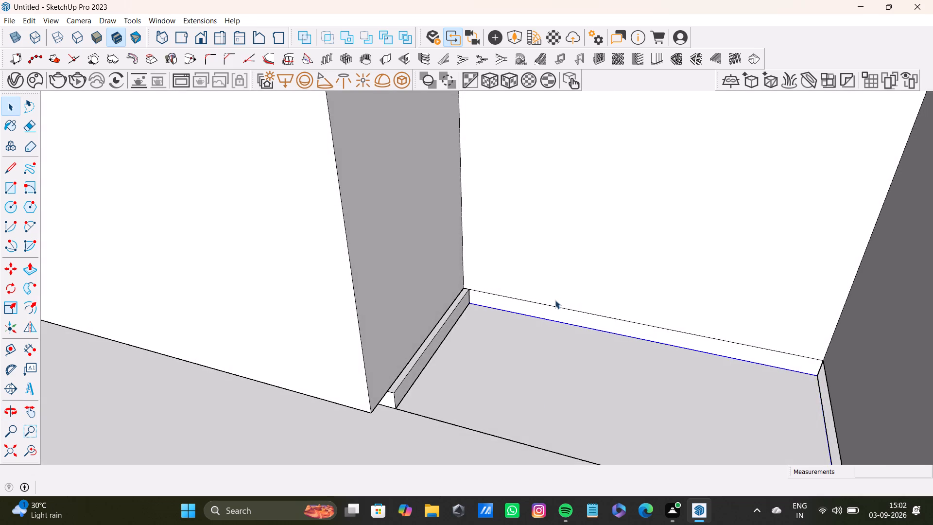
pyautogui.scroll(-3, 536, 400)
pyautogui.keyDown('shift'); pyautogui.moveTo(537, 395); pyautogui.dragTo(533, 304, button='middle'); pyautogui.keyUp('shift')
pyautogui.scroll(7, 533, 328)
pyautogui.click(619, 362)
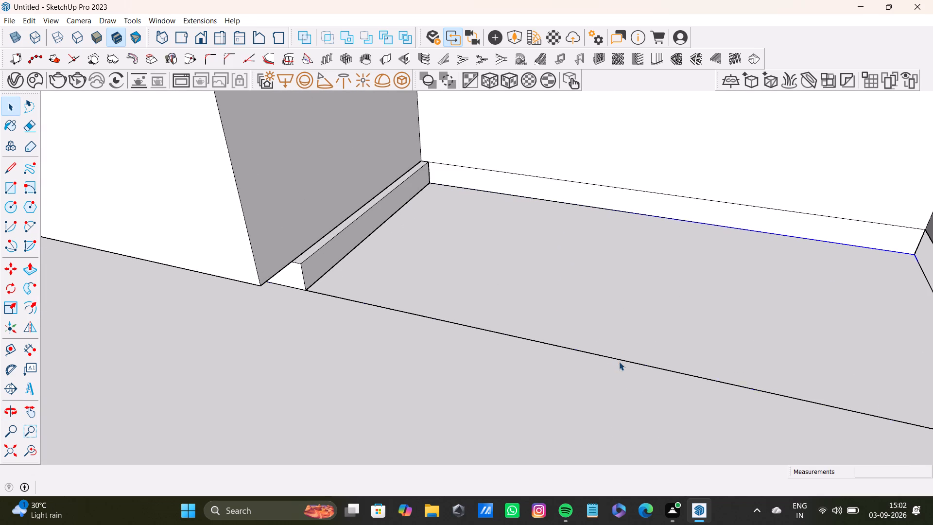
pyautogui.tripleClick(621, 360)
pyautogui.click(621, 360)
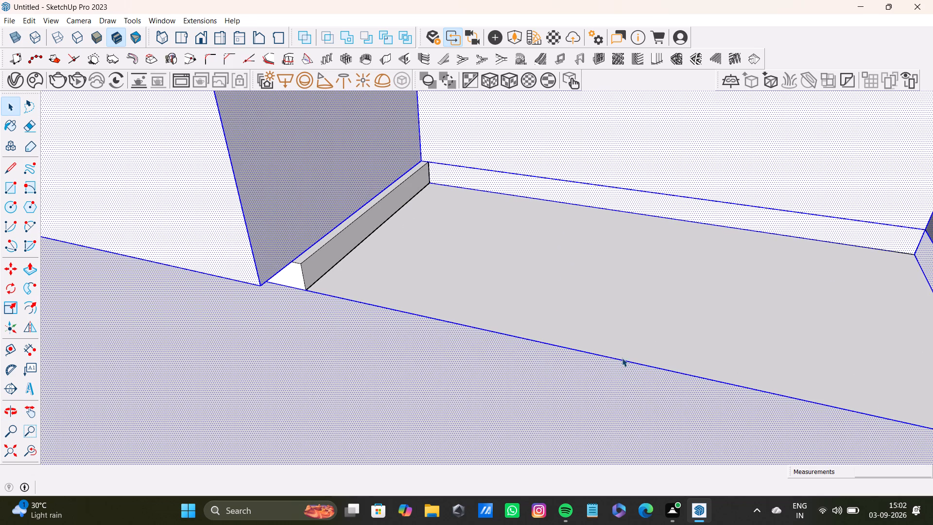
pyautogui.click(622, 358)
pyautogui.tripleClick(615, 340)
pyautogui.click(616, 357)
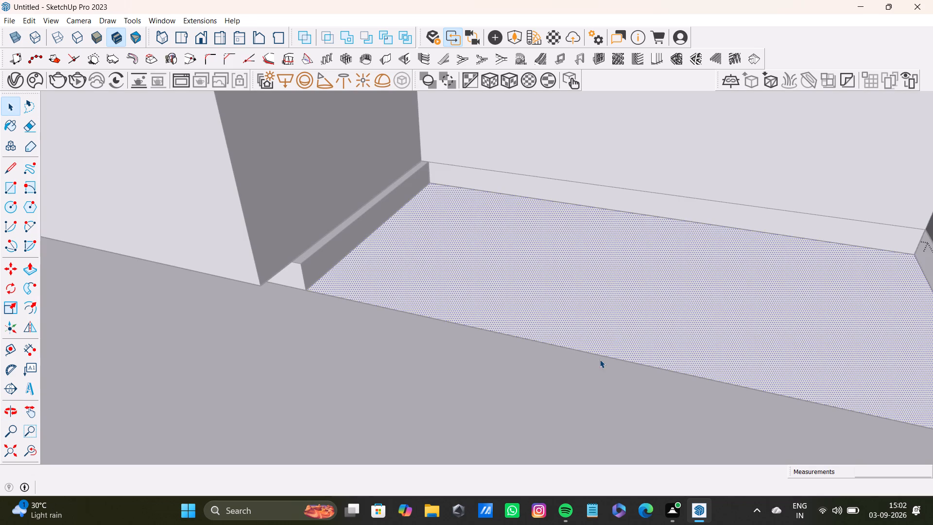
pyautogui.scroll(-1, 600, 359)
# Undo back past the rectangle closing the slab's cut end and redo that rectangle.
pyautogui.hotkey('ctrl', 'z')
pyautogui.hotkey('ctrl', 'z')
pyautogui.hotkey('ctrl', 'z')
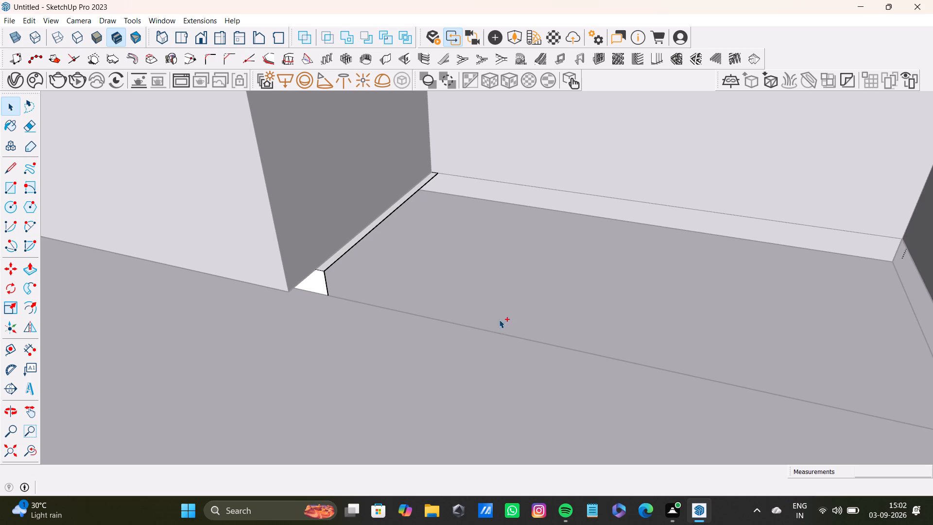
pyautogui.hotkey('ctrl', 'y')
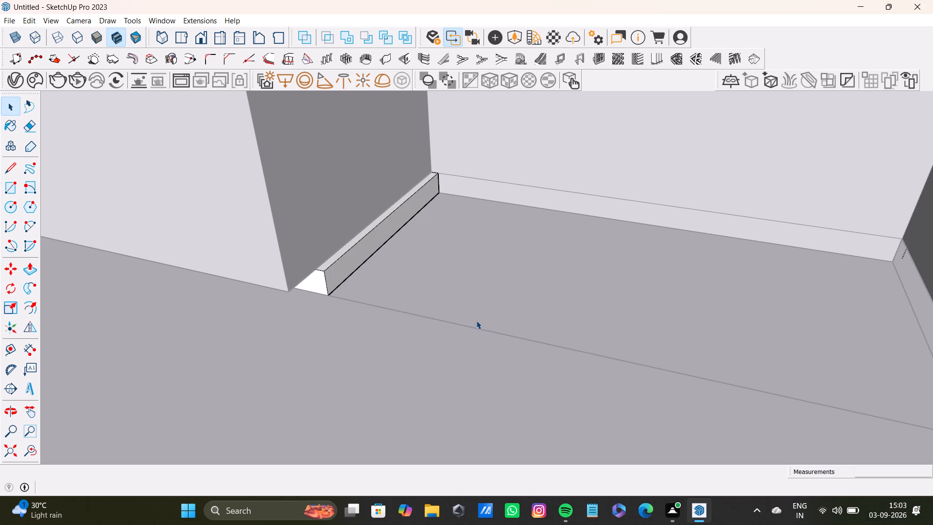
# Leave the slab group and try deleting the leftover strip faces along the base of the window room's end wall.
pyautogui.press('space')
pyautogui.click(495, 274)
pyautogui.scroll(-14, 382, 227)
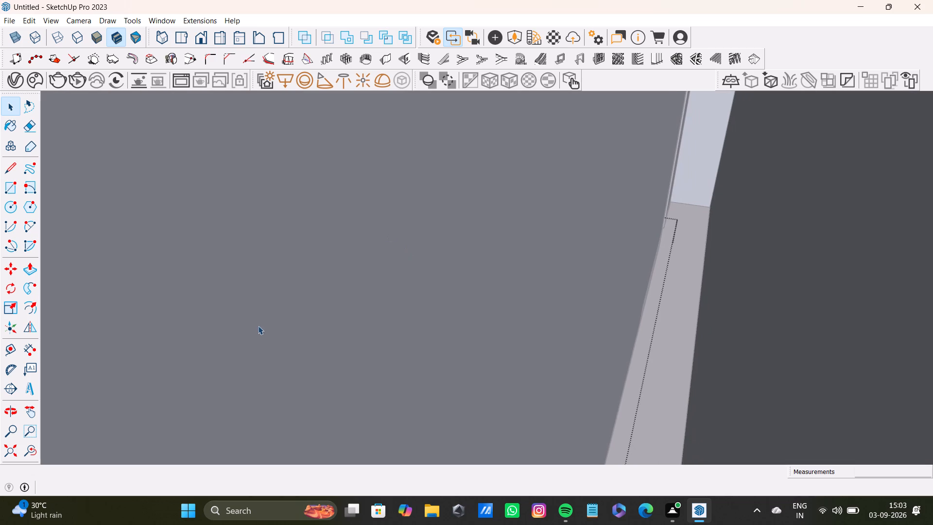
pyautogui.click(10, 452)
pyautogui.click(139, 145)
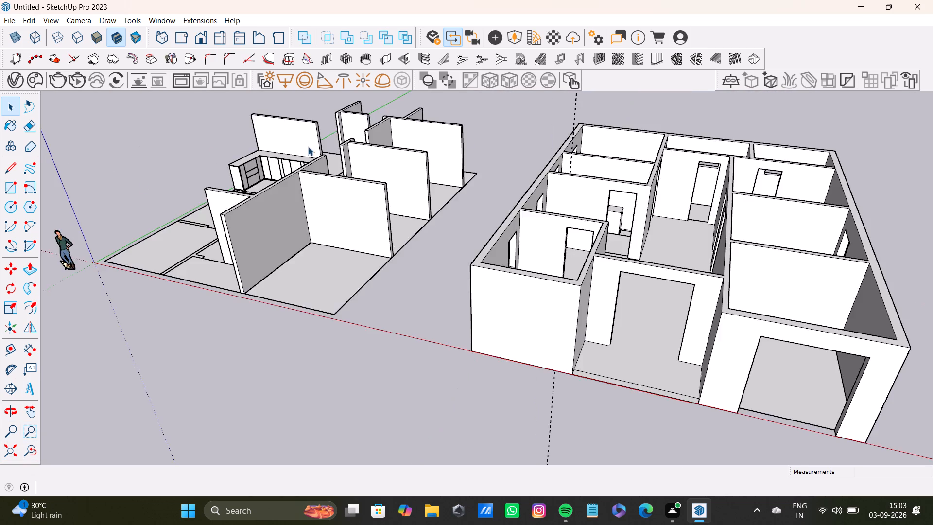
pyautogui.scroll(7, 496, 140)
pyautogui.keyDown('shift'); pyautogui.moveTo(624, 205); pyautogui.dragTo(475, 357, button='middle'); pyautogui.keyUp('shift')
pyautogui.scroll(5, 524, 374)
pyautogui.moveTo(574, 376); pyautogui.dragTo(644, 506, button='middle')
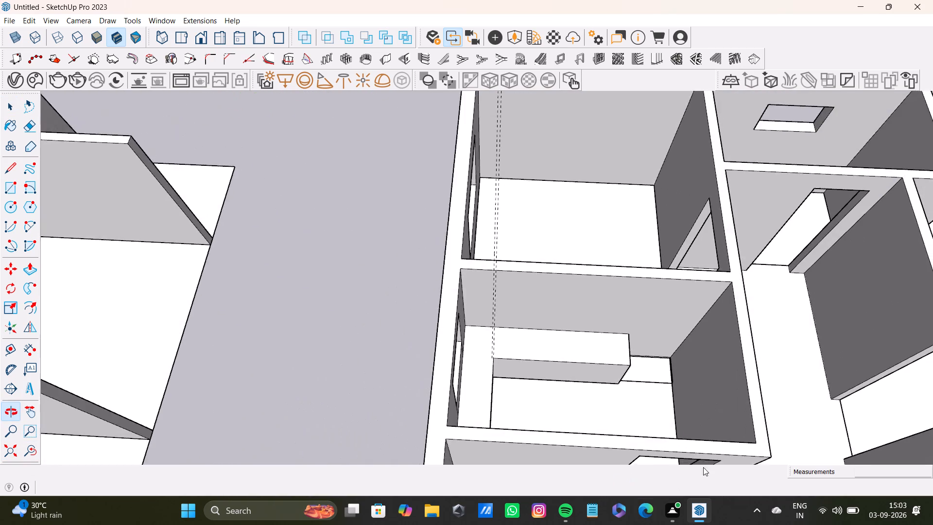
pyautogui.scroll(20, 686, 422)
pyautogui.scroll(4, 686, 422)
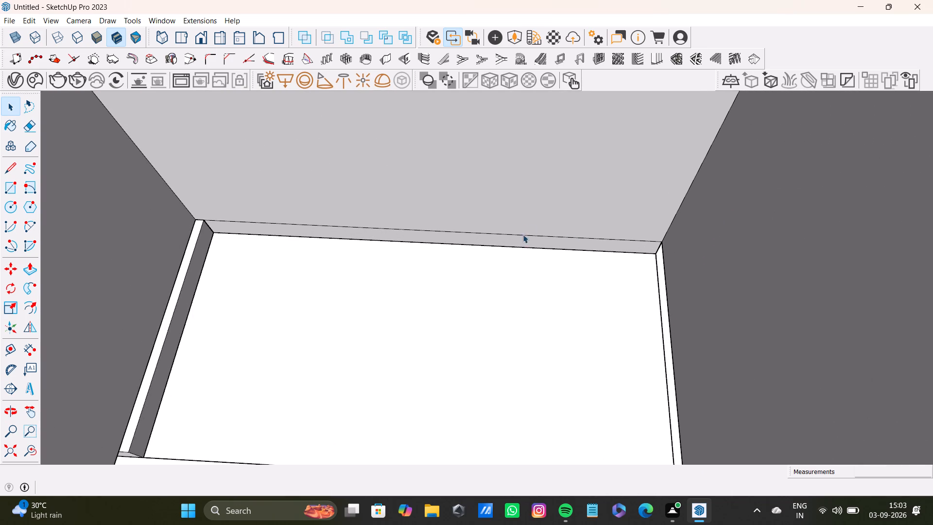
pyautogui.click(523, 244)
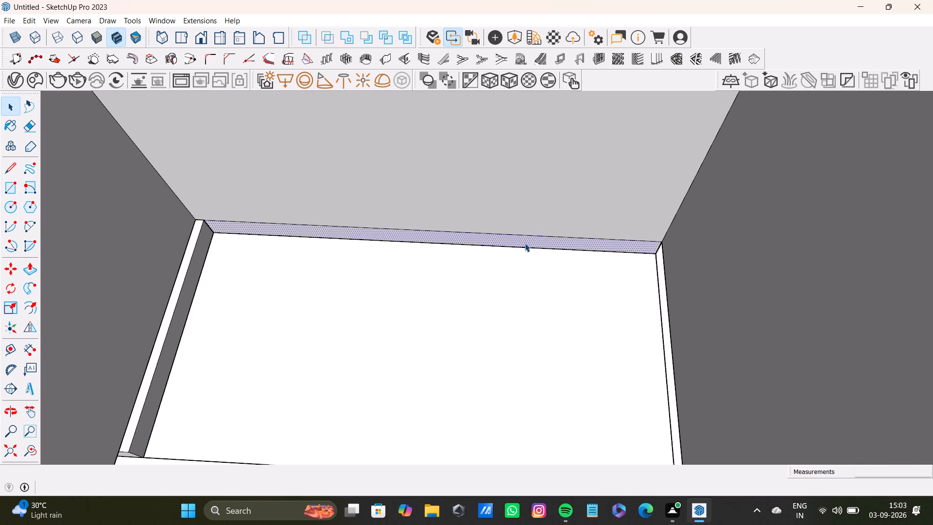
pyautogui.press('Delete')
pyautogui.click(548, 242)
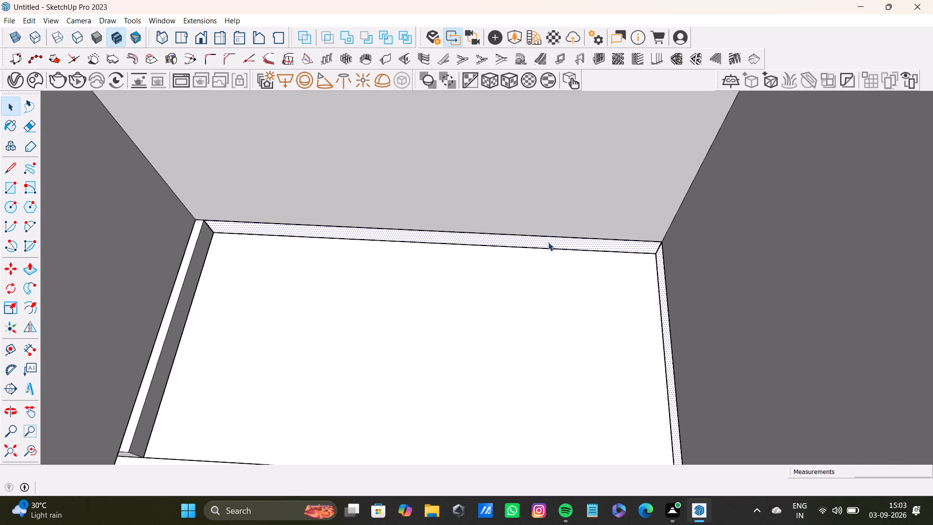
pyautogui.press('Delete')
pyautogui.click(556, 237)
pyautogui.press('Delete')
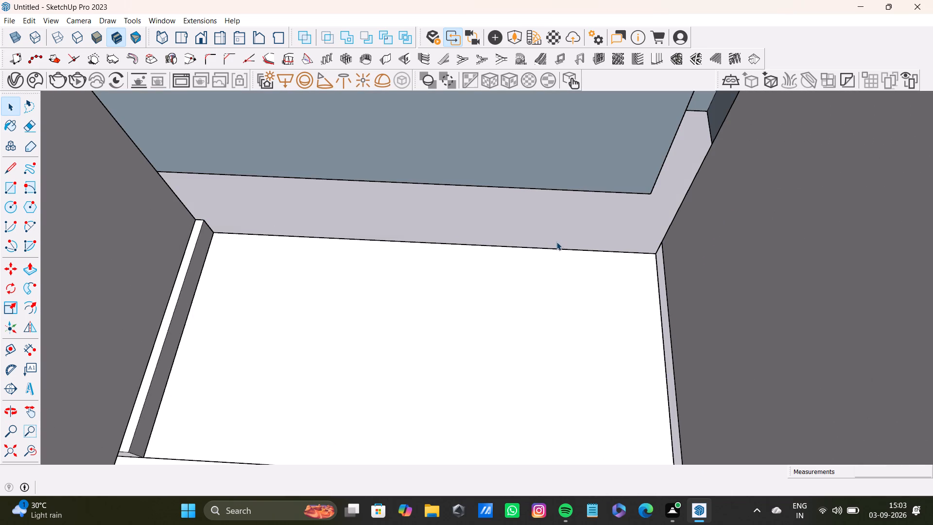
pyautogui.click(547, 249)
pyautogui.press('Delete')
# Undo the strip deletions and keep undoing back through the slab trimming to before the counter block was raised.
pyautogui.hotkey('ctrl', 'z')
pyautogui.hotkey('ctrl', 'z')
pyautogui.hotkey('ctrl', 'z')
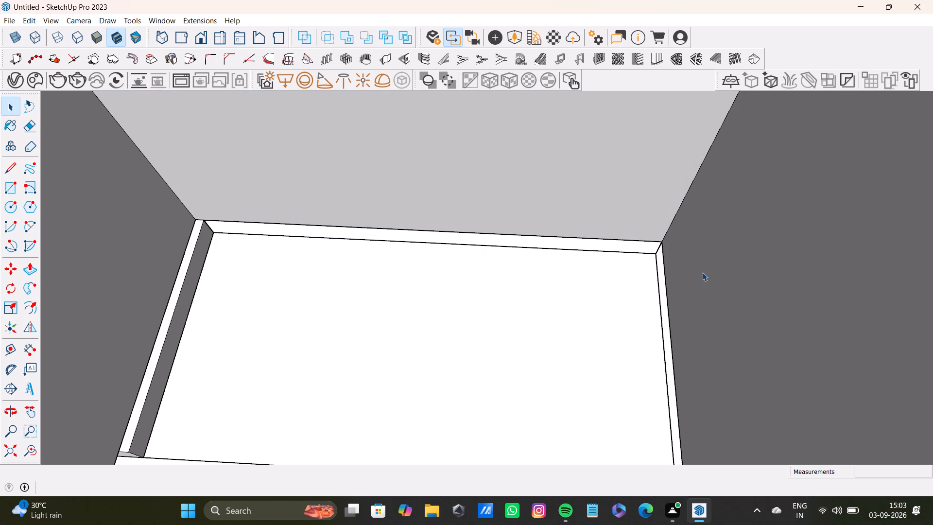
pyautogui.click(669, 336)
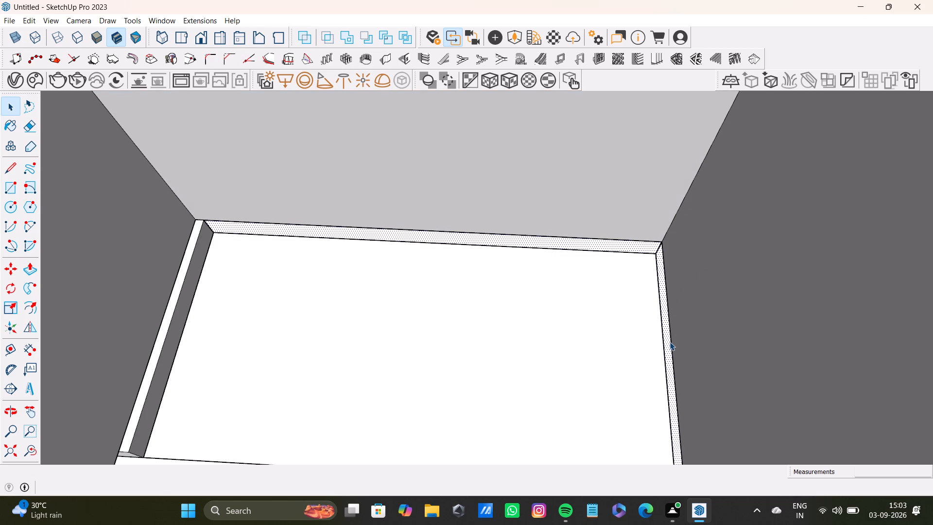
pyautogui.scroll(-14, 525, 310)
pyautogui.hotkey('ctrl', 'z')
pyautogui.hotkey('ctrl', 'z')
pyautogui.hotkey('ctrl', 'z')
pyautogui.hotkey('ctrl', 'z')
pyautogui.hotkey('ctrl', 'z')
pyautogui.hotkey('ctrl', 'z')
pyautogui.hotkey('ctrl', 'z')
pyautogui.hotkey('ctrl', 'z')
pyautogui.hotkey('ctrl', 'z')
pyautogui.hotkey('ctrl', 'z')
pyautogui.hotkey('ctrl', 'z')
pyautogui.hotkey('ctrl', 'z')
pyautogui.hotkey('ctrl', 'z')
pyautogui.hotkey('ctrl', 'z')
pyautogui.hotkey('ctrl', 'z')
pyautogui.hotkey('ctrl', 'z')
pyautogui.hotkey('ctrl', 'z')
pyautogui.hotkey('ctrl', 'z')
pyautogui.hotkey('ctrl', 'z')
pyautogui.hotkey('ctrl', 'z')
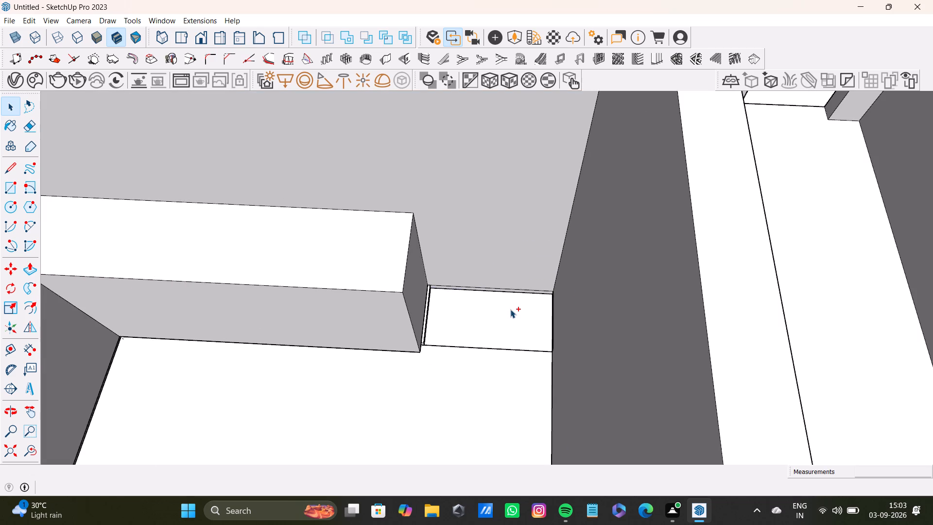
# Select the thin end face of the L-shaped slab's leg that runs along the back wall.
pyautogui.scroll(-5, 510, 309)
pyautogui.keyDown('shift'); pyautogui.moveTo(509, 309); pyautogui.dragTo(509, 306, button='middle'); pyautogui.keyUp('shift')
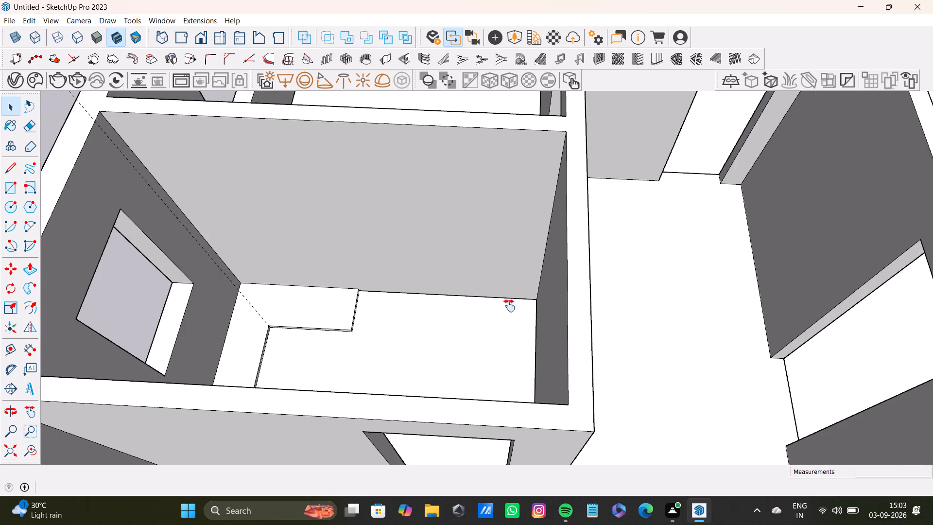
pyautogui.keyDown('shift'); pyautogui.moveTo(509, 306); pyautogui.dragTo(547, 281, button='middle'); pyautogui.keyUp('shift')
pyautogui.scroll(6, 521, 287)
pyautogui.moveTo(500, 288); pyautogui.dragTo(386, 348, button='middle')
pyautogui.scroll(8, 356, 282)
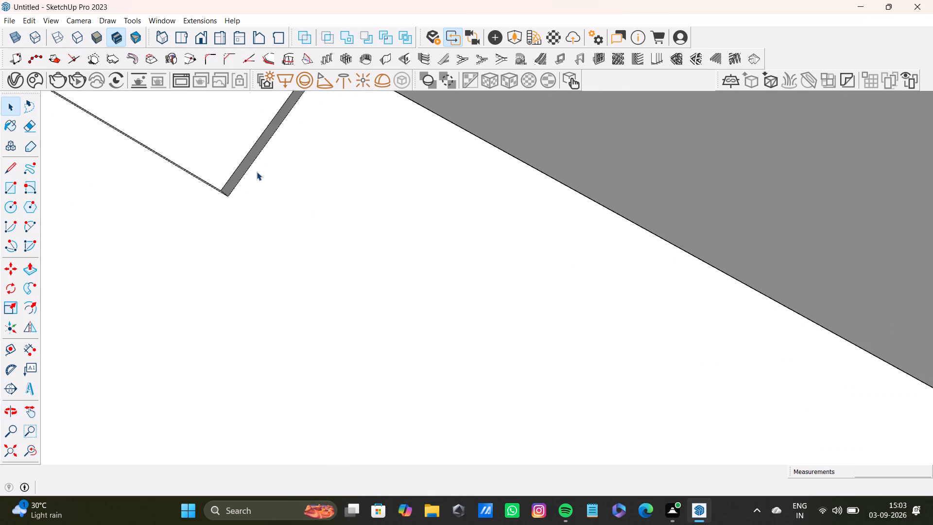
pyautogui.click(246, 163)
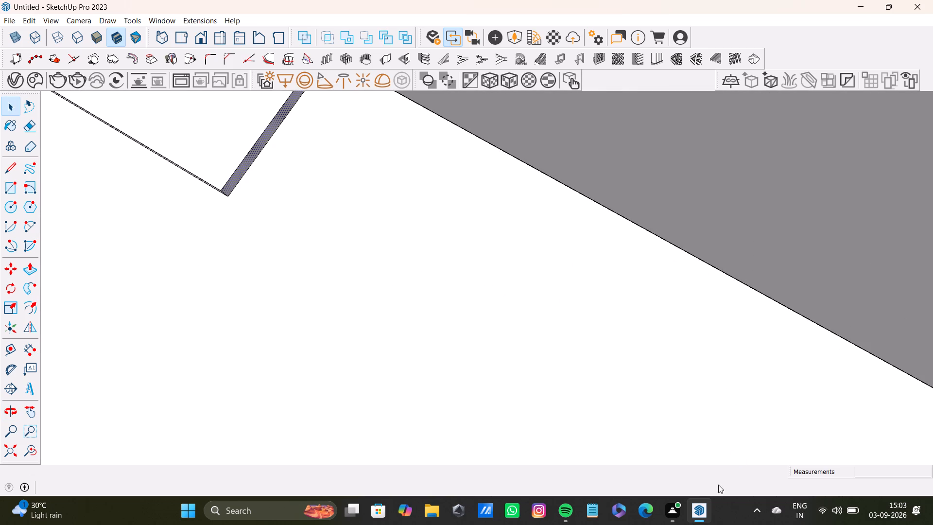
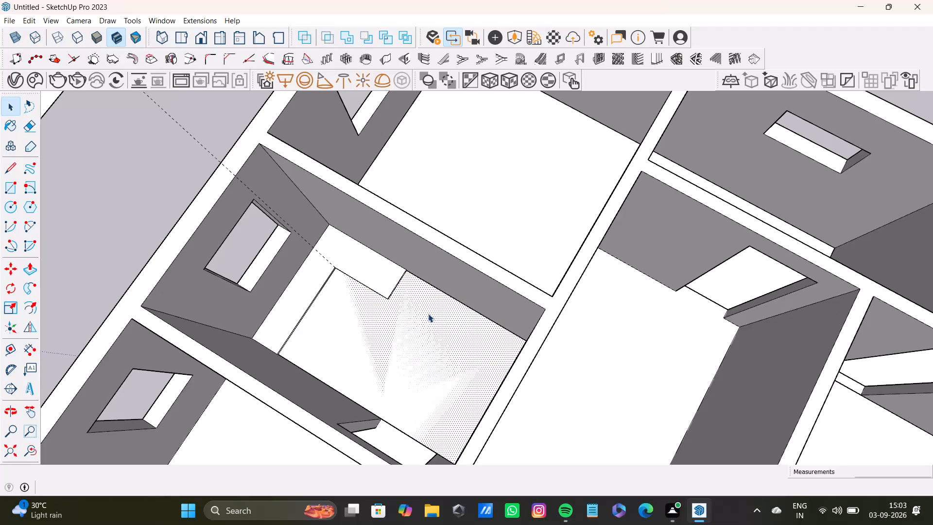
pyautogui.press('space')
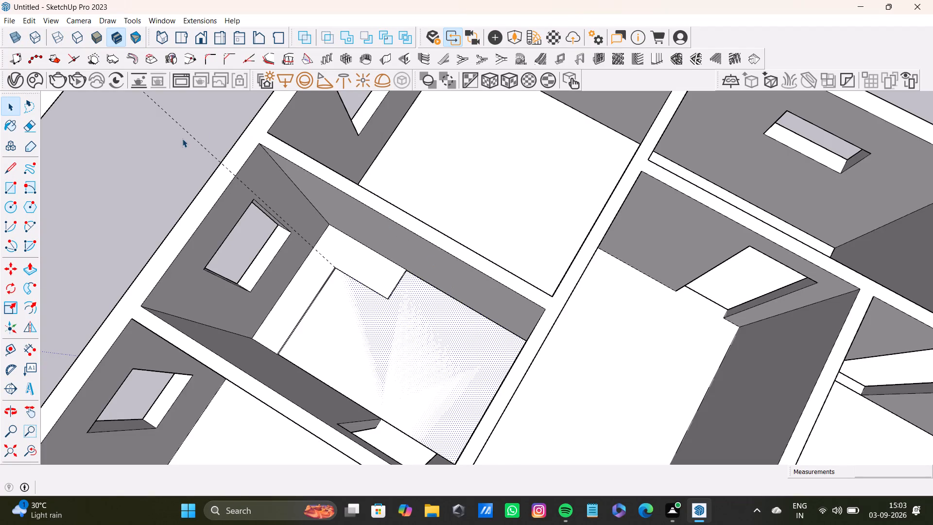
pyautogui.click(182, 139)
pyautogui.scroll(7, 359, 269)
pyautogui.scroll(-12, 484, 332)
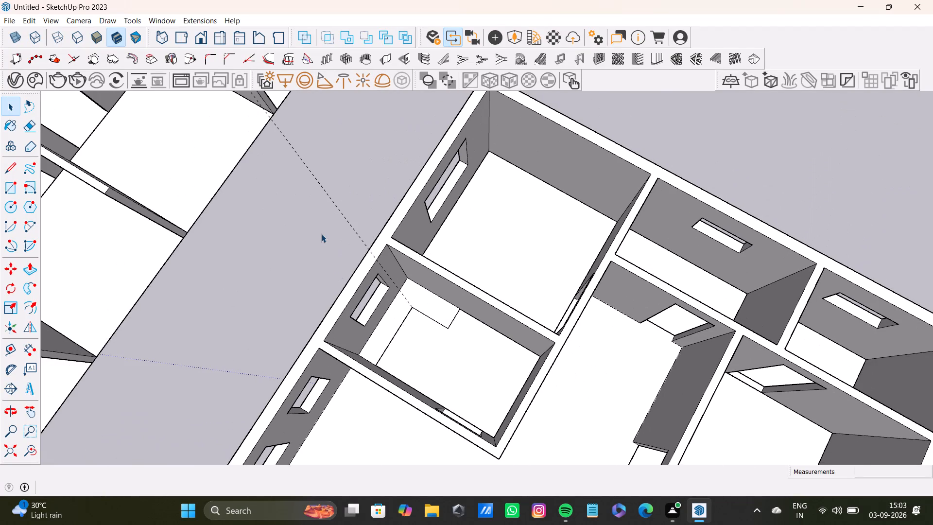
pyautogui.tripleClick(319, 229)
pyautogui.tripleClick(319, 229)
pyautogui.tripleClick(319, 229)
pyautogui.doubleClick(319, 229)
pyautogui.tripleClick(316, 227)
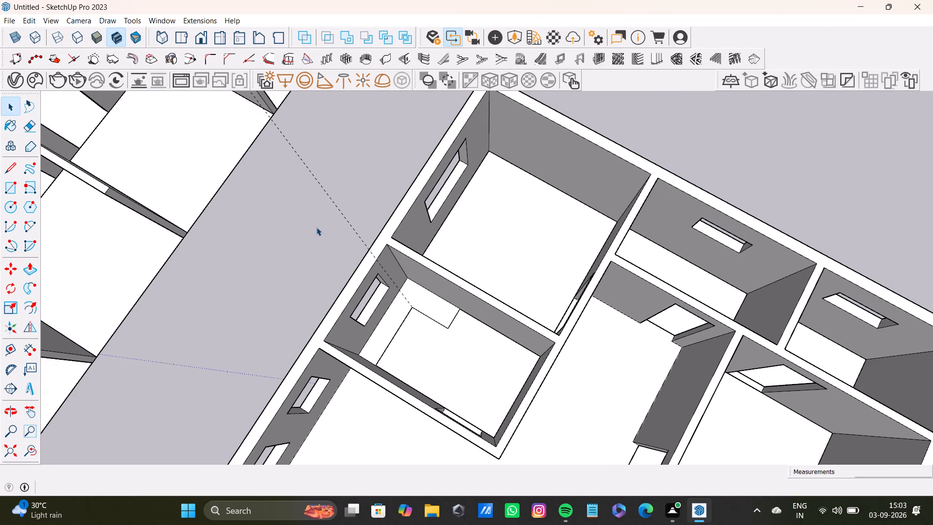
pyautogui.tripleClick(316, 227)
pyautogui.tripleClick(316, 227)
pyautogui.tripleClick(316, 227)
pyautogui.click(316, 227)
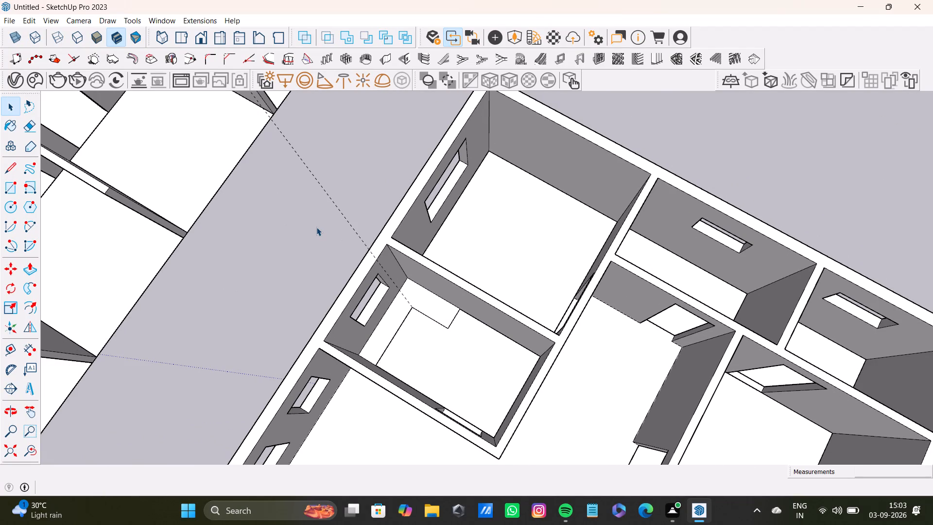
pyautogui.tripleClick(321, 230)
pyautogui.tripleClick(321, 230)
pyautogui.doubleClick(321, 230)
# Push/Pull the end face of the slab's back-wall leg toward the wall opposite the window in successive pulls, the last about 2' 9 13/16".
pyautogui.scroll(7, 519, 318)
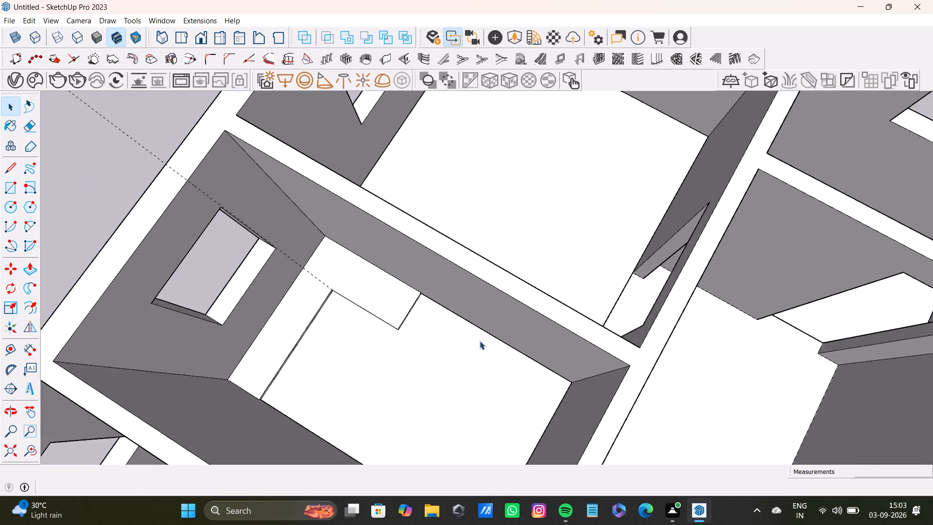
pyautogui.scroll(1, 480, 341)
pyautogui.moveTo(464, 334); pyautogui.dragTo(394, 277, button='middle')
pyautogui.scroll(9, 397, 289)
pyautogui.moveTo(397, 308); pyautogui.dragTo(374, 293, button='middle')
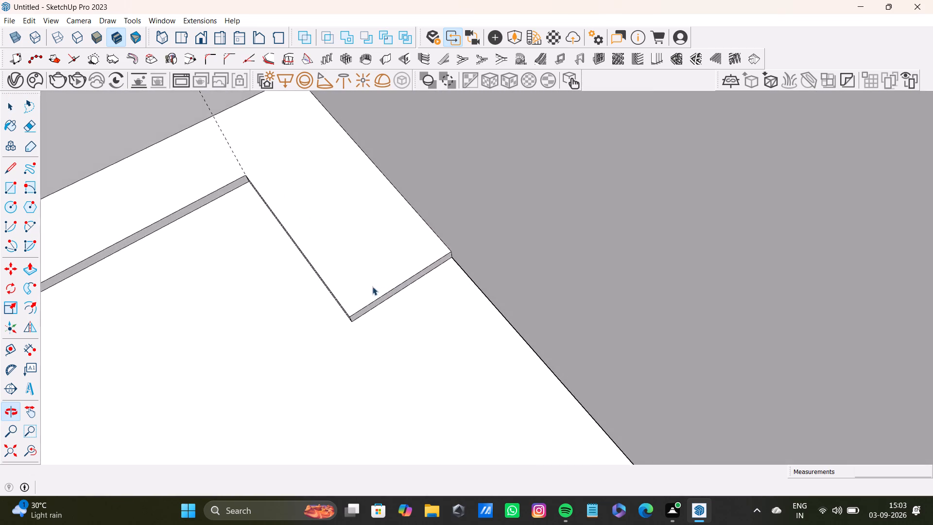
pyautogui.scroll(8, 378, 285)
pyautogui.click(388, 297)
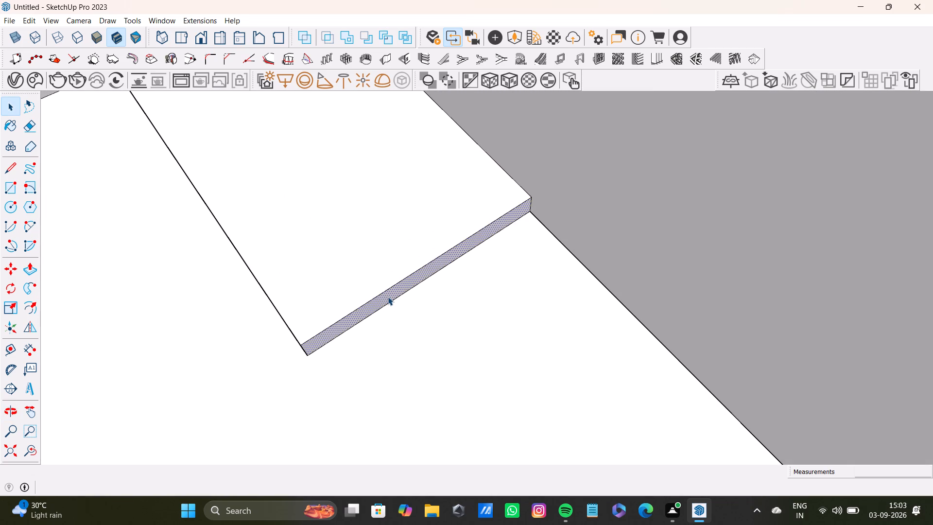
pyautogui.press('p')
pyautogui.moveTo(388, 297); pyautogui.dragTo(545, 395)
pyautogui.scroll(-17, 545, 395)
pyautogui.keyDown('shift'); pyautogui.moveTo(544, 403); pyautogui.dragTo(526, 296, button='middle'); pyautogui.keyUp('shift')
pyautogui.scroll(4, 525, 315)
pyautogui.moveTo(515, 294); pyautogui.dragTo(578, 366)
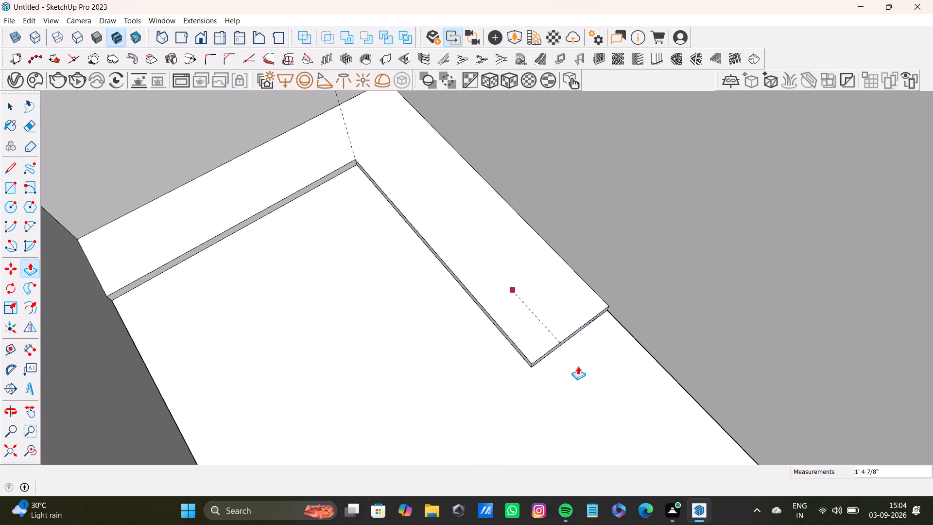
pyautogui.moveTo(578, 366); pyautogui.dragTo(622, 418)
# Push/Pull the leg's end face about 8 5/8" further along the back wall toward the wall opposite the window.
pyautogui.scroll(-5, 625, 426)
pyautogui.keyDown('shift'); pyautogui.moveTo(623, 399); pyautogui.dragTo(563, 263, button='middle'); pyautogui.keyUp('shift')
pyautogui.moveTo(562, 262); pyautogui.dragTo(653, 332, button='middle')
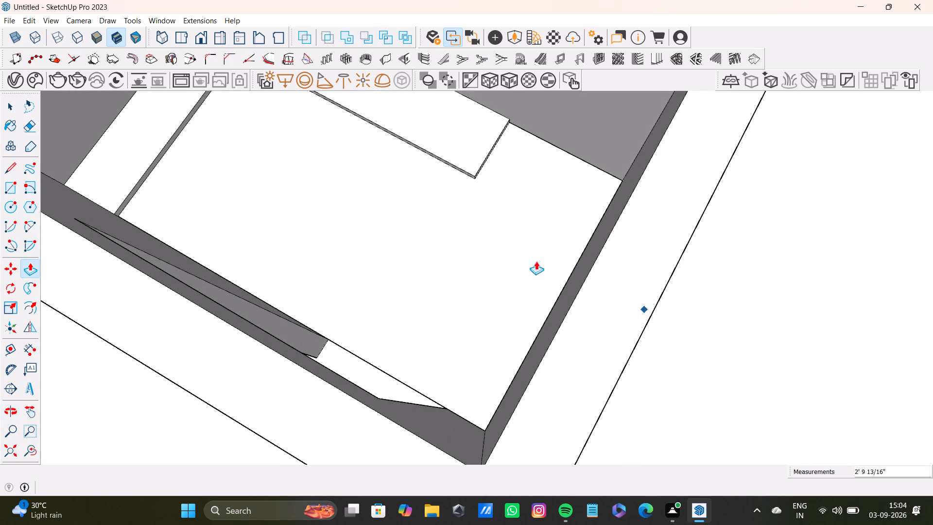
pyautogui.scroll(1, 509, 228)
pyautogui.keyDown('shift'); pyautogui.moveTo(523, 206); pyautogui.dragTo(596, 335, button='middle'); pyautogui.keyUp('shift')
pyautogui.scroll(3, 571, 291)
pyautogui.moveTo(563, 273); pyautogui.dragTo(498, 263, button='middle')
pyautogui.scroll(4, 540, 289)
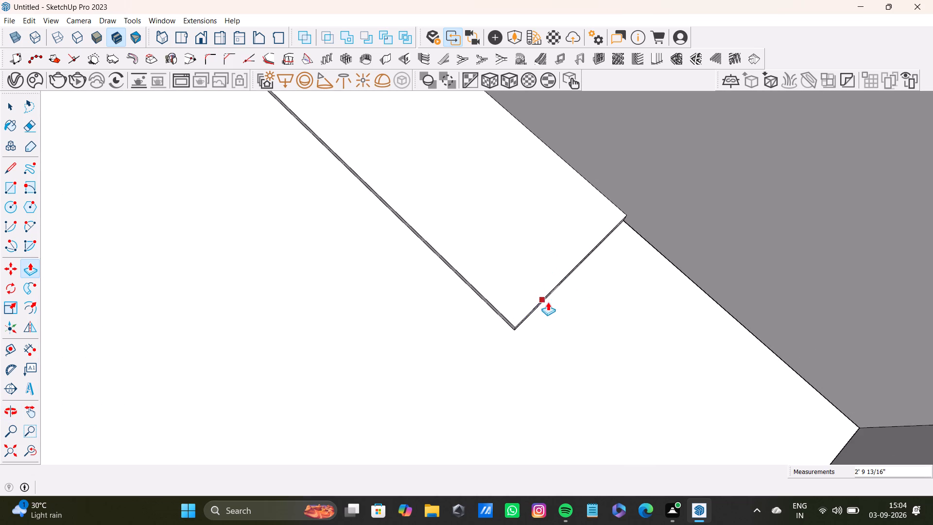
pyautogui.moveTo(548, 302); pyautogui.dragTo(512, 245, button='middle')
pyautogui.scroll(4, 541, 332)
pyautogui.moveTo(516, 310); pyautogui.dragTo(621, 357)
pyautogui.scroll(-5, 583, 338)
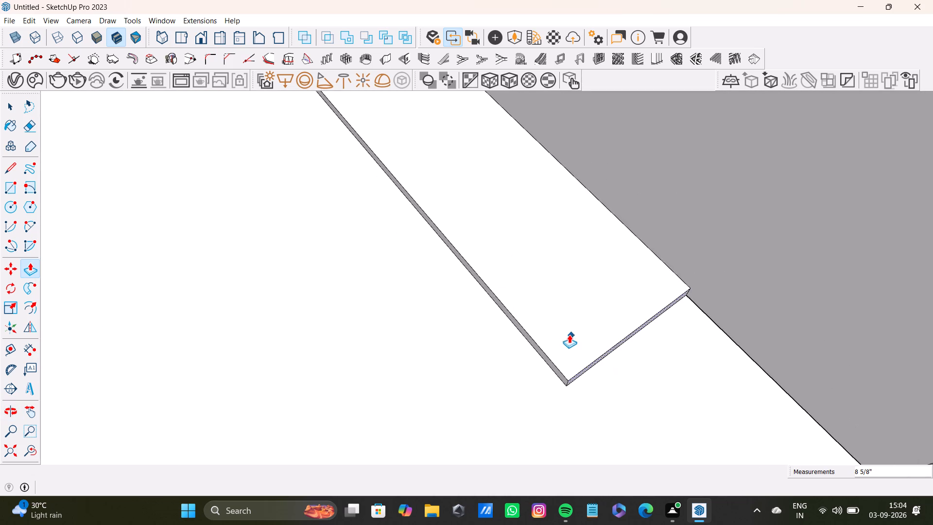
pyautogui.scroll(-10, 569, 334)
pyautogui.keyDown('shift'); pyautogui.moveTo(562, 295); pyautogui.dragTo(635, 341, button='middle'); pyautogui.keyUp('shift')
pyautogui.scroll(-14, 540, 330)
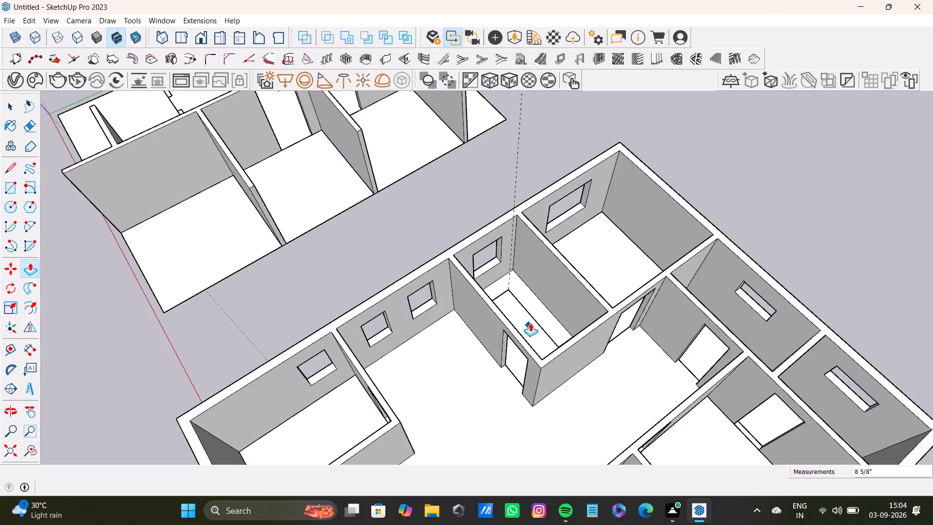
pyautogui.moveTo(546, 316); pyautogui.dragTo(476, 329, button='middle')
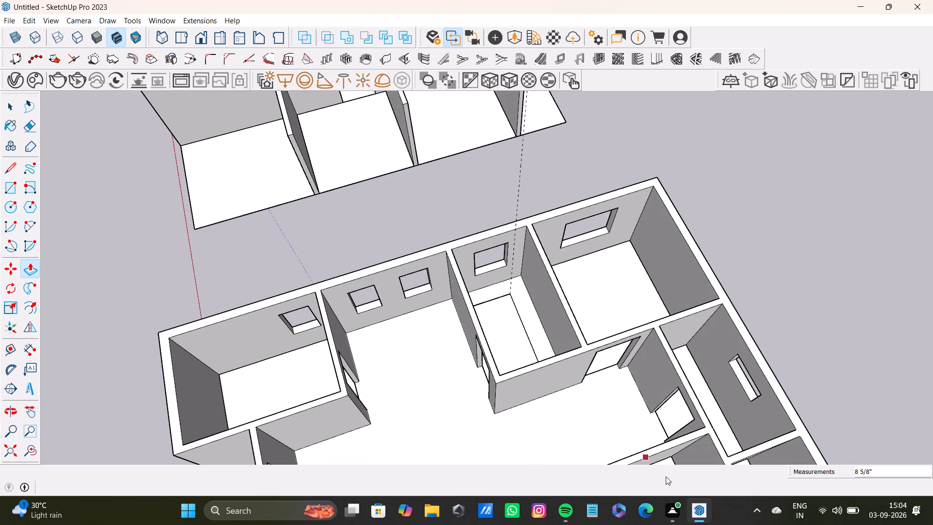
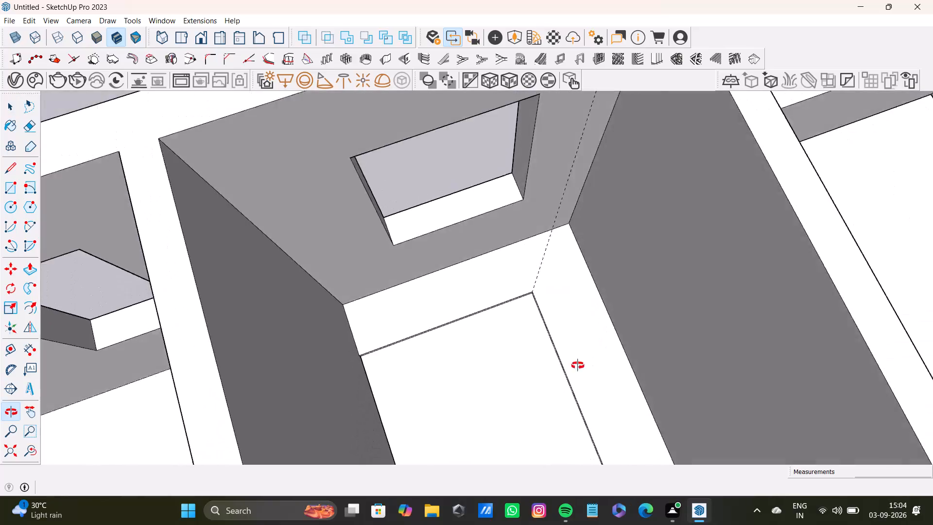
# Select the L-shaped base slab's top face and both inner side faces with their edges, and make them a group.
pyautogui.tripleClick(484, 285)
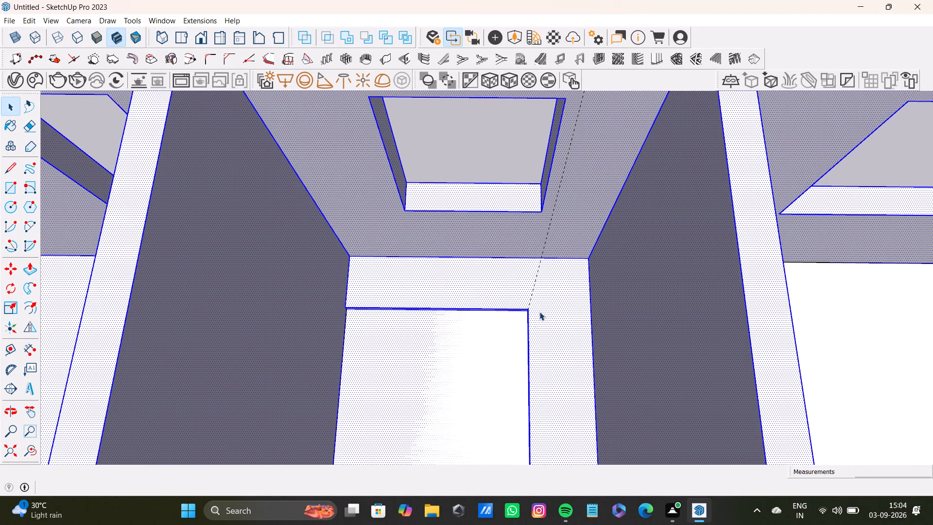
pyautogui.doubleClick(544, 308)
pyautogui.keyDown('shift'); pyautogui.scroll(12, 536, 354); pyautogui.keyUp('shift')
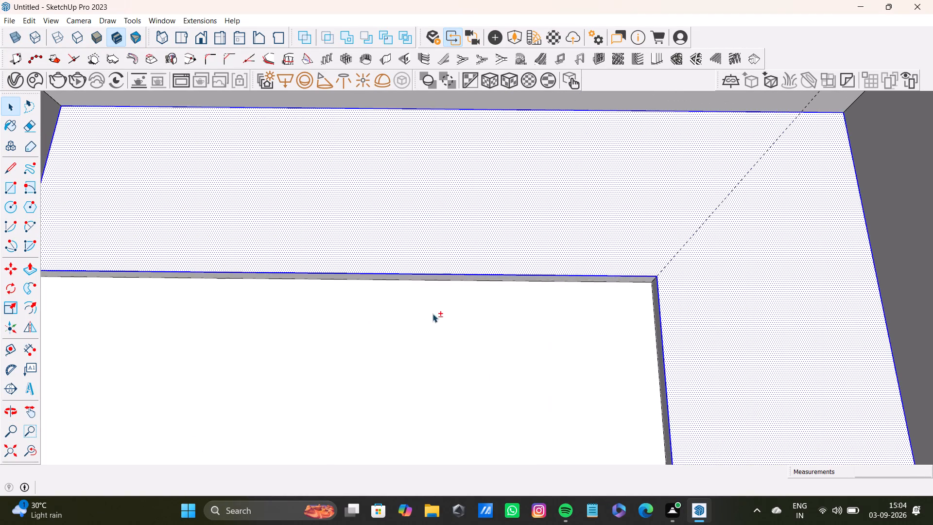
pyautogui.moveTo(432, 314); pyautogui.dragTo(440, 232, button='middle')
pyautogui.keyDown('shift'); pyautogui.scroll(4, 455, 260); pyautogui.keyUp('shift')
pyautogui.keyDown('shift'); pyautogui.doubleClick(462, 261); pyautogui.keyUp('shift')
pyautogui.keyDown('shift'); pyautogui.scroll(-8, 487, 283); pyautogui.keyUp('shift')
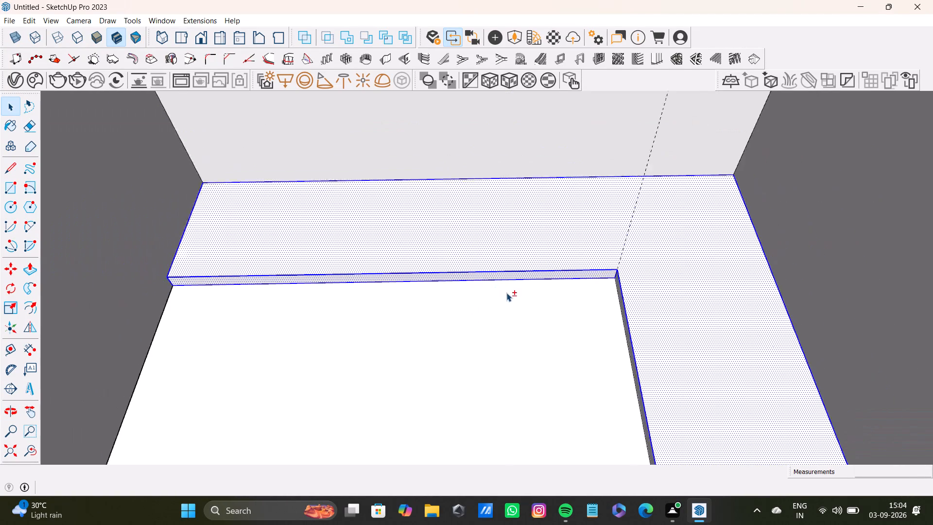
pyautogui.keyDown('shift'); pyautogui.scroll(-1, 506, 293); pyautogui.keyUp('shift')
pyautogui.moveTo(562, 315); pyautogui.dragTo(644, 325, button='middle')
pyautogui.scroll(7, 641, 304)
pyautogui.keyDown('shift'); pyautogui.doubleClick(592, 228); pyautogui.keyUp('shift')
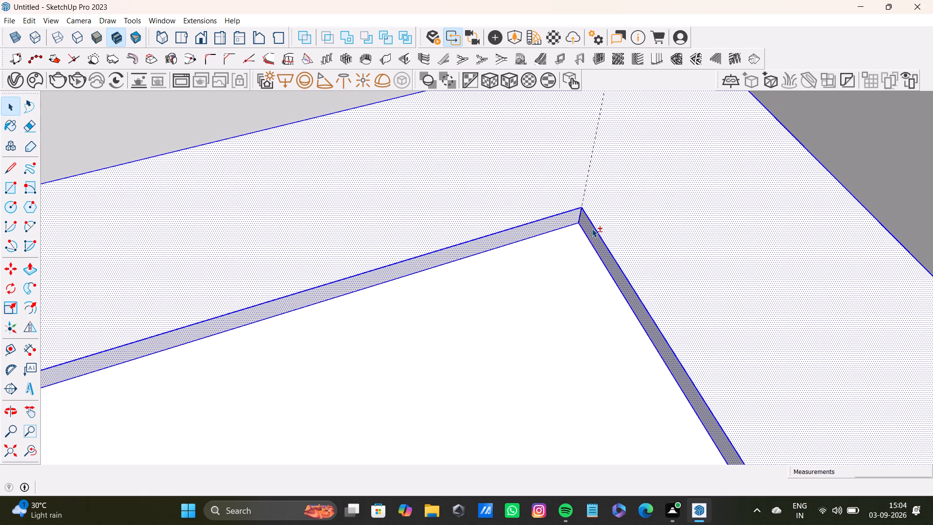
pyautogui.keyDown('shift'); pyautogui.scroll(-18, 592, 247); pyautogui.keyUp('shift')
pyautogui.keyDown('shift'); pyautogui.scroll(1, 603, 294); pyautogui.keyUp('shift')
pyautogui.keyDown('shift'); pyautogui.scroll(-4, 606, 298); pyautogui.keyUp('shift')
pyautogui.keyDown('shift'); pyautogui.moveTo(608, 302); pyautogui.dragTo(553, 223, button='middle'); pyautogui.keyUp('shift')
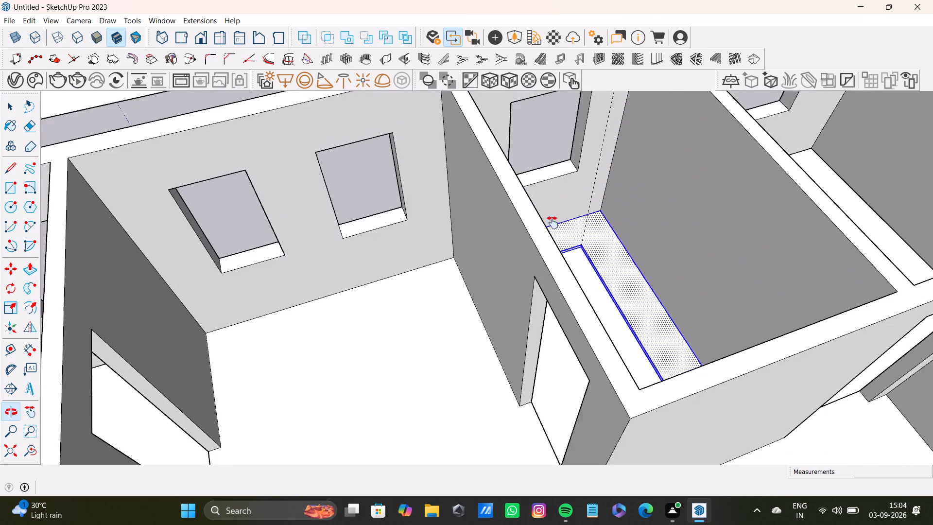
pyautogui.keyDown('shift'); pyautogui.moveTo(553, 223); pyautogui.dragTo(548, 215, button='middle'); pyautogui.keyUp('shift')
pyautogui.moveTo(569, 214); pyautogui.dragTo(487, 340, button='middle')
pyautogui.rightClick(602, 240)
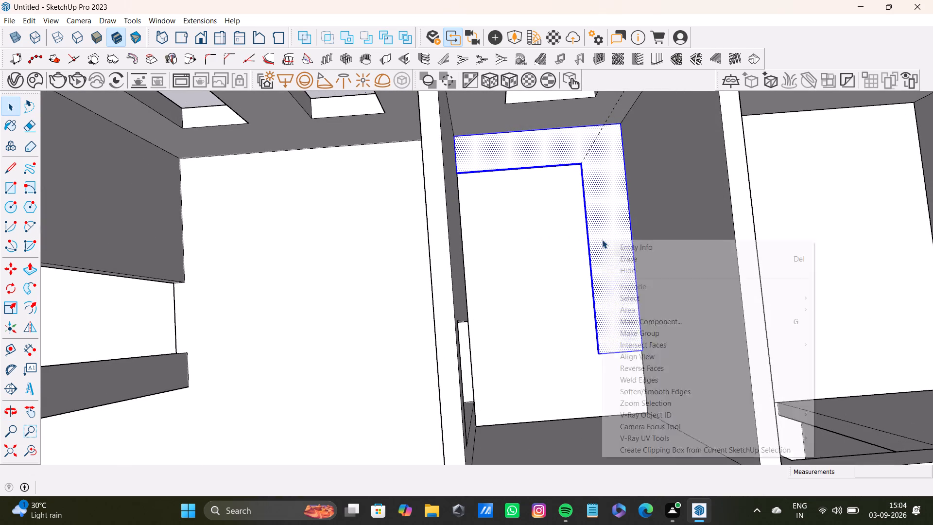
pyautogui.rightClick(602, 240)
pyautogui.rightClick(607, 248)
pyautogui.rightClick(607, 248)
pyautogui.rightClick(607, 248)
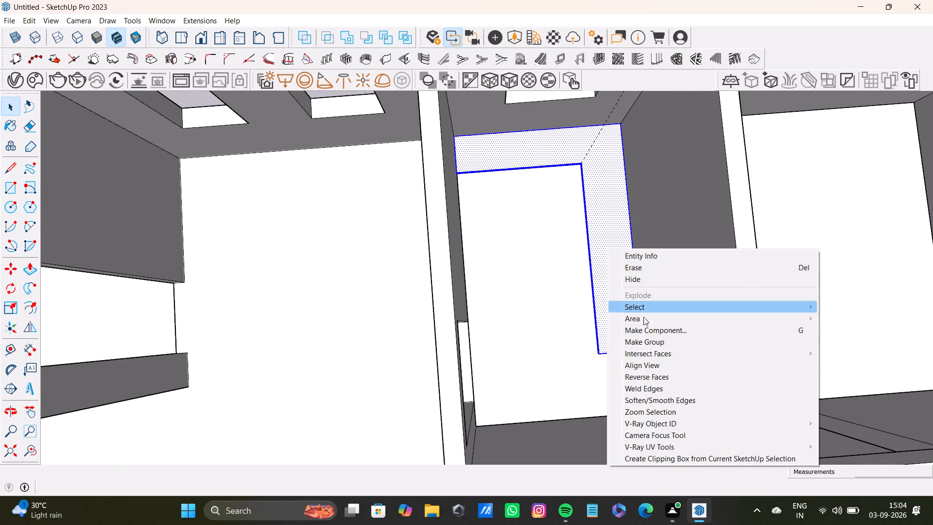
pyautogui.click(645, 341)
pyautogui.press('space')
# Draw a rectangle over the slab's window-wall leg, from its inner wall corner across to the opposite side wall.
pyautogui.scroll(-5, 570, 274)
pyautogui.click(536, 271)
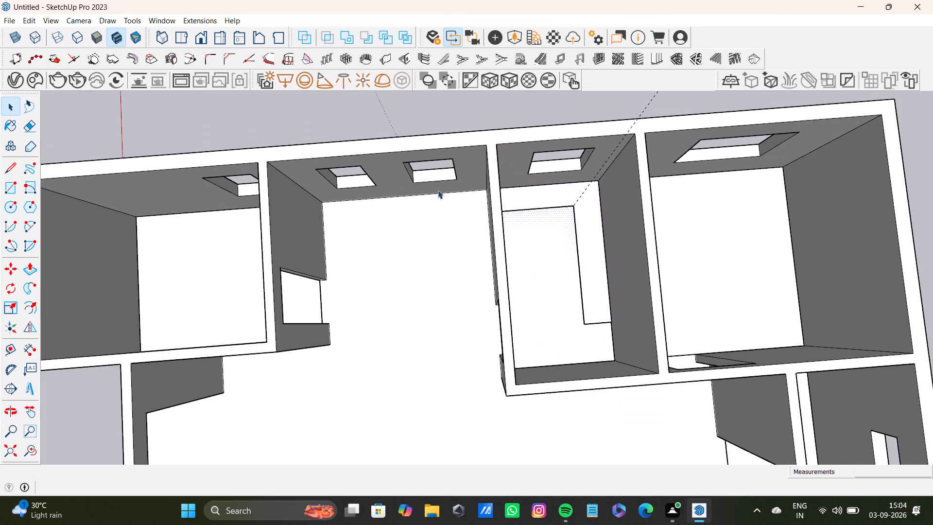
pyautogui.click(13, 187)
pyautogui.scroll(7, 407, 225)
pyautogui.keyDown('shift'); pyautogui.moveTo(582, 251); pyautogui.dragTo(360, 250, button='middle'); pyautogui.keyUp('shift')
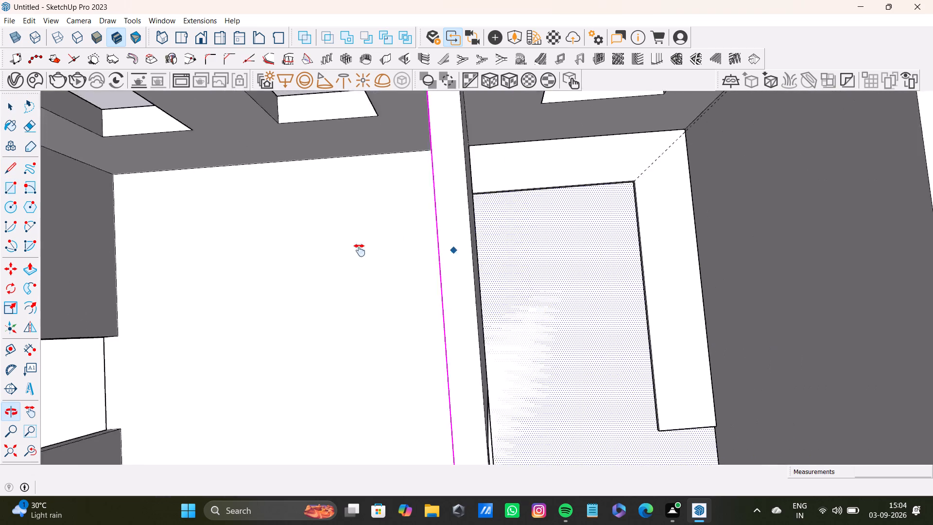
pyautogui.keyDown('shift'); pyautogui.moveTo(360, 250); pyautogui.dragTo(355, 250, button='middle'); pyautogui.keyUp('shift')
pyautogui.scroll(4, 390, 218)
pyautogui.moveTo(399, 118); pyautogui.dragTo(404, 119)
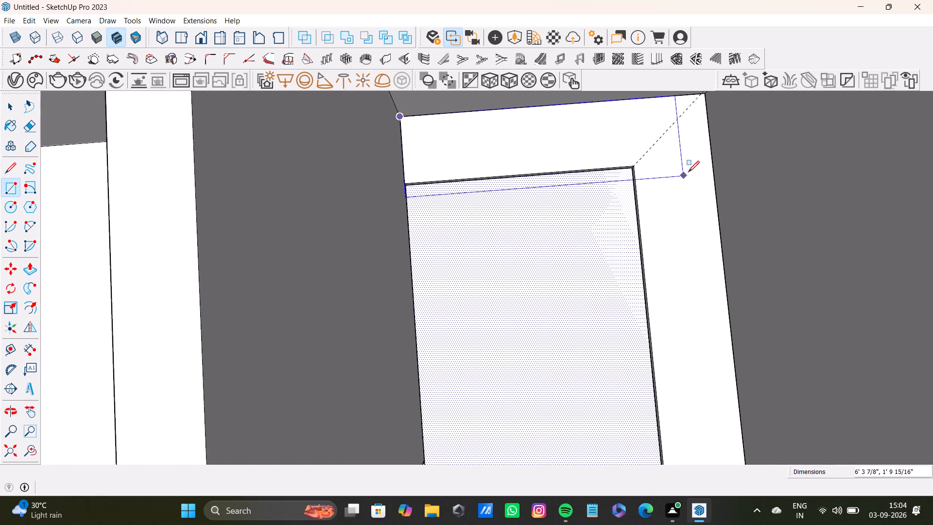
pyautogui.click(713, 173)
# Push/Pull the rectangle on the window-wall leg up about 3' 3 1/16" to form the counter block.
pyautogui.scroll(-9, 591, 238)
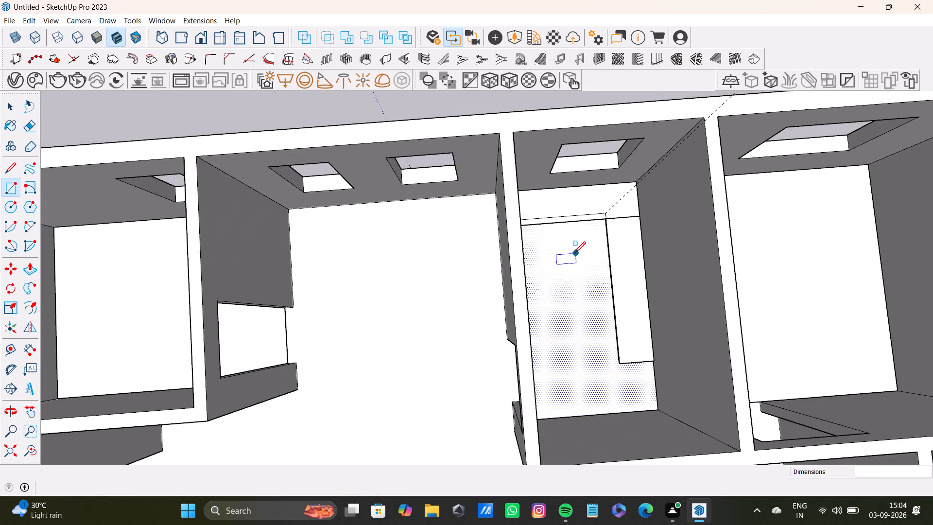
pyautogui.keyDown('shift'); pyautogui.moveTo(572, 246); pyautogui.dragTo(456, 227, button='middle'); pyautogui.keyUp('shift')
pyautogui.moveTo(472, 246); pyautogui.dragTo(629, 295, button='middle')
pyautogui.scroll(8, 479, 214)
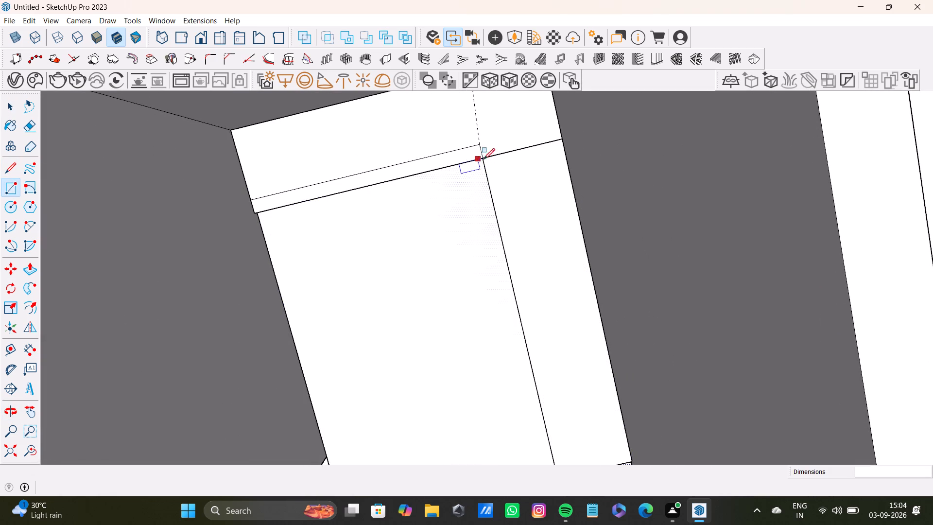
pyautogui.press('space')
pyautogui.click(446, 120)
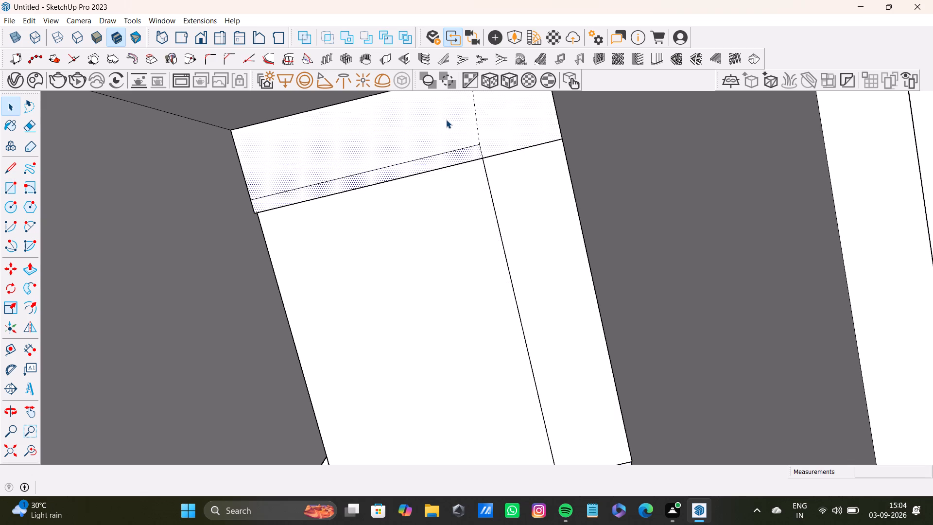
pyautogui.press('p')
pyautogui.moveTo(446, 120); pyautogui.dragTo(399, 82)
# Push/Pull the sill face of the window above the counter block upward.
pyautogui.scroll(-4, 398, 118)
pyautogui.keyDown('shift'); pyautogui.moveTo(416, 126); pyautogui.dragTo(501, 238, button='middle'); pyautogui.keyUp('shift')
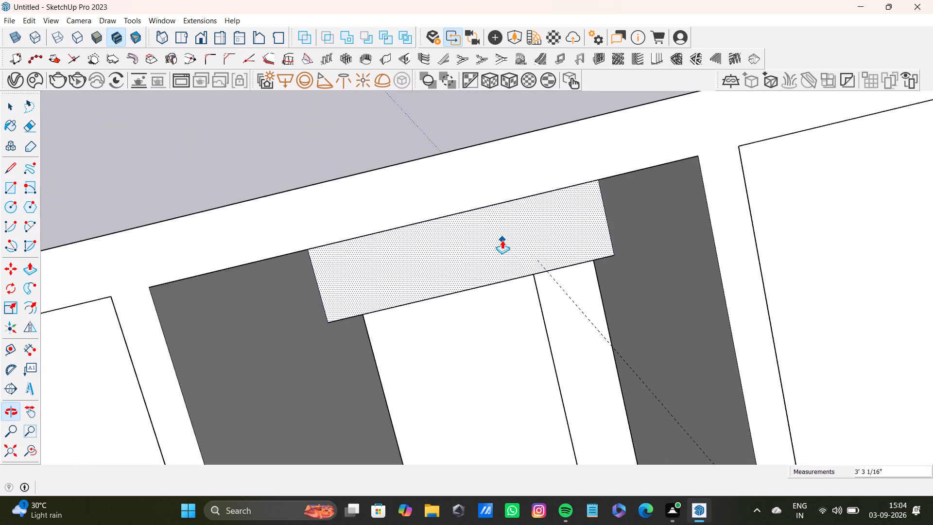
pyautogui.moveTo(502, 240); pyautogui.dragTo(452, 106, button='middle')
pyautogui.scroll(3, 473, 184)
pyautogui.press('space')
pyautogui.click(471, 203)
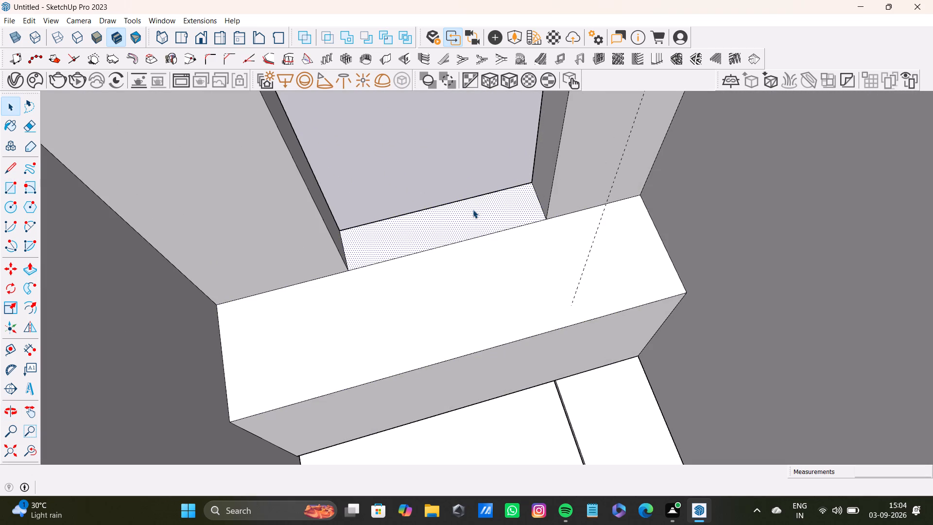
pyautogui.press('p')
pyautogui.moveTo(473, 210); pyautogui.dragTo(441, 140)
pyautogui.press('space')
# Push/Pull the top face of the counter block up by about 4 15/16" more.
pyautogui.scroll(-6, 450, 199)
pyautogui.moveTo(498, 246); pyautogui.dragTo(478, 177, button='middle')
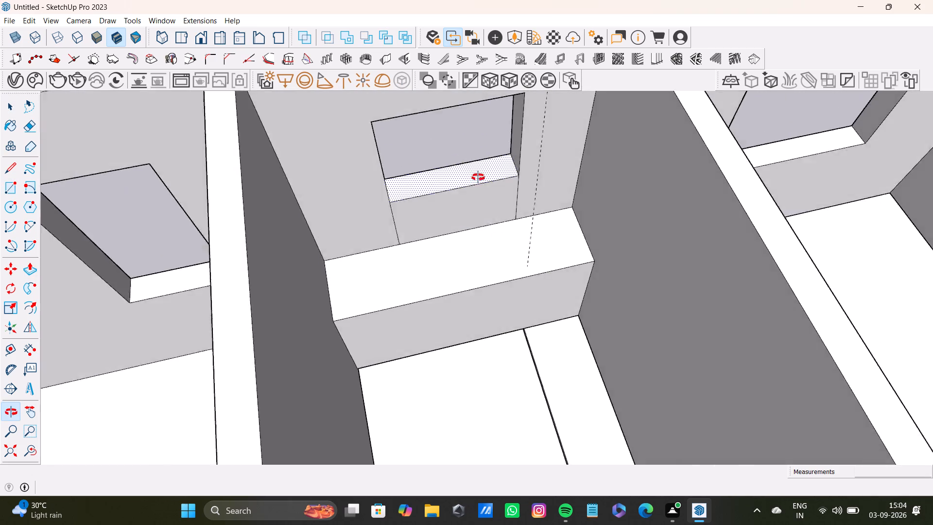
pyautogui.moveTo(478, 177); pyautogui.dragTo(470, 154, button='middle')
pyautogui.click(498, 253)
pyautogui.press('p')
pyautogui.moveTo(498, 253); pyautogui.dragTo(489, 225)
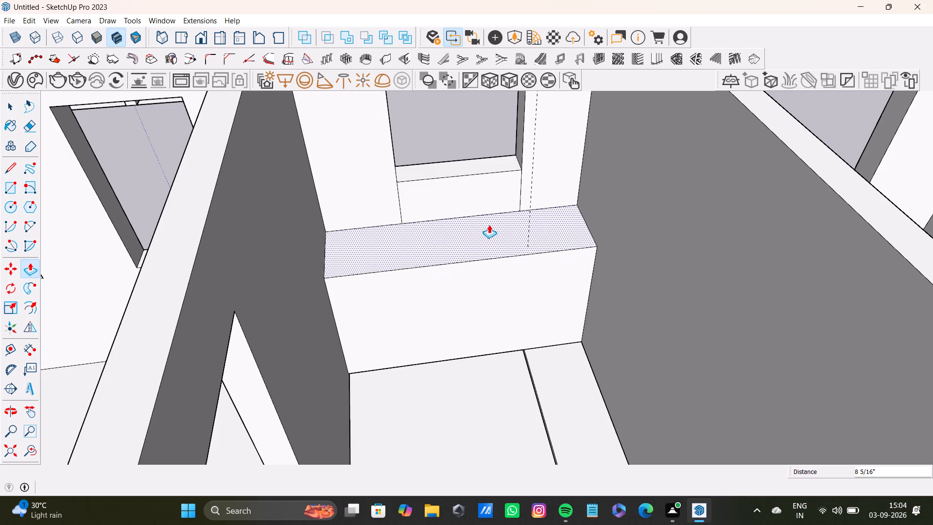
pyautogui.moveTo(489, 225); pyautogui.dragTo(498, 241)
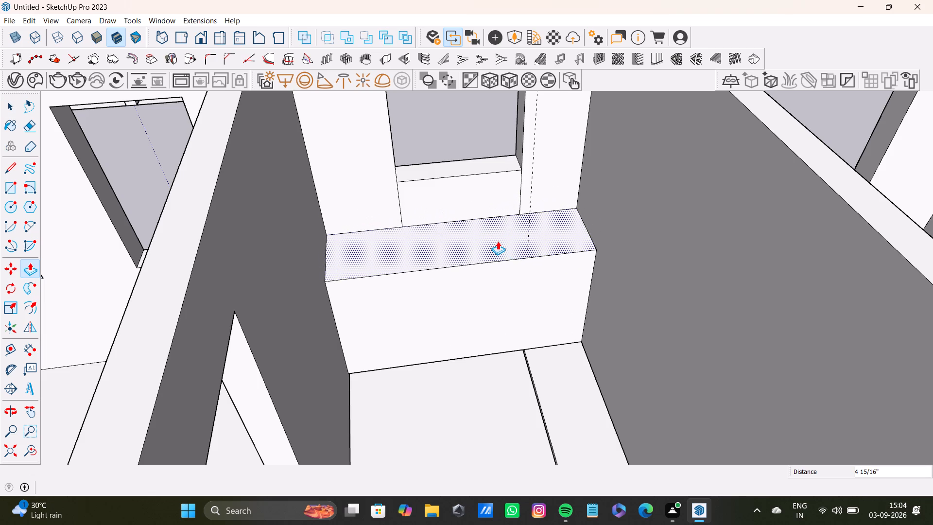
pyautogui.moveTo(498, 241); pyautogui.dragTo(498, 242)
pyautogui.press('space')
# Place a vertical guide on the counter block's front face, 1' 11 1/2" from its edge beside the slab's long leg.
pyautogui.scroll(-4, 500, 262)
pyautogui.moveTo(522, 294); pyautogui.dragTo(504, 310, button='middle')
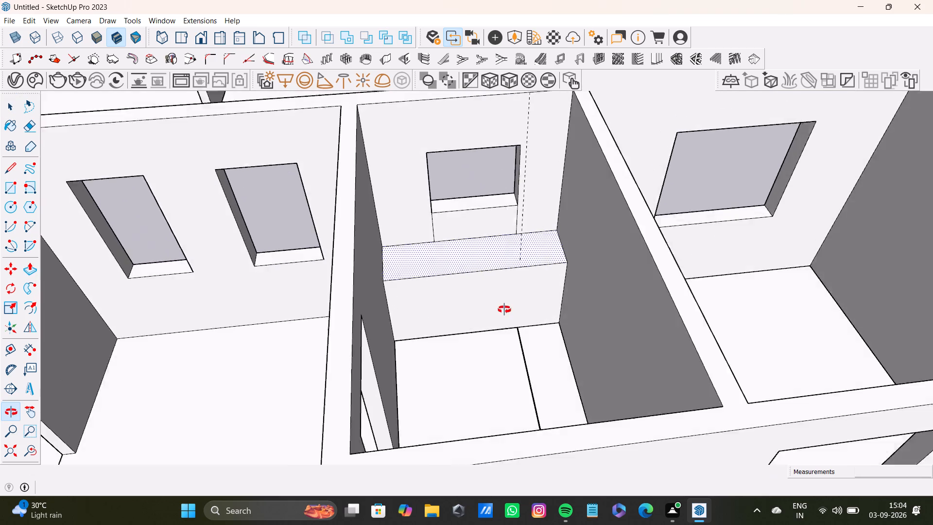
pyautogui.moveTo(504, 310); pyautogui.dragTo(496, 310, button='middle')
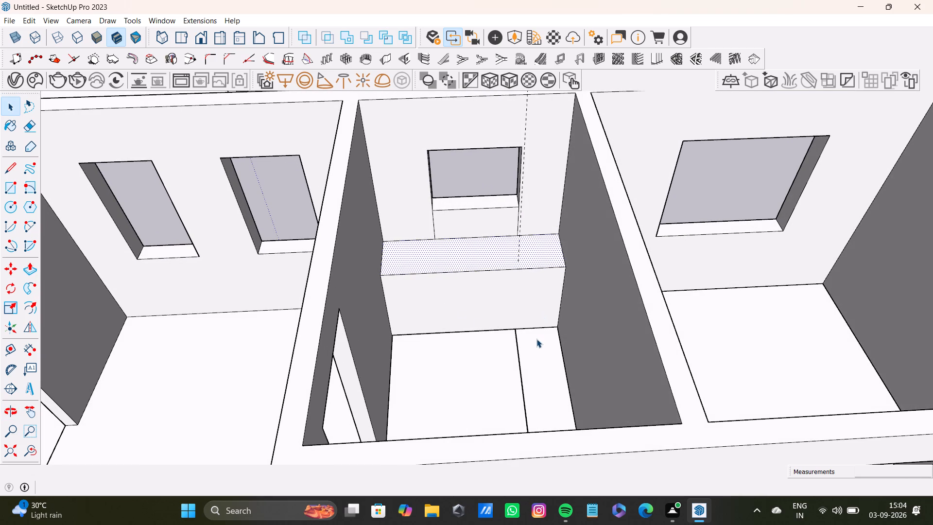
pyautogui.press('t')
pyautogui.scroll(8, 550, 309)
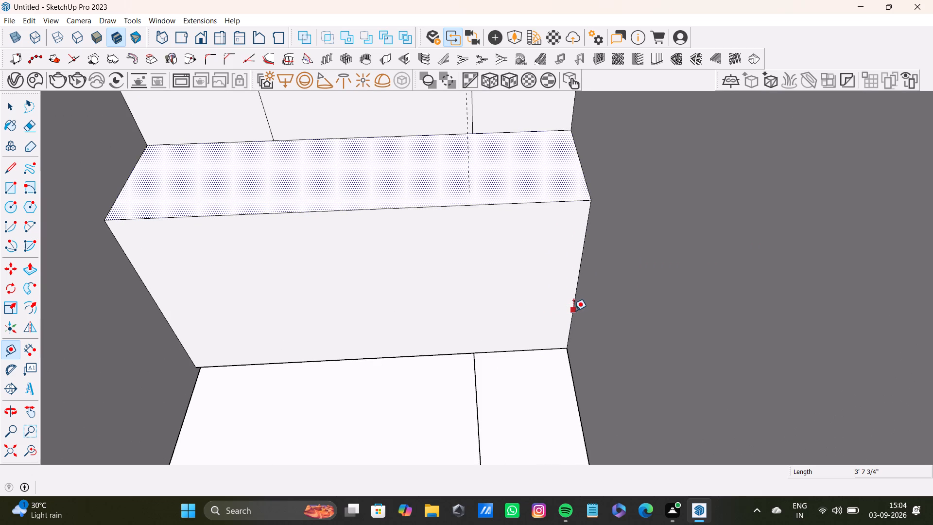
pyautogui.click(573, 311)
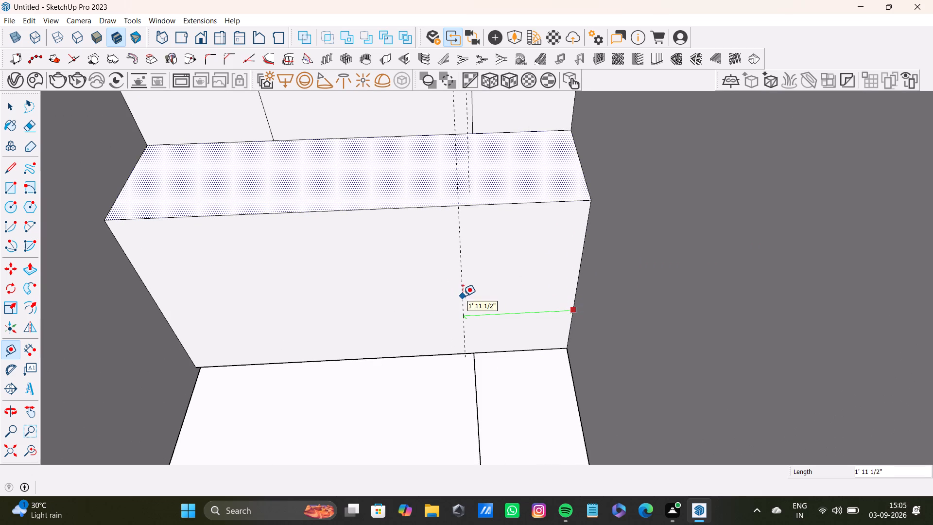
pyautogui.click(463, 296)
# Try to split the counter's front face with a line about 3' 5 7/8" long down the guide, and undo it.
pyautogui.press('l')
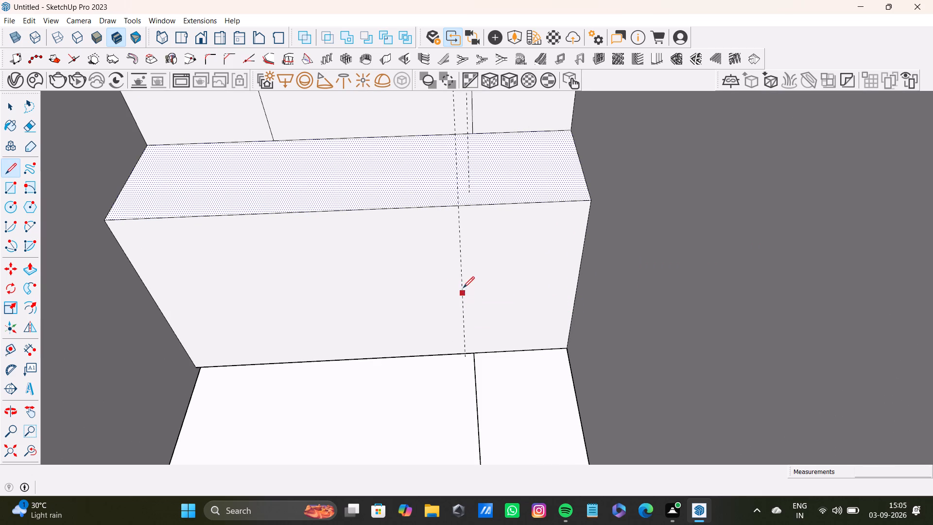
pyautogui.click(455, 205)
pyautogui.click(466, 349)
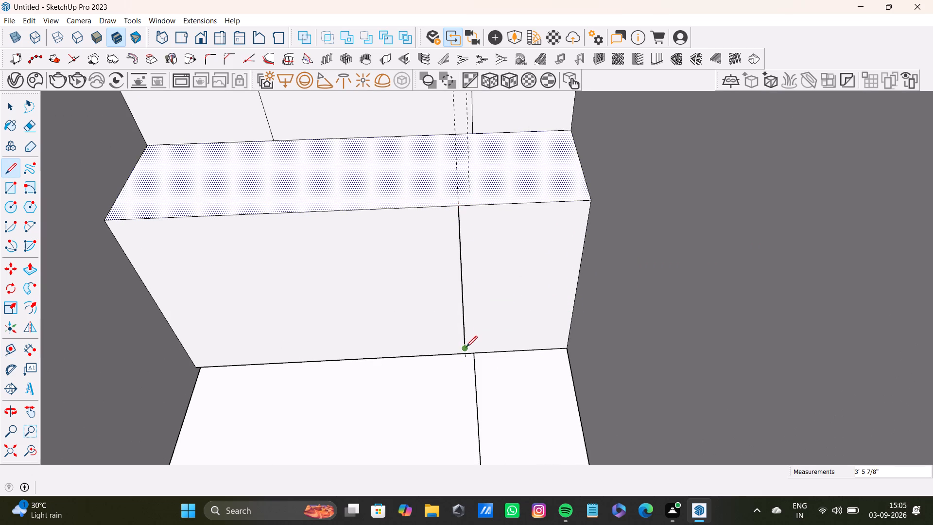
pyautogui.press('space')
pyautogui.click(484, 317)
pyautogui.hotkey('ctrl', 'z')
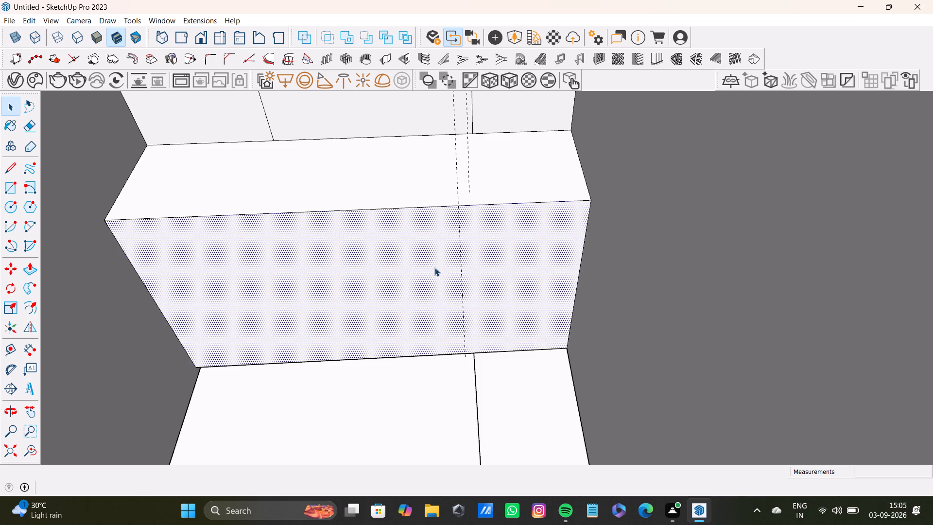
# Split the counter's front face with a full-height line down the guide and delete the stub overshooting its bottom edge.
pyautogui.press('l')
pyautogui.click(458, 207)
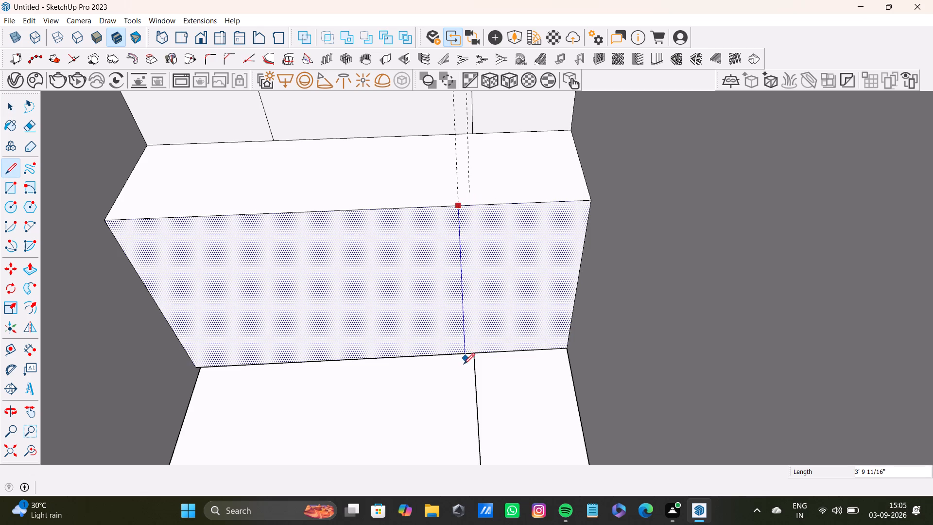
pyautogui.click(466, 358)
pyautogui.press('space')
pyautogui.click(482, 318)
pyautogui.scroll(4, 460, 348)
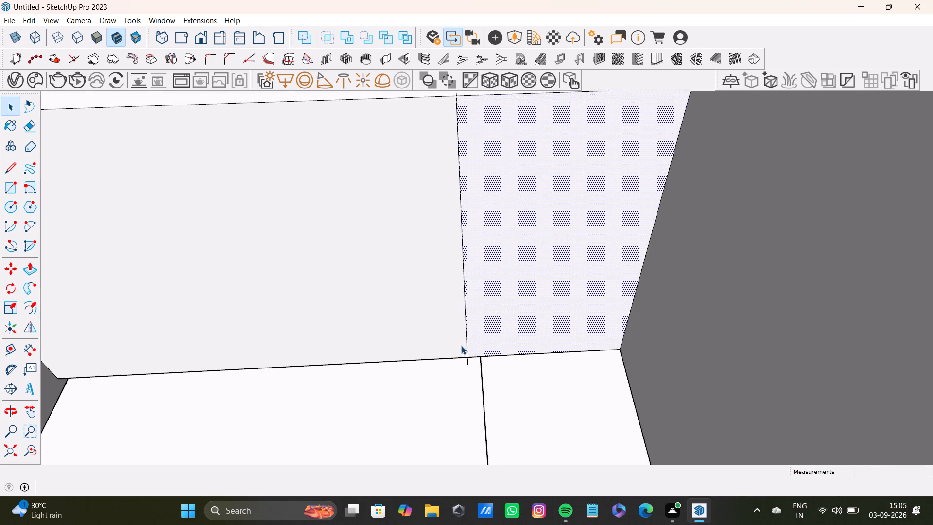
pyautogui.scroll(11, 461, 346)
pyautogui.click(483, 370)
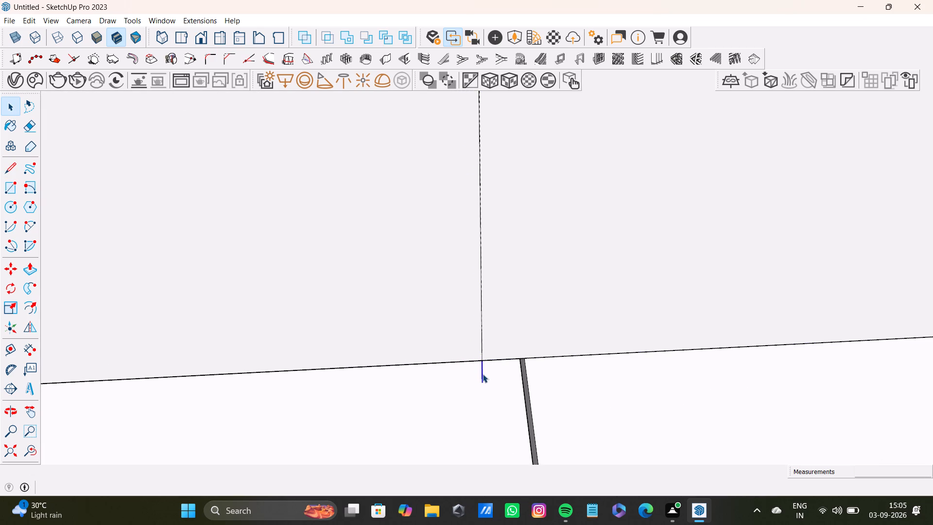
pyautogui.press('Delete')
# Push/Pull the narrow front section out along the slab's long leg about 3' 10 5/16", and about 3' 7 1/4" further.
pyautogui.scroll(-17, 499, 350)
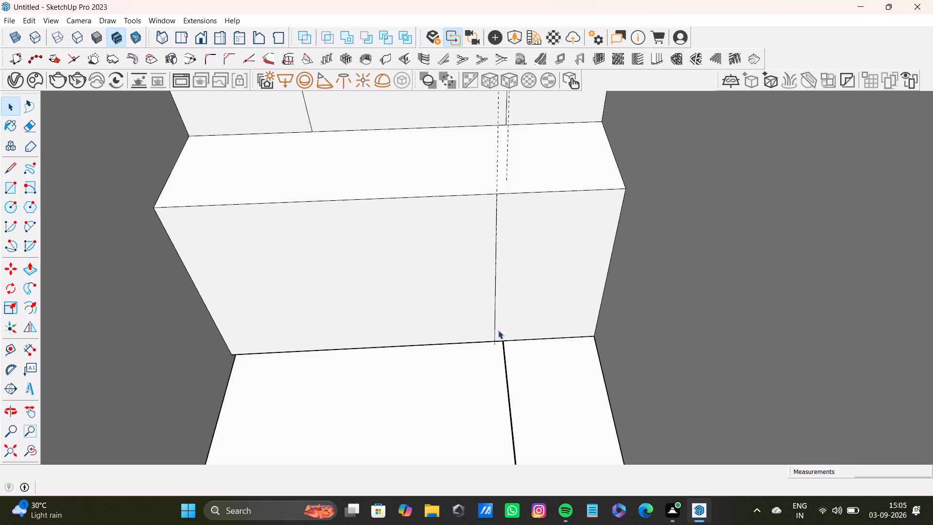
pyautogui.scroll(-9, 504, 325)
pyautogui.moveTo(506, 334); pyautogui.dragTo(548, 340, button='middle')
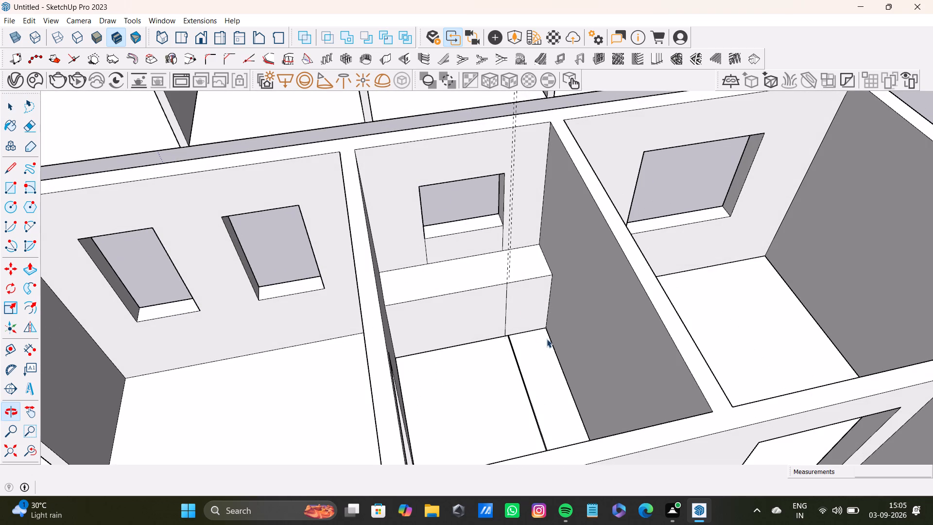
pyautogui.click(529, 302)
pyautogui.press('p')
pyautogui.moveTo(529, 304); pyautogui.dragTo(540, 348)
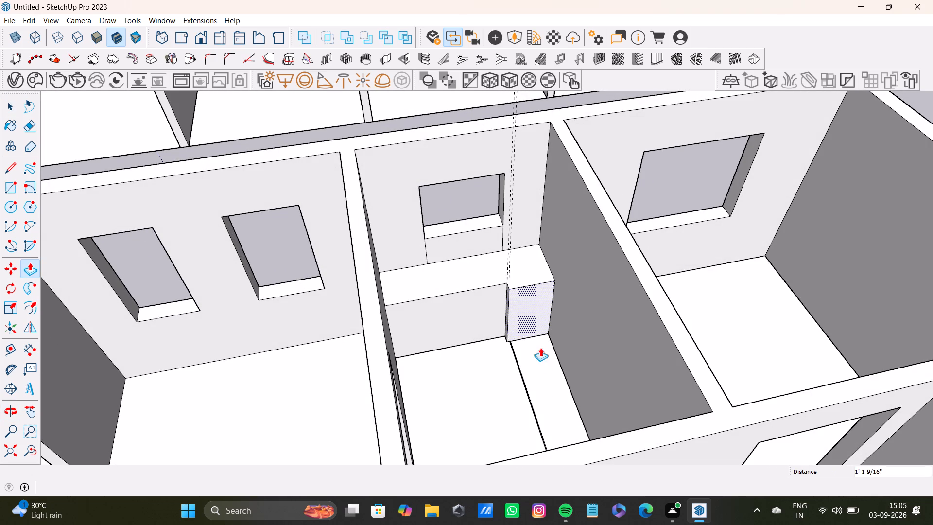
pyautogui.moveTo(540, 348); pyautogui.dragTo(556, 379)
pyautogui.scroll(-7, 556, 373)
pyautogui.moveTo(559, 385); pyautogui.dragTo(643, 445, button='middle')
pyautogui.scroll(3, 602, 392)
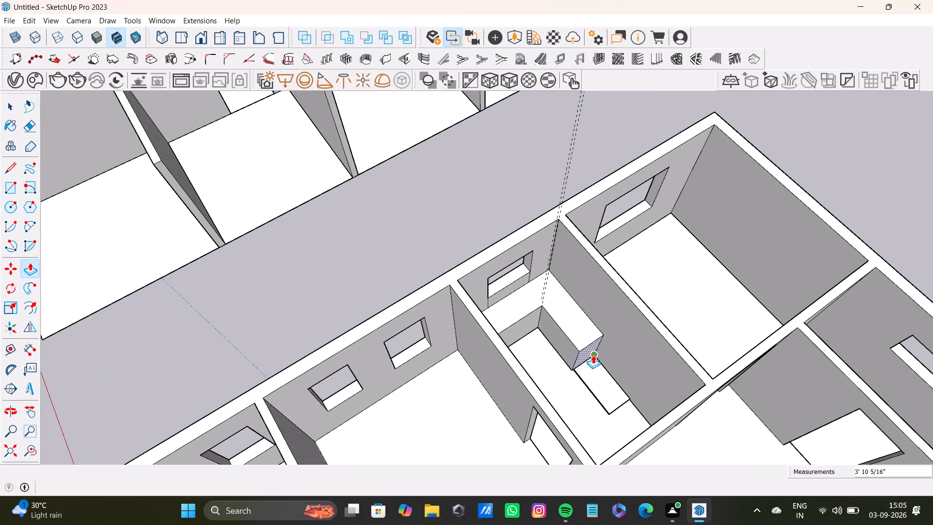
pyautogui.moveTo(593, 355); pyautogui.dragTo(632, 395)
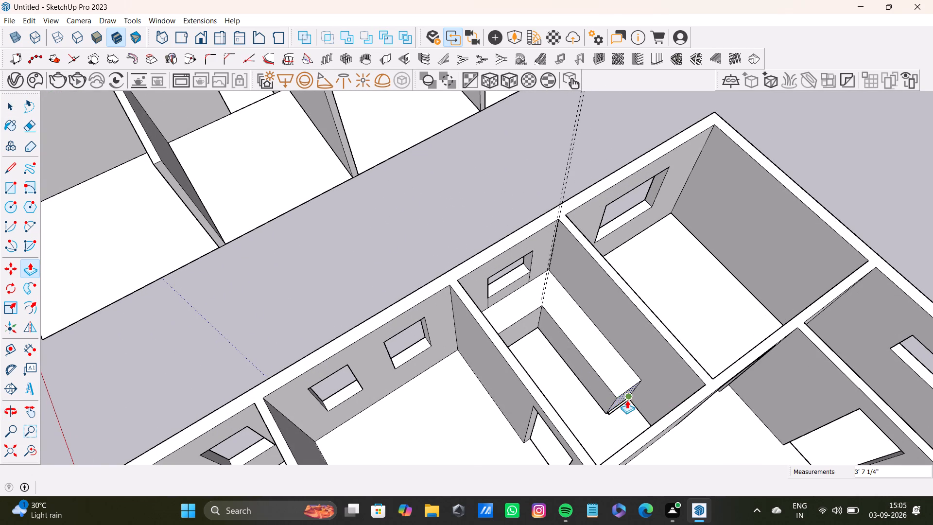
# Adjust the end face of the counter's long leg in small pulls, the last about 2", to meet the base slab's end.
pyautogui.scroll(13, 616, 410)
pyautogui.moveTo(604, 385); pyautogui.dragTo(605, 403)
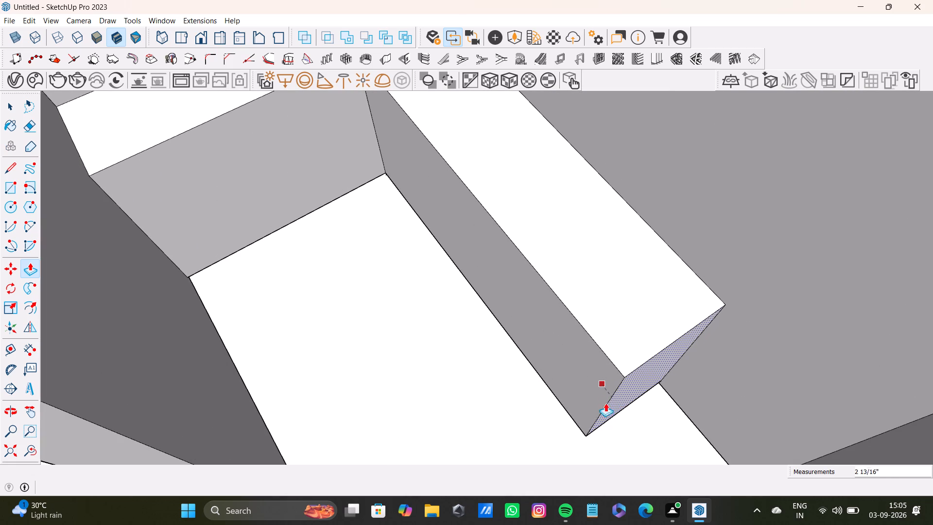
pyautogui.moveTo(605, 403); pyautogui.dragTo(564, 411)
pyautogui.moveTo(603, 406); pyautogui.dragTo(592, 427)
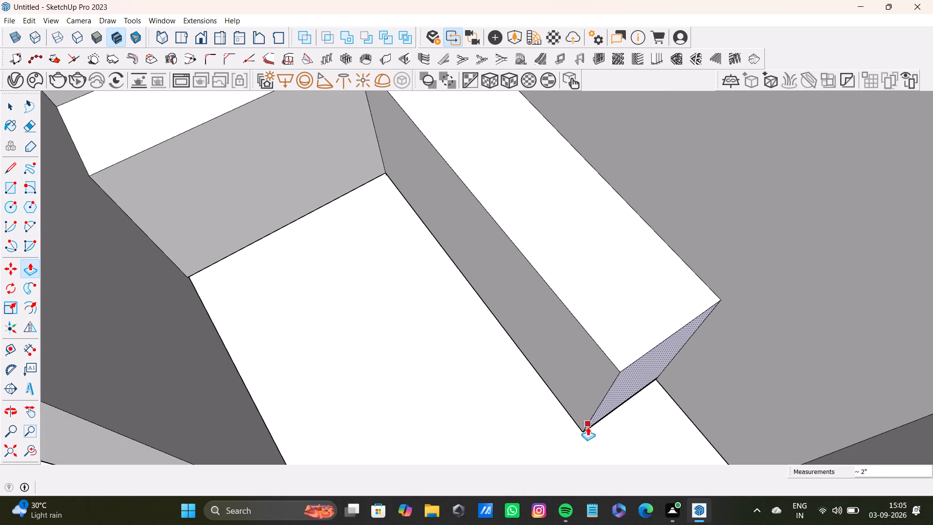
pyautogui.scroll(-10, 521, 380)
pyautogui.moveTo(489, 371); pyautogui.dragTo(417, 404, button='middle')
pyautogui.press('space')
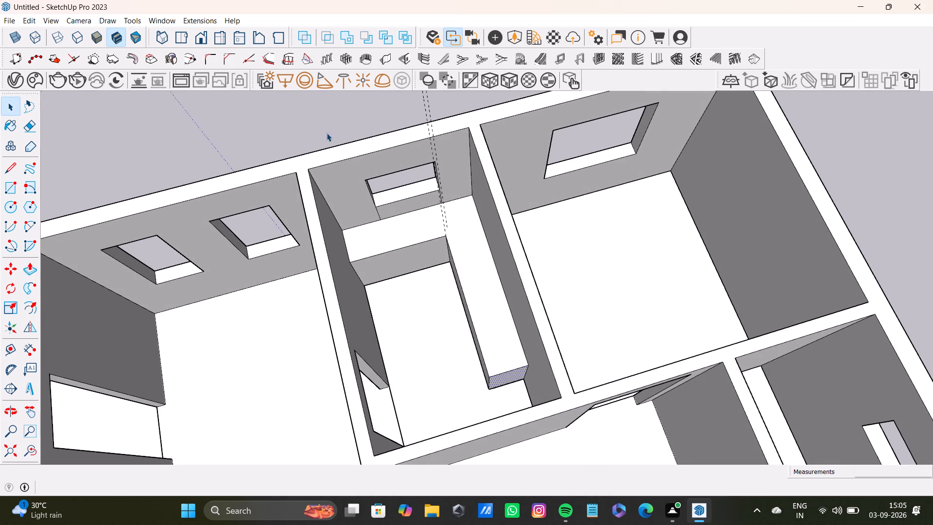
pyautogui.click(327, 129)
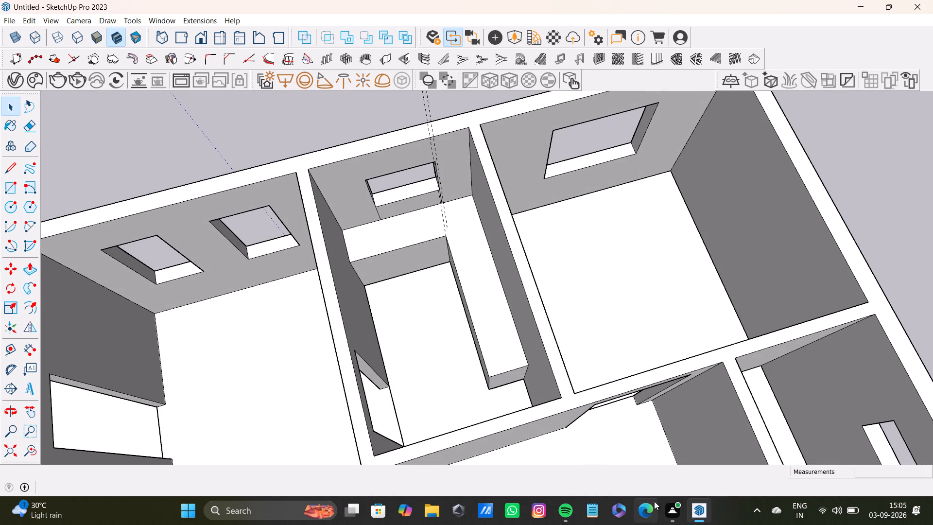
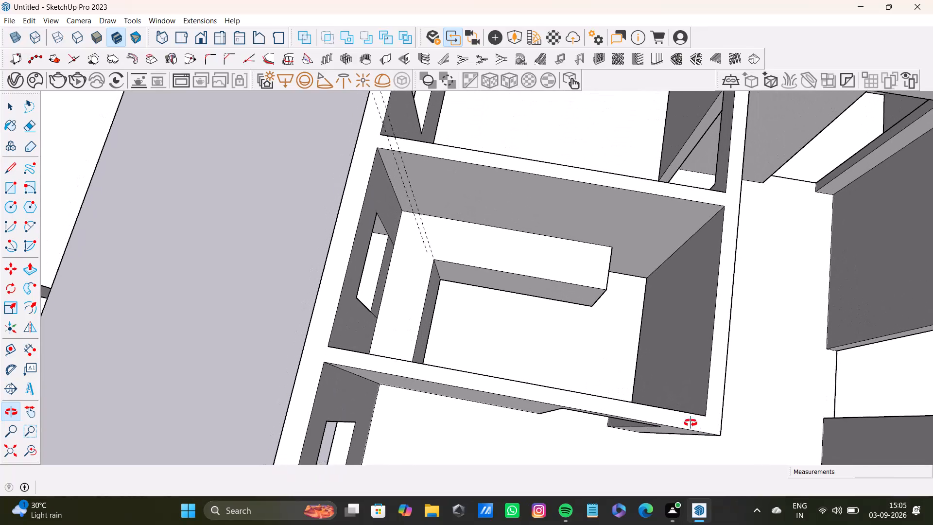
# Select the L-shaped counter's top, front, side and end faces and make them a group.
pyautogui.scroll(3, 430, 265)
pyautogui.moveTo(461, 259); pyautogui.dragTo(506, 310, button='middle')
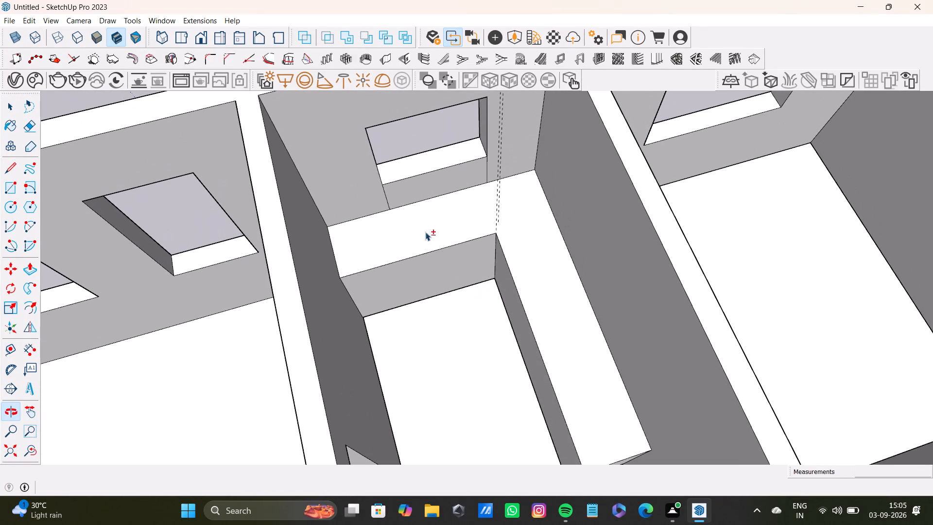
pyautogui.keyDown('shift'); pyautogui.doubleClick(429, 227); pyautogui.keyUp('shift')
pyautogui.keyDown('shift'); pyautogui.doubleClick(481, 270); pyautogui.keyUp('shift')
pyautogui.keyDown('shift'); pyautogui.doubleClick(507, 291); pyautogui.keyUp('shift')
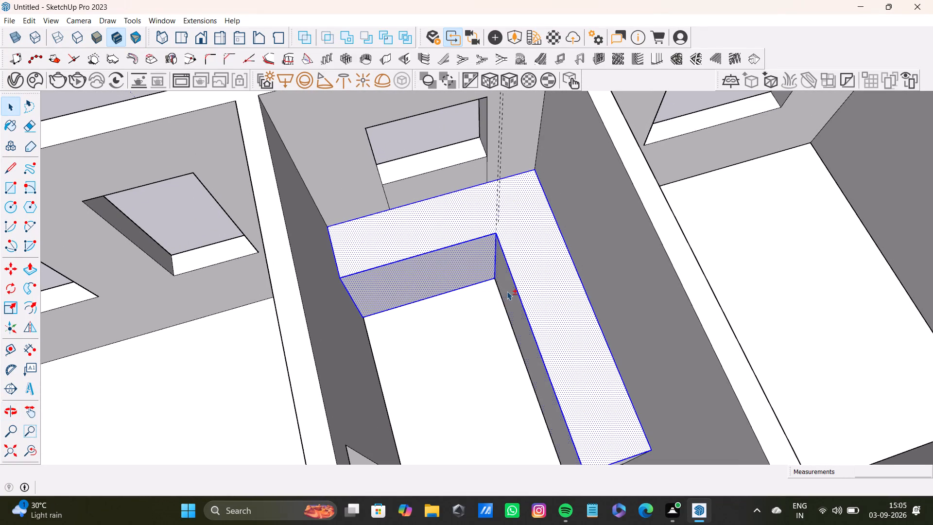
pyautogui.keyDown('shift'); pyautogui.scroll(-4, 529, 311); pyautogui.keyUp('shift')
pyautogui.keyDown('shift'); pyautogui.moveTo(533, 319); pyautogui.dragTo(524, 256, button='middle'); pyautogui.keyUp('shift')
pyautogui.keyDown('shift'); pyautogui.scroll(7, 629, 343); pyautogui.keyUp('shift')
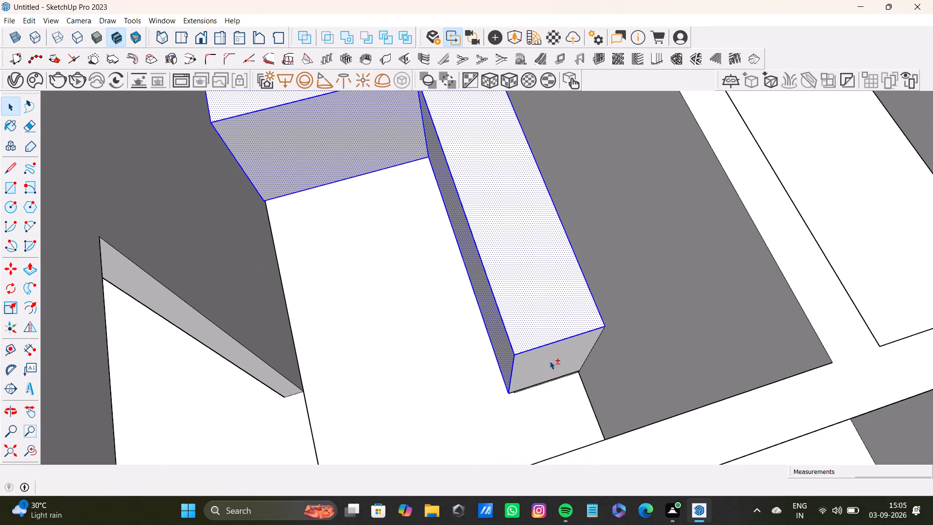
pyautogui.keyDown('shift'); pyautogui.doubleClick(550, 361); pyautogui.keyUp('shift')
pyautogui.keyDown('shift'); pyautogui.scroll(-8, 523, 282); pyautogui.keyUp('shift')
pyautogui.keyDown('shift'); pyautogui.moveTo(467, 203); pyautogui.dragTo(505, 314, button='middle'); pyautogui.keyUp('shift')
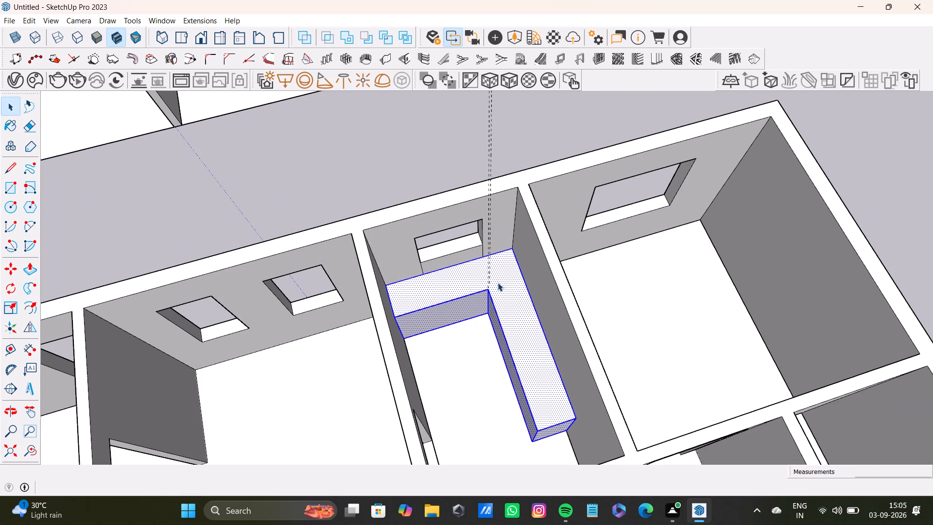
pyautogui.rightClick(498, 282)
pyautogui.click(532, 374)
pyautogui.press('space')
pyautogui.click(337, 151)
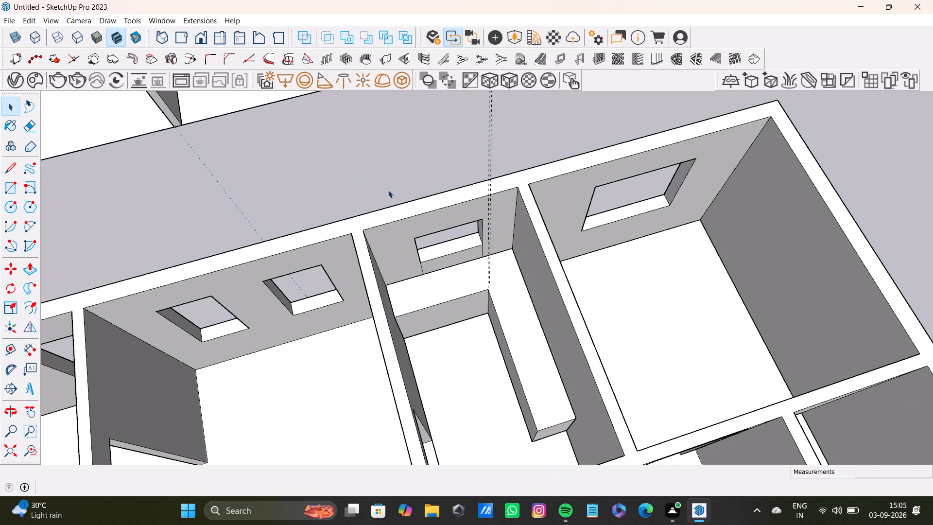
# Delete the two short vertical lines between the window opening and the counter top on the narrow room's wall.
pyautogui.scroll(3, 454, 266)
pyautogui.scroll(-4, 462, 298)
pyautogui.moveTo(471, 298); pyautogui.dragTo(405, 198, button='middle')
pyautogui.scroll(6, 443, 237)
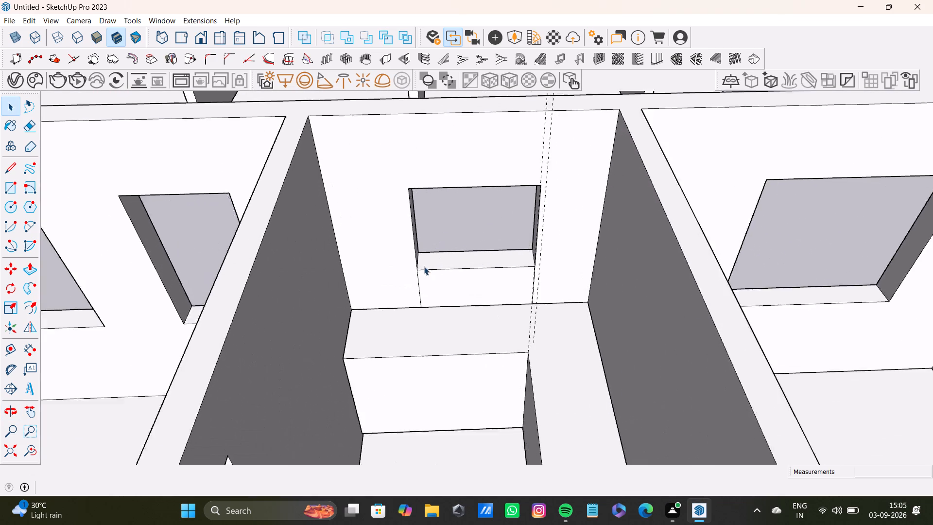
pyautogui.scroll(2, 424, 266)
pyautogui.click(417, 290)
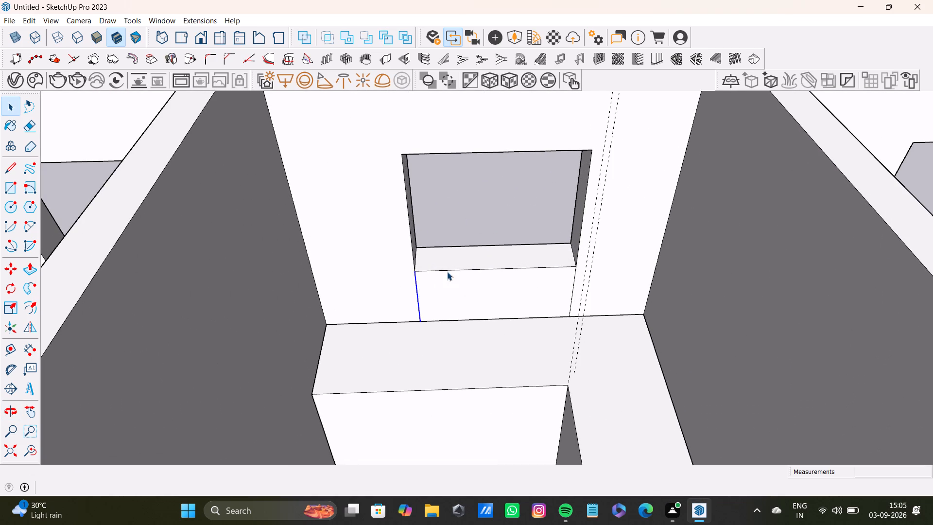
pyautogui.press('Delete')
pyautogui.click(573, 290)
pyautogui.press('Delete')
pyautogui.scroll(-10, 538, 284)
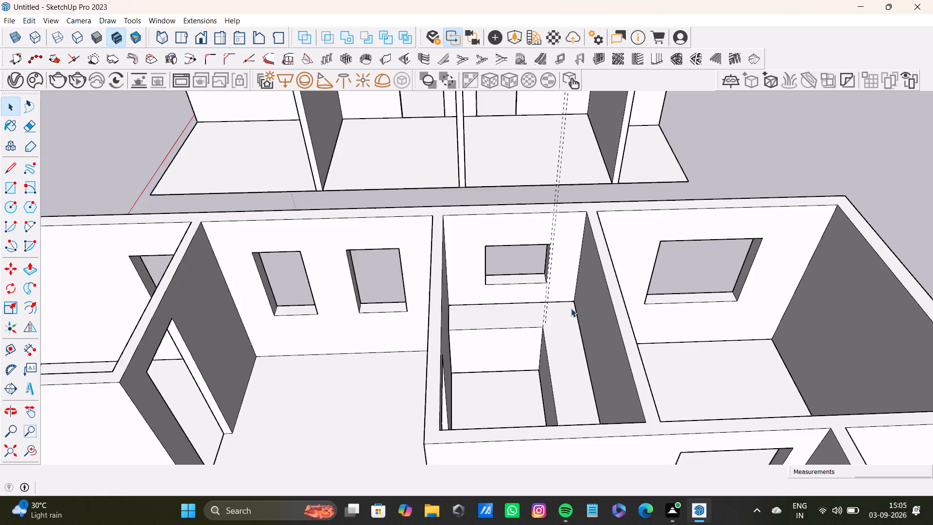
pyautogui.moveTo(572, 309); pyautogui.dragTo(581, 380, button='middle')
# Draw a horizontal rectangle about 1' 10 1/16" by 7' over the counter's short leg along the window wall.
pyautogui.click(10, 183)
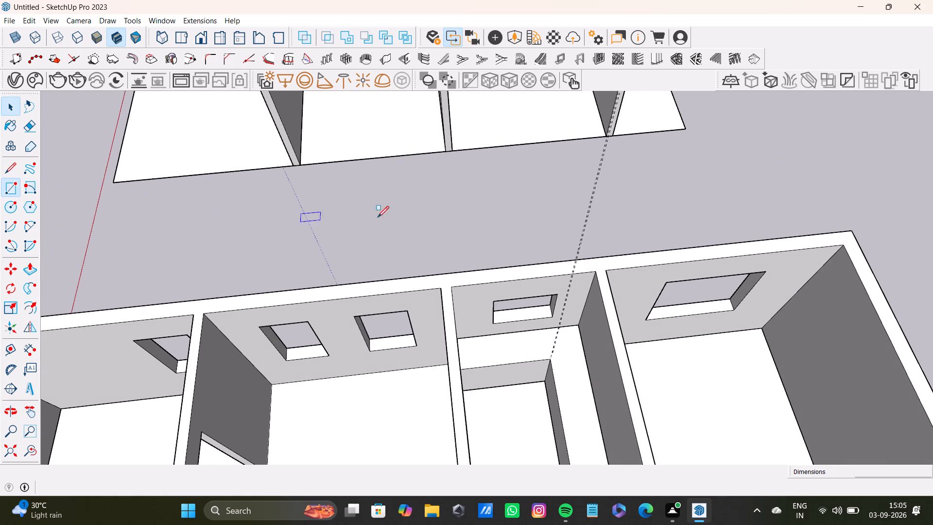
pyautogui.scroll(4, 466, 345)
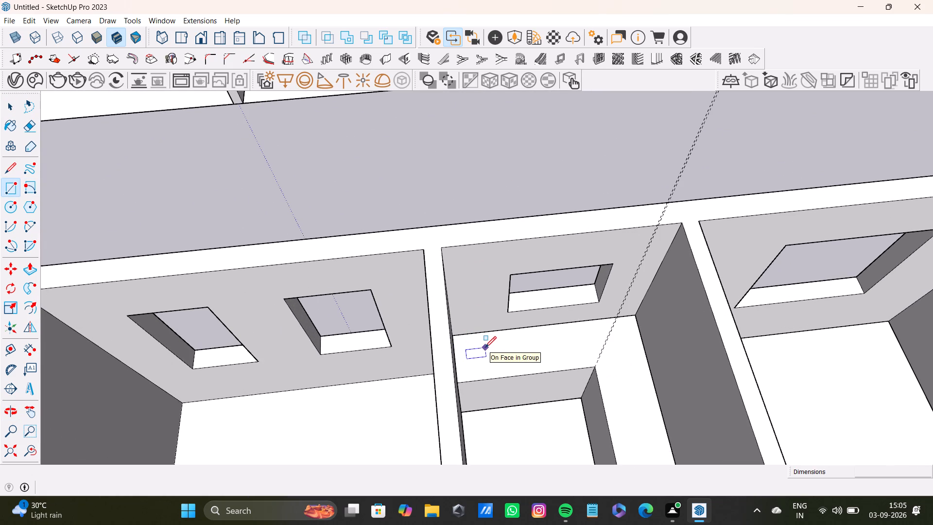
pyautogui.scroll(-1, 482, 350)
pyautogui.scroll(3, 482, 351)
pyautogui.keyDown('shift'); pyautogui.moveTo(499, 349); pyautogui.dragTo(414, 321, button='middle'); pyautogui.keyUp('shift')
pyautogui.scroll(1, 433, 332)
pyautogui.moveTo(425, 335); pyautogui.dragTo(395, 341, button='middle')
pyautogui.scroll(3, 347, 295)
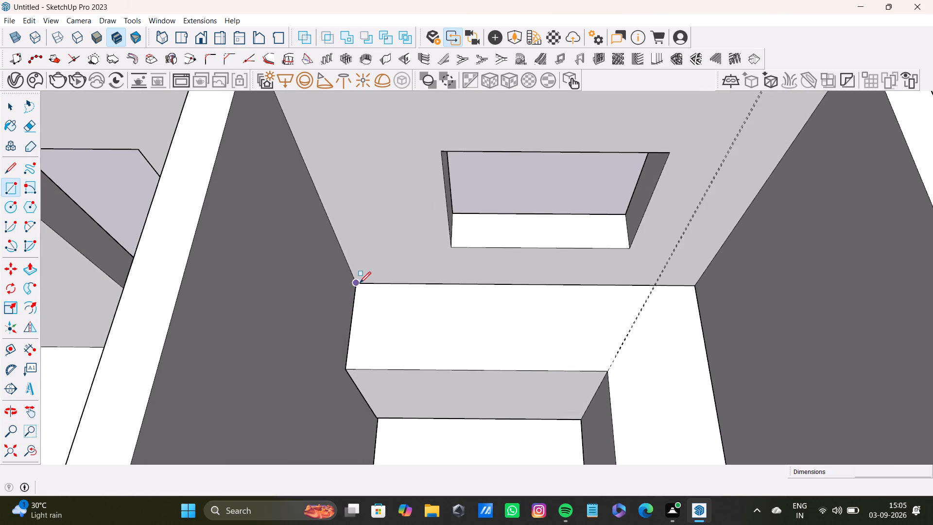
pyautogui.click(359, 283)
pyautogui.scroll(-2, 541, 373)
pyautogui.keyDown('shift'); pyautogui.moveTo(590, 378); pyautogui.dragTo(496, 332, button='middle'); pyautogui.keyUp('shift')
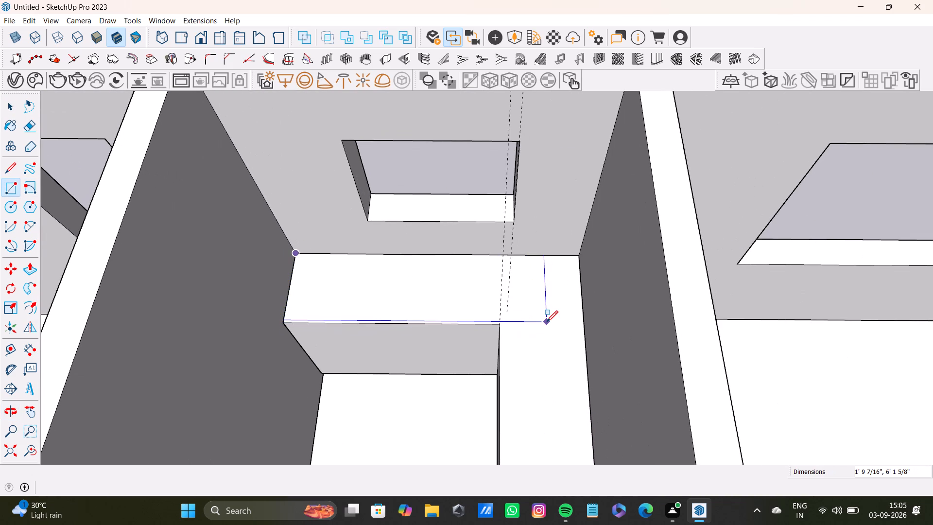
pyautogui.press('Up')
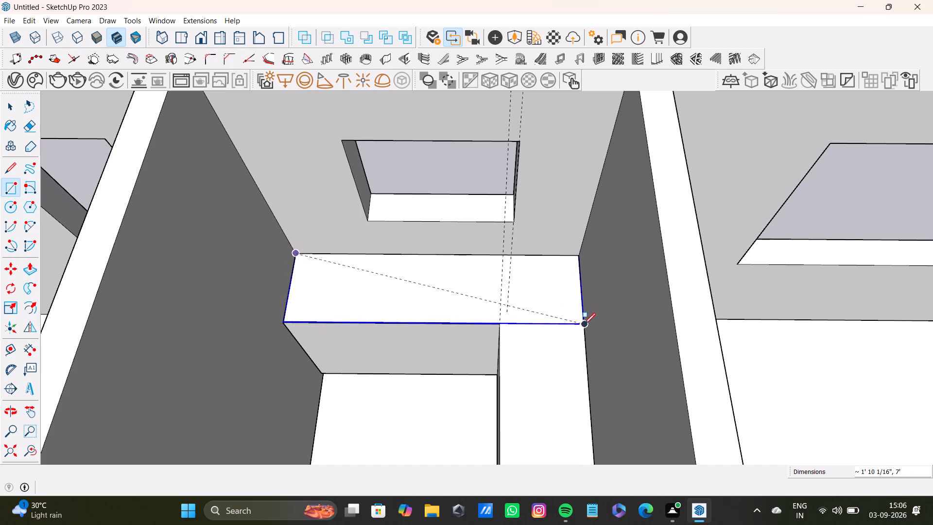
pyautogui.click(584, 324)
pyautogui.scroll(-7, 517, 340)
pyautogui.keyDown('shift'); pyautogui.moveTo(500, 351); pyautogui.dragTo(550, 367, button='middle'); pyautogui.keyUp('shift')
# Reverse the face of the rectangle on the counter's short leg.
pyautogui.press('space')
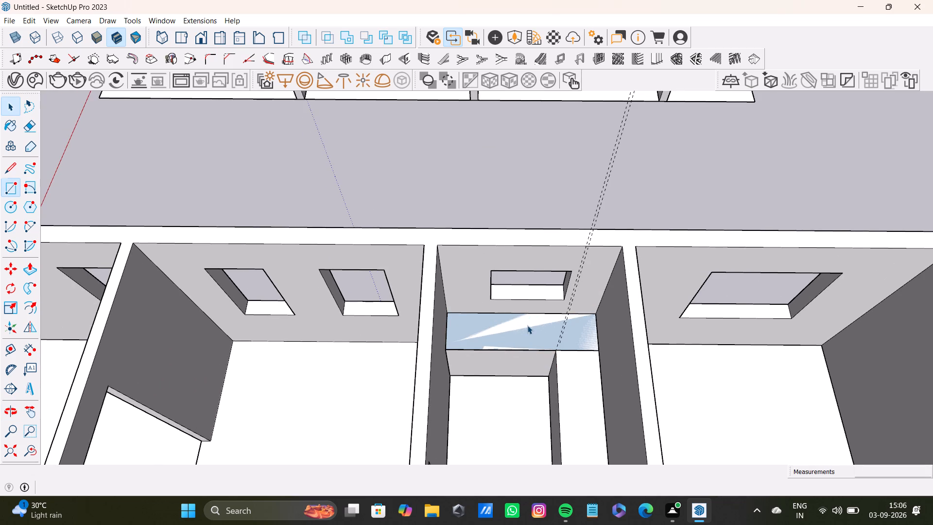
pyautogui.click(530, 330)
pyautogui.rightClick(530, 330)
pyautogui.rightClick(530, 331)
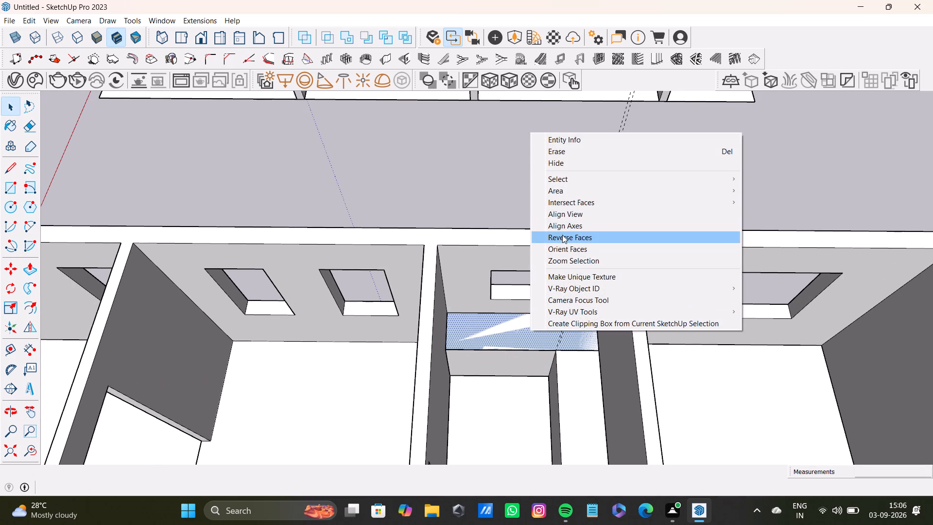
pyautogui.click(562, 235)
pyautogui.click(518, 335)
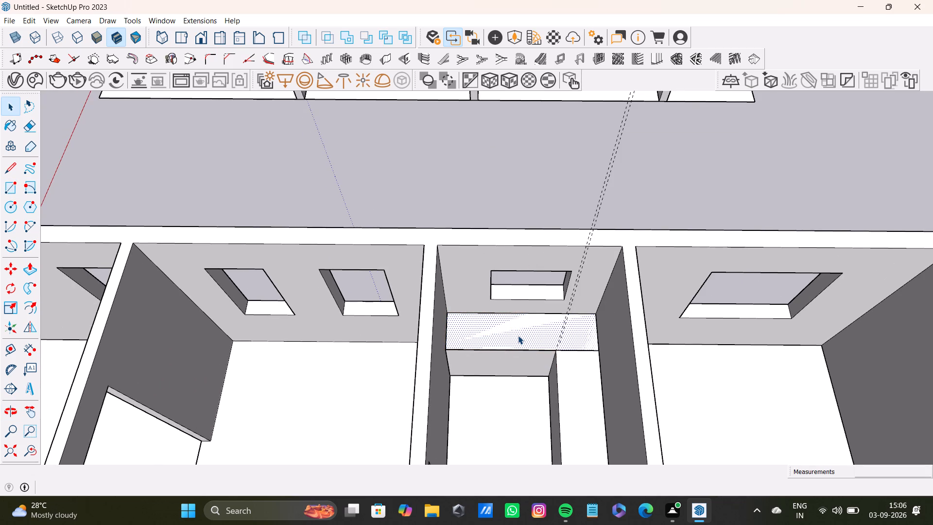
# Push/Pull the rectangle up about 1 3/16" and lower its top about 11/16" to form a thin countertop slab.
pyautogui.press('p')
pyautogui.click(518, 335)
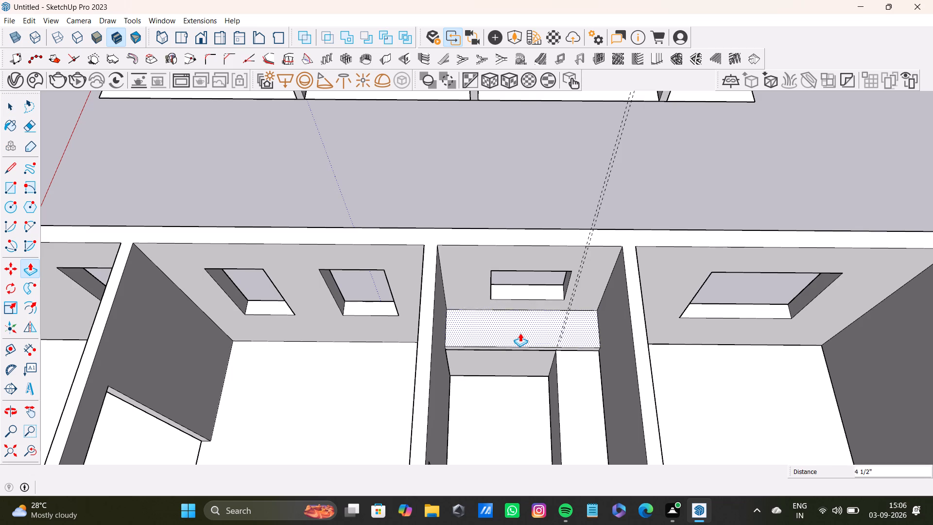
pyautogui.scroll(12, 514, 357)
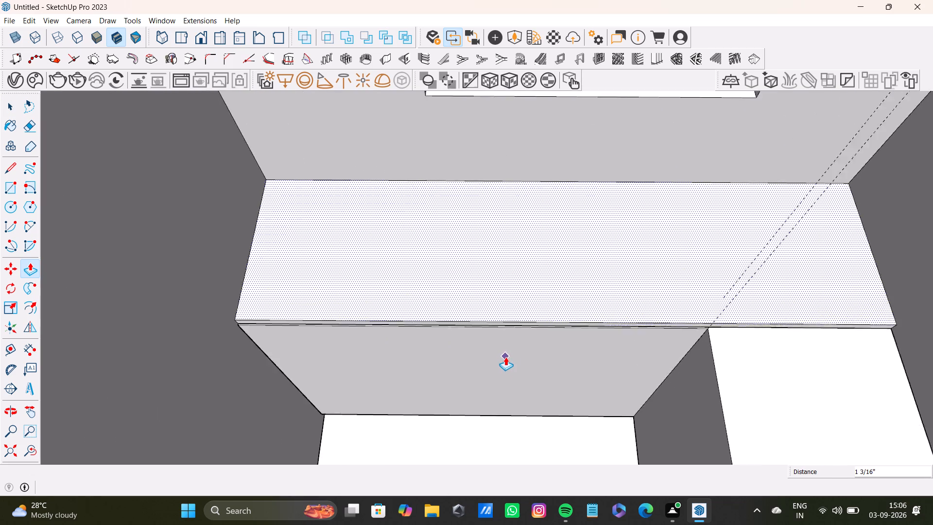
pyautogui.scroll(5, 505, 357)
pyautogui.keyDown('shift'); pyautogui.moveTo(507, 346); pyautogui.dragTo(440, 399, button='middle'); pyautogui.keyUp('shift')
pyautogui.moveTo(453, 389); pyautogui.dragTo(463, 309, button='middle')
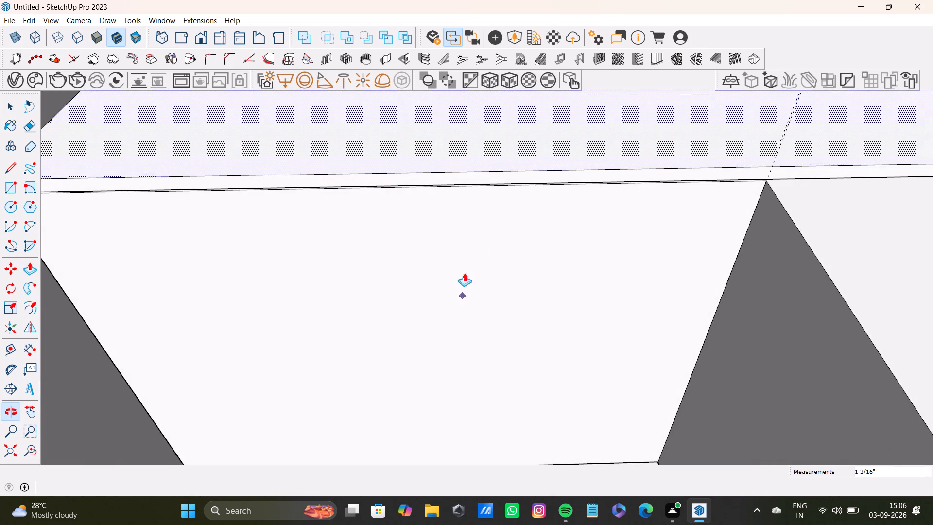
pyautogui.keyDown('shift'); pyautogui.moveTo(489, 239); pyautogui.dragTo(461, 348, button='middle'); pyautogui.keyUp('shift')
pyautogui.moveTo(456, 321); pyautogui.dragTo(447, 276, button='middle')
pyautogui.moveTo(454, 181); pyautogui.dragTo(455, 185)
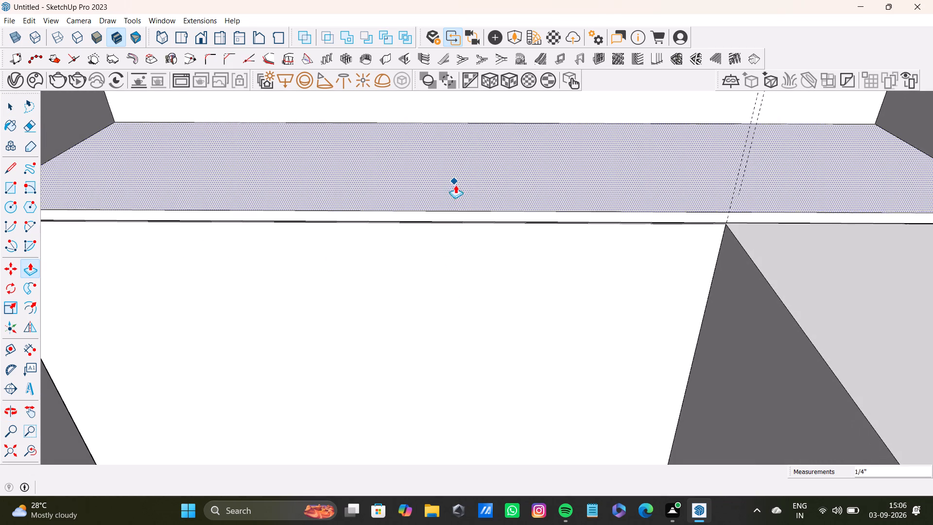
pyautogui.moveTo(455, 185); pyautogui.dragTo(455, 189)
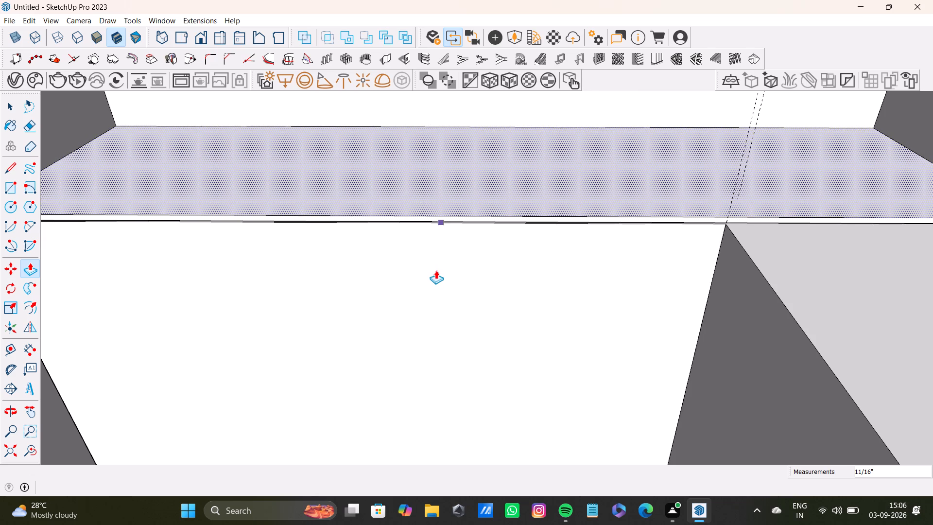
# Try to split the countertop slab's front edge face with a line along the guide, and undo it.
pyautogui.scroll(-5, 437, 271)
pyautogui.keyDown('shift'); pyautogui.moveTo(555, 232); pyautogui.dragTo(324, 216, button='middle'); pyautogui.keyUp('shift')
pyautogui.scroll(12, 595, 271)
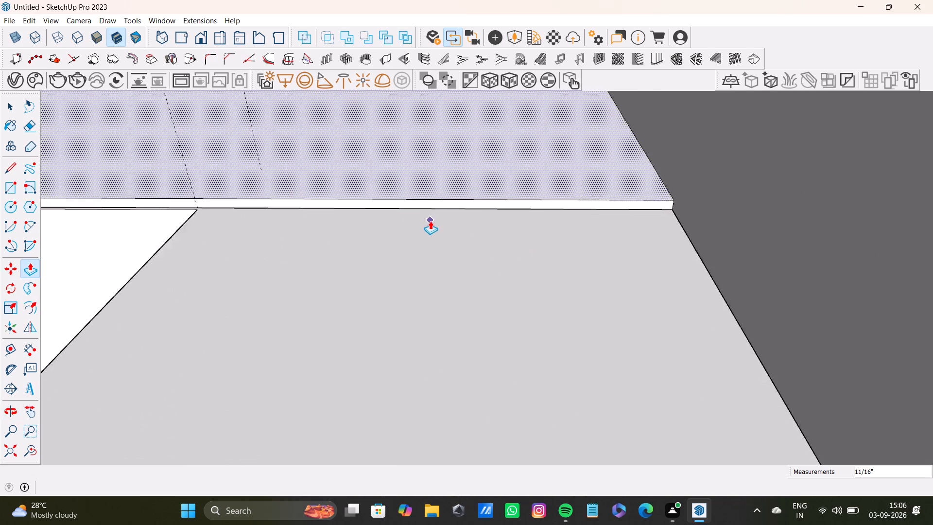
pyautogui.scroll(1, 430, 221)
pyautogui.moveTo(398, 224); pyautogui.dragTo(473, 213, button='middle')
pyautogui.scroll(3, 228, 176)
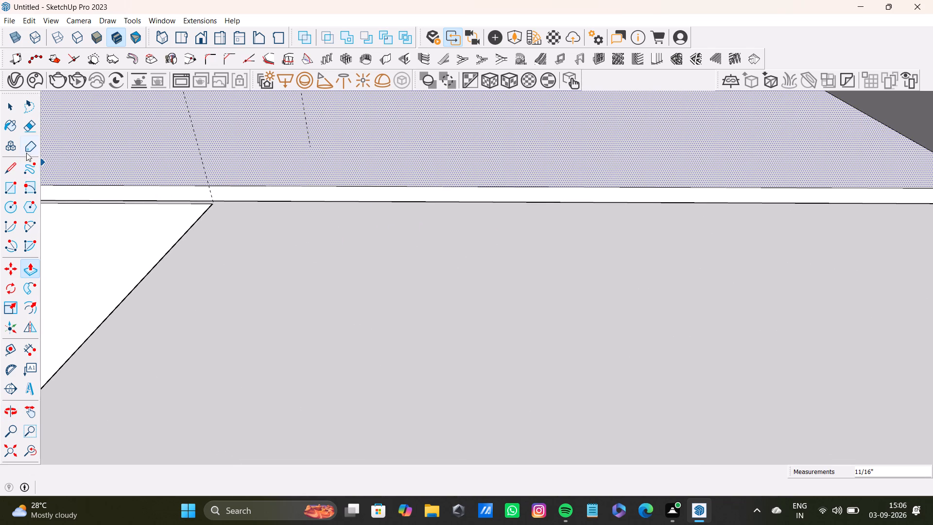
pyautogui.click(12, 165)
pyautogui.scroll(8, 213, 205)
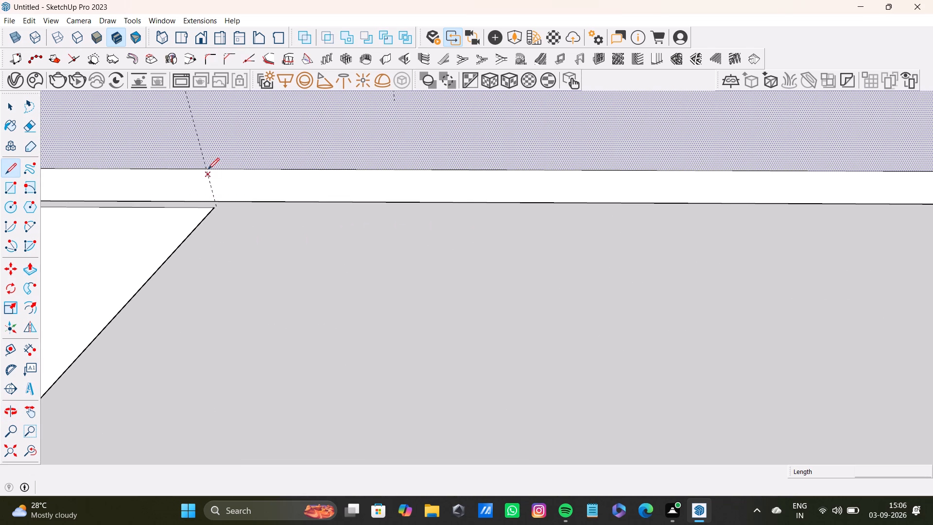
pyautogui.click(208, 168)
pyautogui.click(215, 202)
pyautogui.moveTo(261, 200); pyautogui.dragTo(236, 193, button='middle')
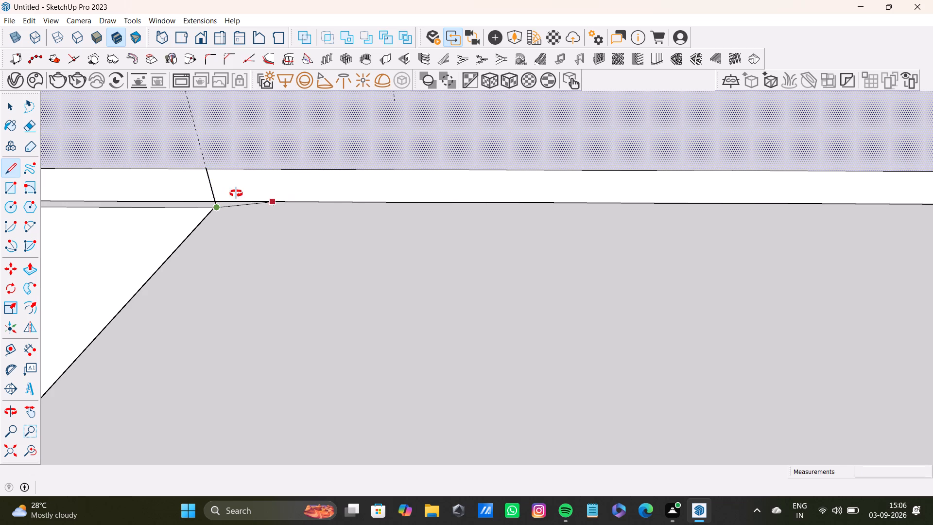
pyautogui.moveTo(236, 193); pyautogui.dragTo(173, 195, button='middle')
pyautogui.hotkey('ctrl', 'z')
# Split the countertop slab's front edge face with a line about 1/2" long beside the guide, at the counter's inner corner.
pyautogui.scroll(14, 265, 153)
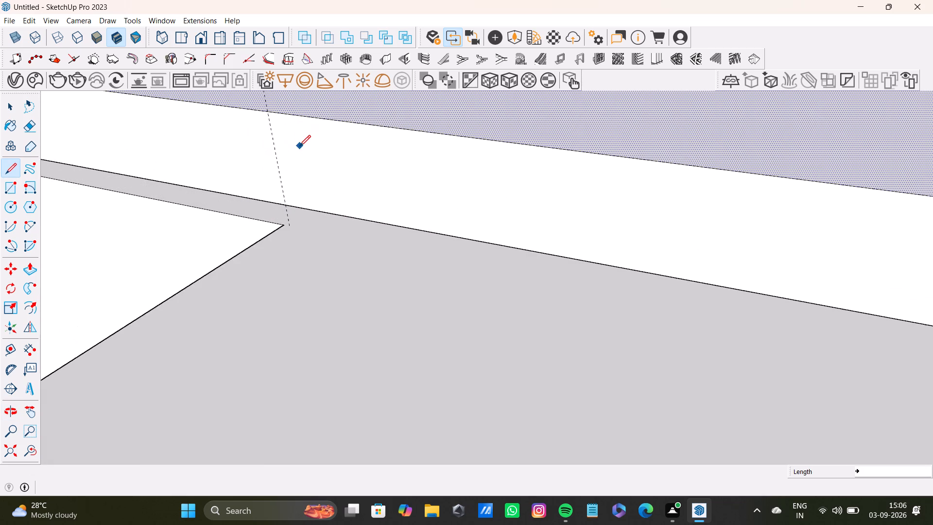
pyautogui.scroll(2, 299, 146)
pyautogui.click(275, 97)
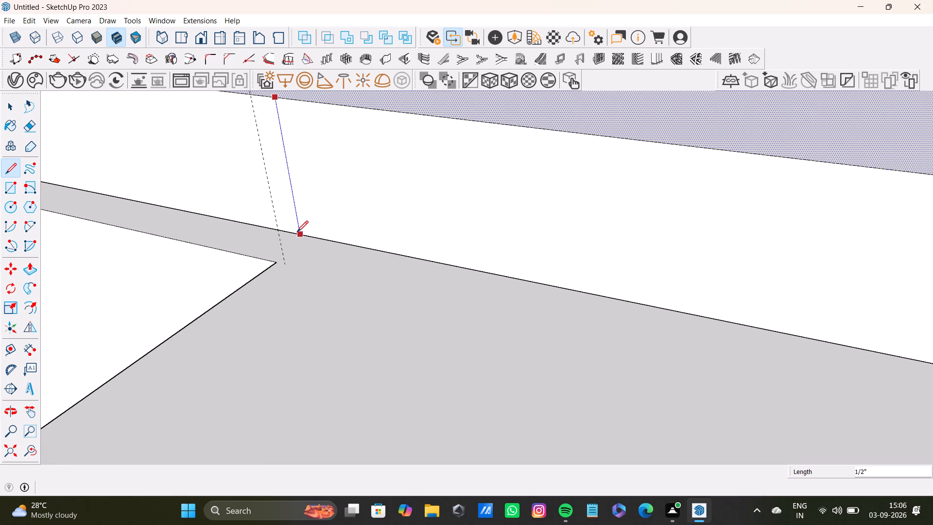
pyautogui.click(296, 232)
# Push/Pull the split edge section of the countertop slab about 9 1/4" out over the counter's long leg.
pyautogui.press('space')
pyautogui.click(340, 182)
pyautogui.scroll(-9, 338, 195)
pyautogui.moveTo(318, 242); pyautogui.dragTo(553, 264, button='middle')
pyautogui.scroll(-20, 338, 263)
pyautogui.scroll(-7, 338, 263)
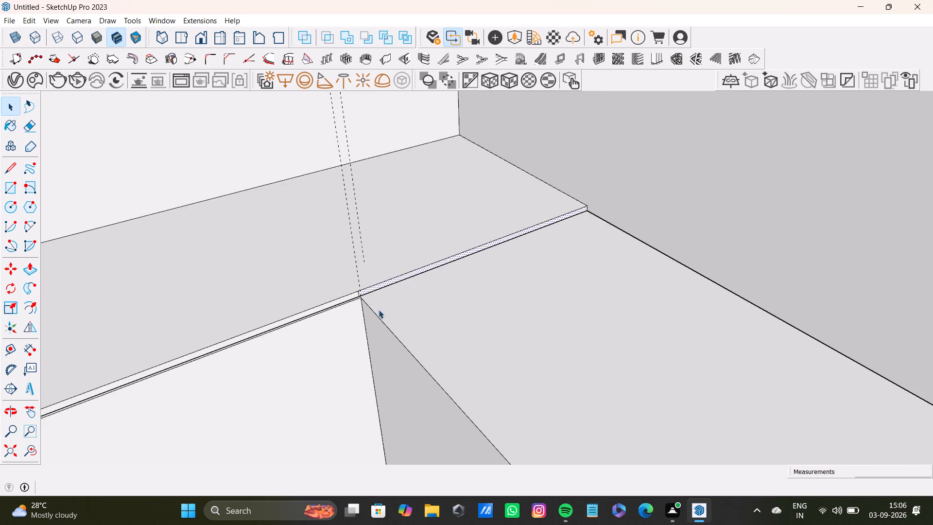
pyautogui.scroll(7, 369, 288)
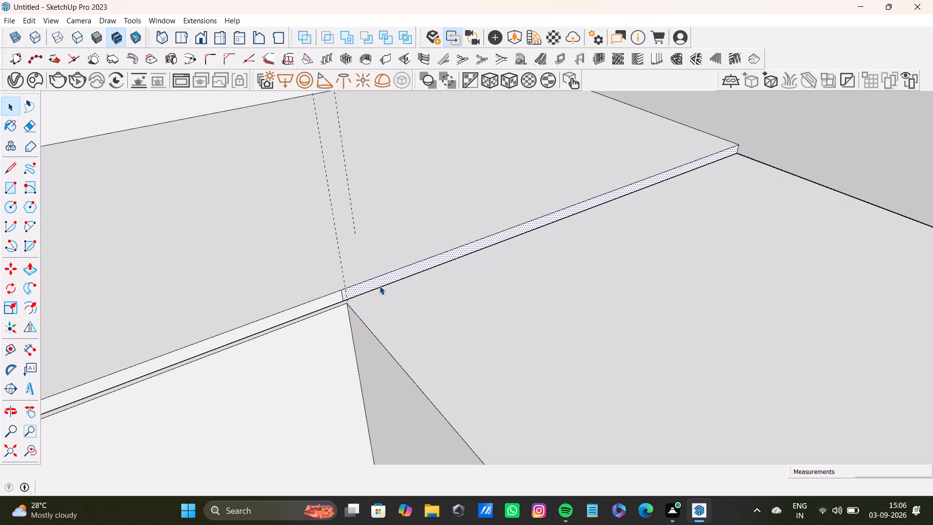
pyautogui.press('p')
pyautogui.moveTo(374, 285); pyautogui.dragTo(578, 390)
pyautogui.scroll(-4, 536, 361)
pyautogui.scroll(1, 532, 360)
pyautogui.scroll(-5, 533, 359)
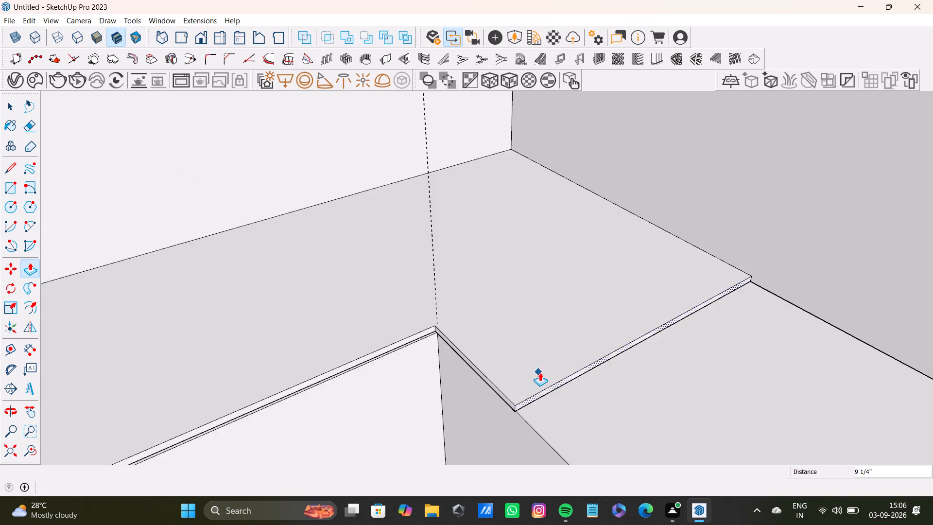
# Extend the countertop slab's end face about 4' 3 3/8" further along the counter's long leg.
pyautogui.scroll(-13, 540, 372)
pyautogui.keyDown('shift'); pyautogui.moveTo(563, 378); pyautogui.dragTo(485, 220, button='middle'); pyautogui.keyUp('shift')
pyautogui.scroll(2, 498, 241)
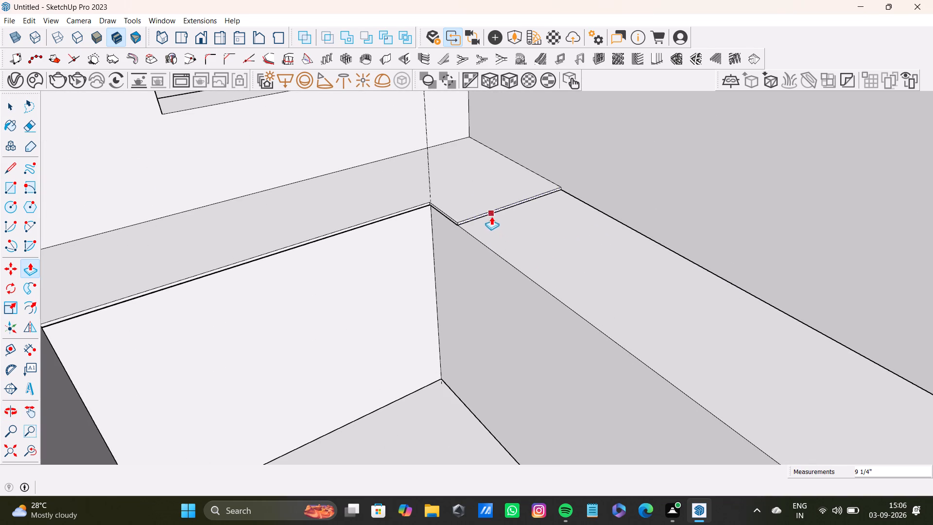
pyautogui.moveTo(491, 212); pyautogui.dragTo(750, 369)
pyautogui.scroll(-5, 750, 370)
pyautogui.keyDown('shift'); pyautogui.moveTo(750, 366); pyautogui.dragTo(692, 319, button='middle'); pyautogui.keyUp('shift')
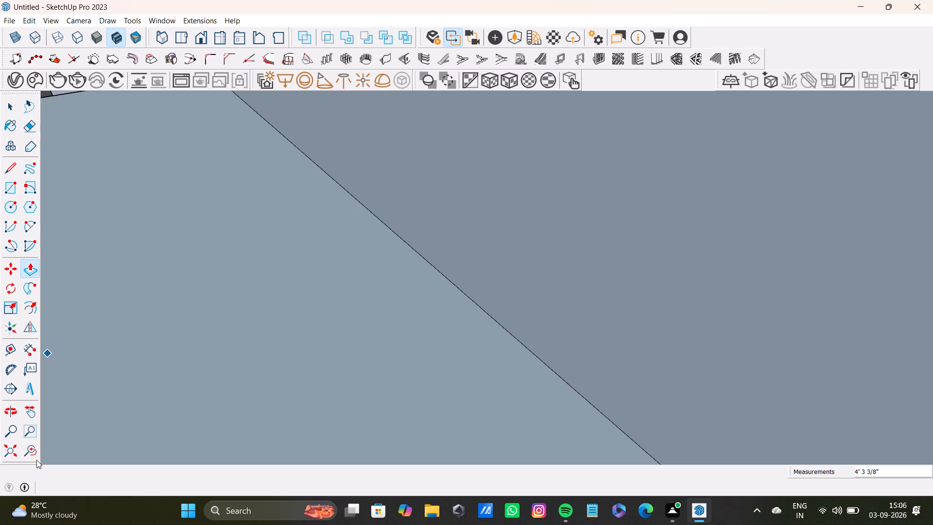
# Extend the countertop slab about 2' 7 7/16" more to the end of the counter's long leg.
pyautogui.click(32, 449)
pyautogui.click(10, 455)
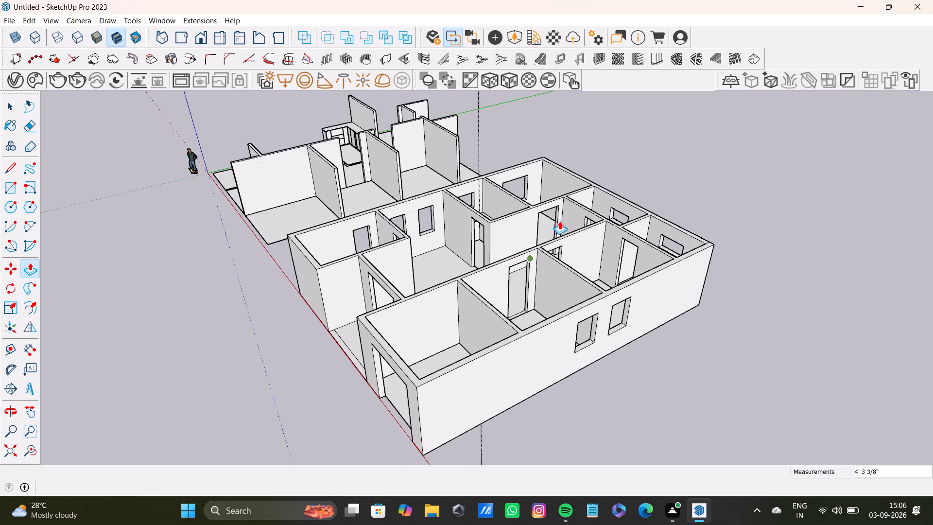
pyautogui.keyDown('shift'); pyautogui.moveTo(560, 214); pyautogui.dragTo(435, 271, button='middle'); pyautogui.keyUp('shift')
pyautogui.scroll(8, 442, 270)
pyautogui.moveTo(368, 229); pyautogui.dragTo(391, 352, button='middle')
pyautogui.scroll(8, 284, 333)
pyautogui.keyDown('shift'); pyautogui.scroll(3, 339, 324); pyautogui.keyUp('shift')
pyautogui.moveTo(338, 327); pyautogui.dragTo(338, 252, button='middle')
pyautogui.scroll(3, 330, 252)
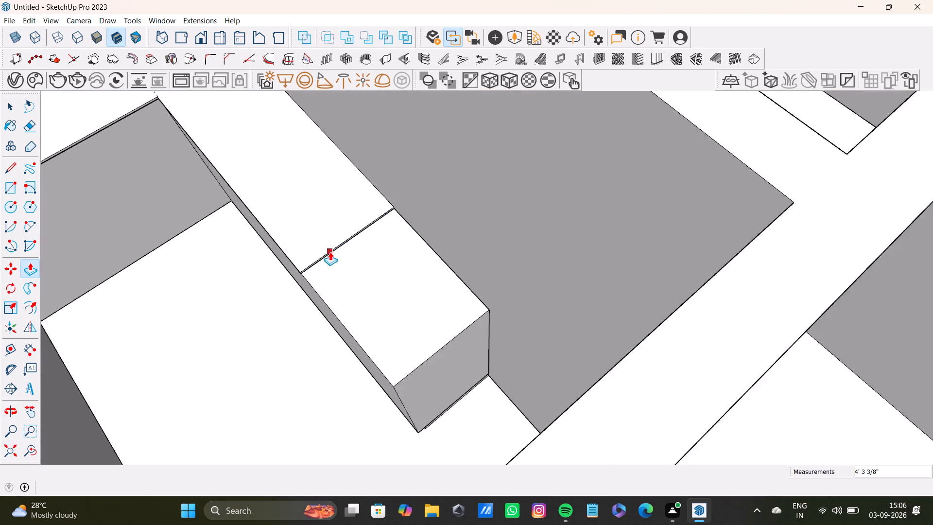
pyautogui.scroll(5, 330, 252)
pyautogui.moveTo(327, 252); pyautogui.dragTo(539, 373)
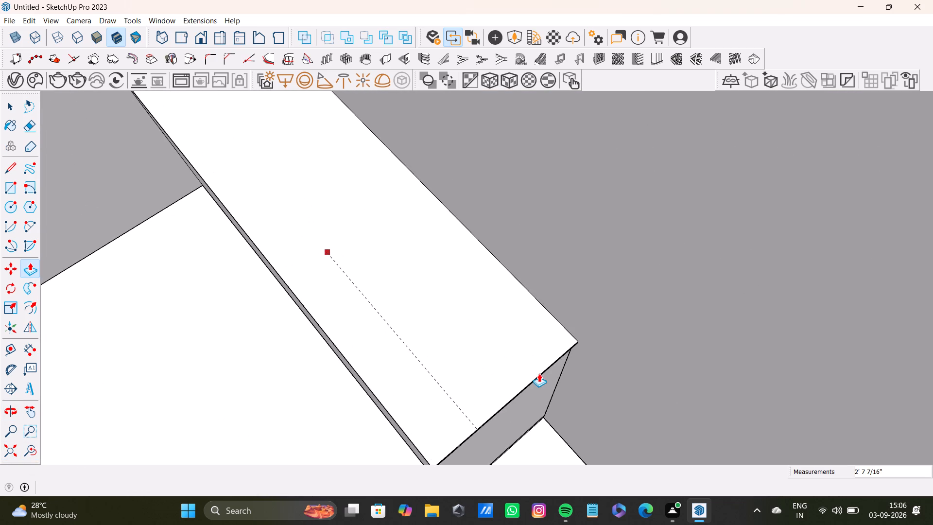
# Push/Pull the countertop slab's end face slightly further out past the end of the counter's long leg.
pyautogui.moveTo(539, 373); pyautogui.dragTo(541, 373)
pyautogui.click(516, 354)
pyautogui.press('space')
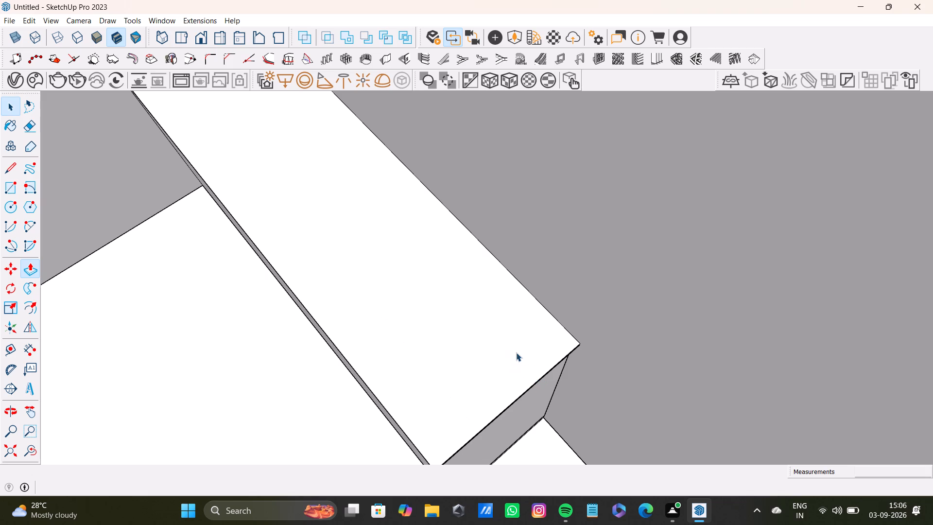
# Push/Pull the L-shaped countertop slab's top face slightly upward to thicken the slab.
pyautogui.click(516, 352)
pyautogui.press('p')
pyautogui.moveTo(513, 351); pyautogui.dragTo(516, 347)
pyautogui.press('space')
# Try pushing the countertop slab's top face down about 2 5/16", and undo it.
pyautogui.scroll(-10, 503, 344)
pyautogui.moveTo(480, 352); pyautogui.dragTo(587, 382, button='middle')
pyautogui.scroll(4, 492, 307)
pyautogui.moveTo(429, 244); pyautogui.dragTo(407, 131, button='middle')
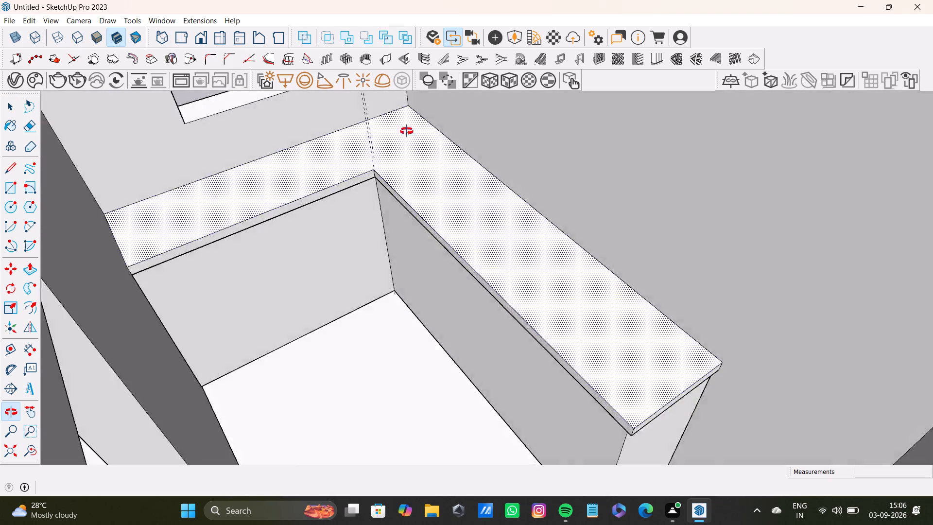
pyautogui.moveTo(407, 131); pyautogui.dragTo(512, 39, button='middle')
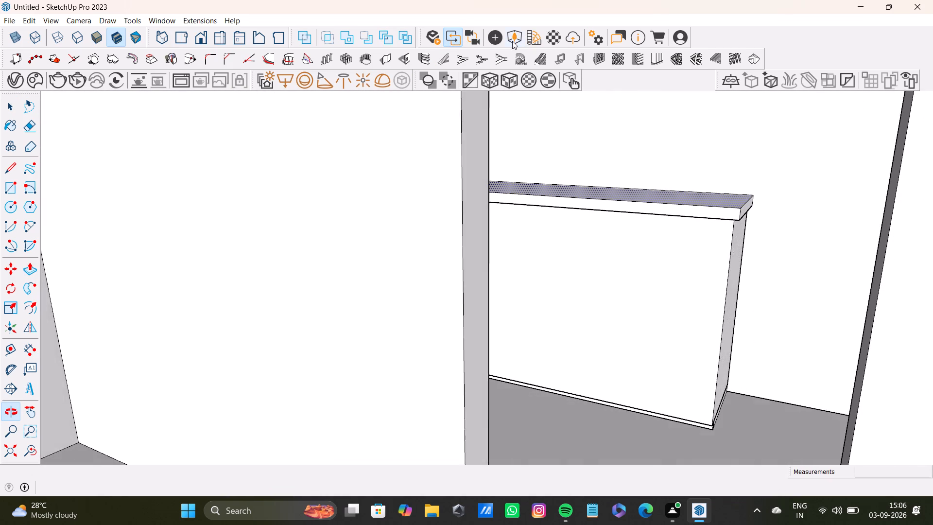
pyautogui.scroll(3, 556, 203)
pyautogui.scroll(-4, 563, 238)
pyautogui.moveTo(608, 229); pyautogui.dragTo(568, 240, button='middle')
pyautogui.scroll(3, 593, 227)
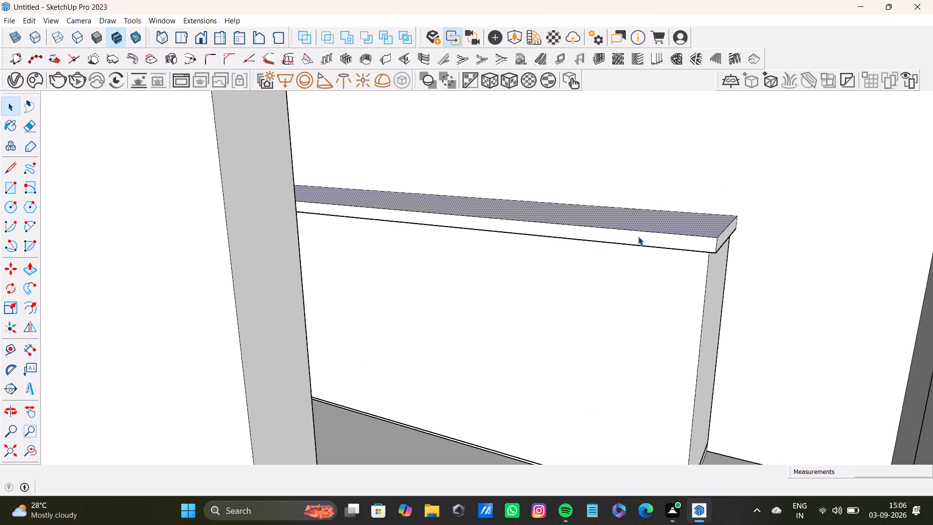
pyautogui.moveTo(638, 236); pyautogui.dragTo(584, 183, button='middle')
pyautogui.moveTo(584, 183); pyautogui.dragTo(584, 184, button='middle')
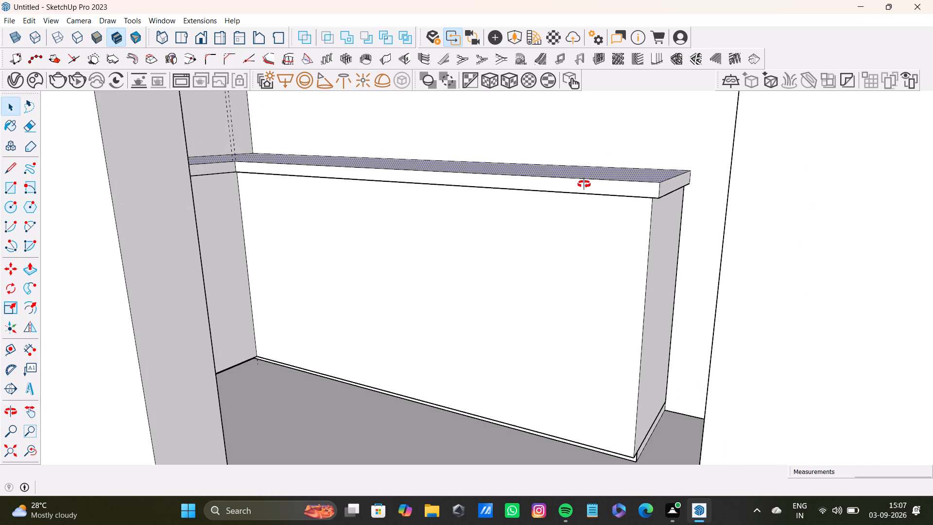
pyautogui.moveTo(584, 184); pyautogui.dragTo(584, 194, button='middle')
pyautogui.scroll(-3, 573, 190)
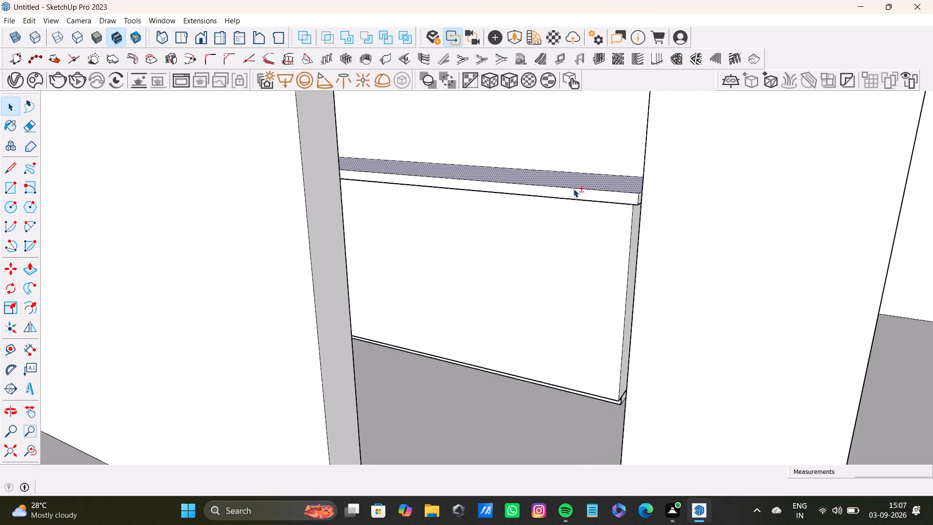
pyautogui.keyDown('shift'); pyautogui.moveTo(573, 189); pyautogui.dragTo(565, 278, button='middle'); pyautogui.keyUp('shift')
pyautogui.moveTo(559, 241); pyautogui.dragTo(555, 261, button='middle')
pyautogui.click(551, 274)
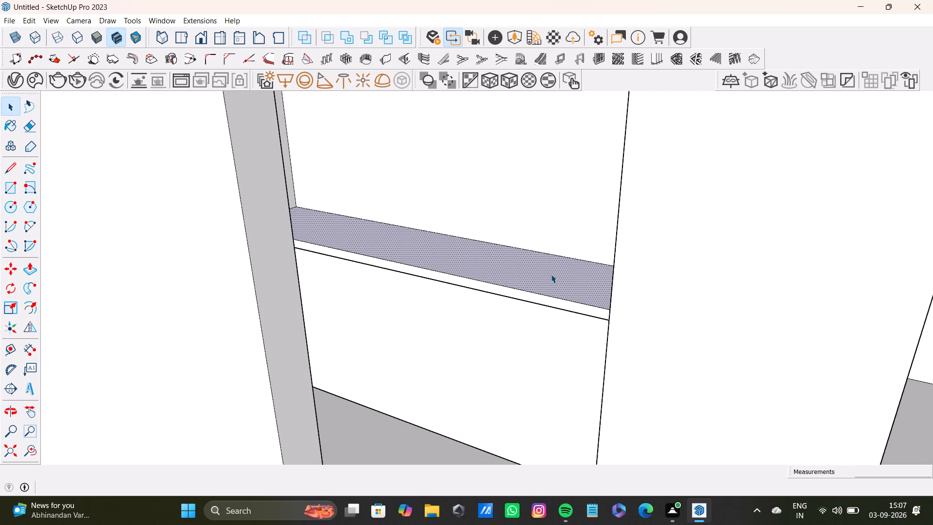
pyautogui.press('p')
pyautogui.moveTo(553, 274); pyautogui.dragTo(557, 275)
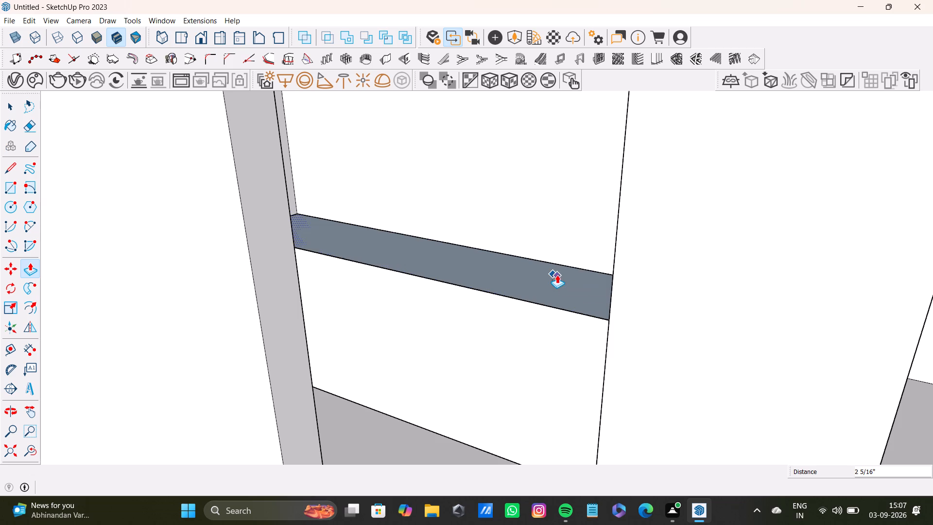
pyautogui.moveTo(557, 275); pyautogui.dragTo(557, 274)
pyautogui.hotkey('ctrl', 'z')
# Push the countertop slab's top face down to make the slab thinner, and clear the selection.
pyautogui.moveTo(529, 264); pyautogui.dragTo(529, 271)
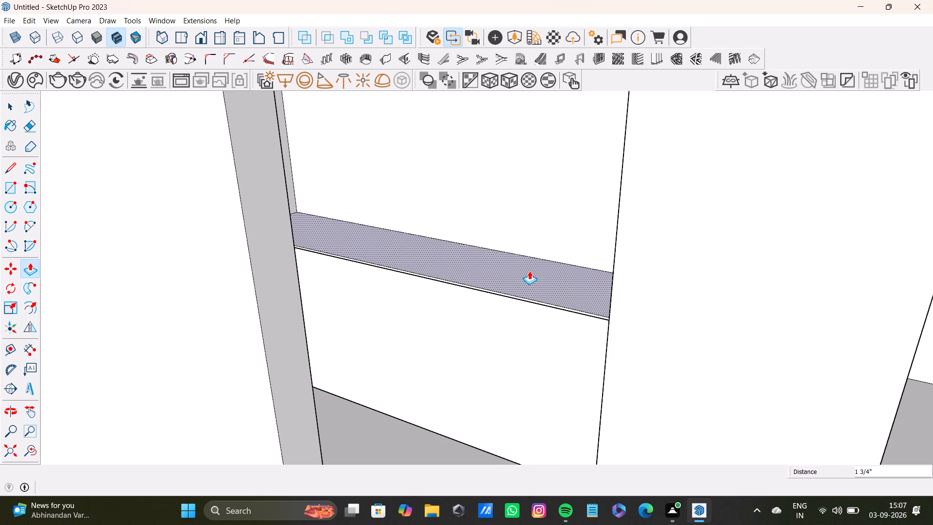
pyautogui.moveTo(529, 271); pyautogui.dragTo(531, 269)
pyautogui.press('space')
pyautogui.scroll(-13, 507, 276)
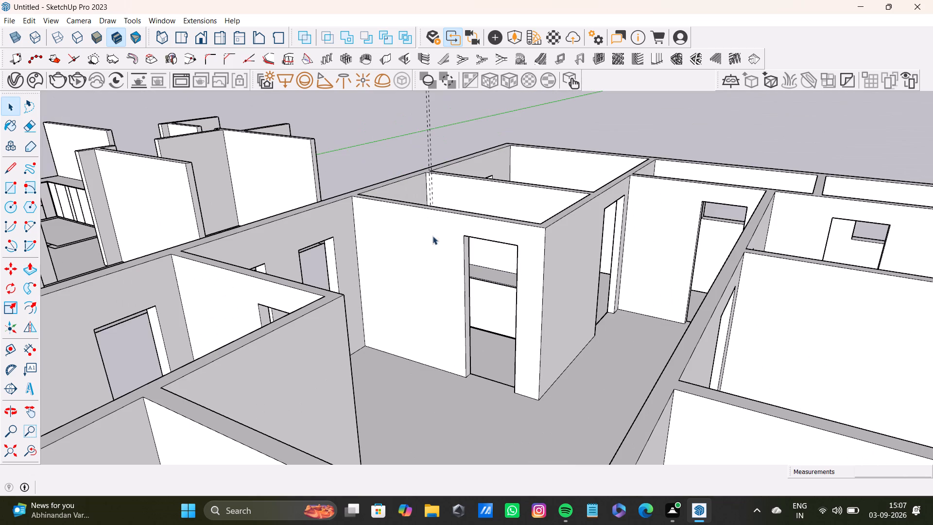
pyautogui.click(380, 121)
# Open the L-shaped counter group for editing and select the front face of its short leg below the window.
pyautogui.moveTo(558, 289); pyautogui.dragTo(368, 426, button='middle')
pyautogui.scroll(-1, 367, 425)
pyautogui.scroll(9, 436, 291)
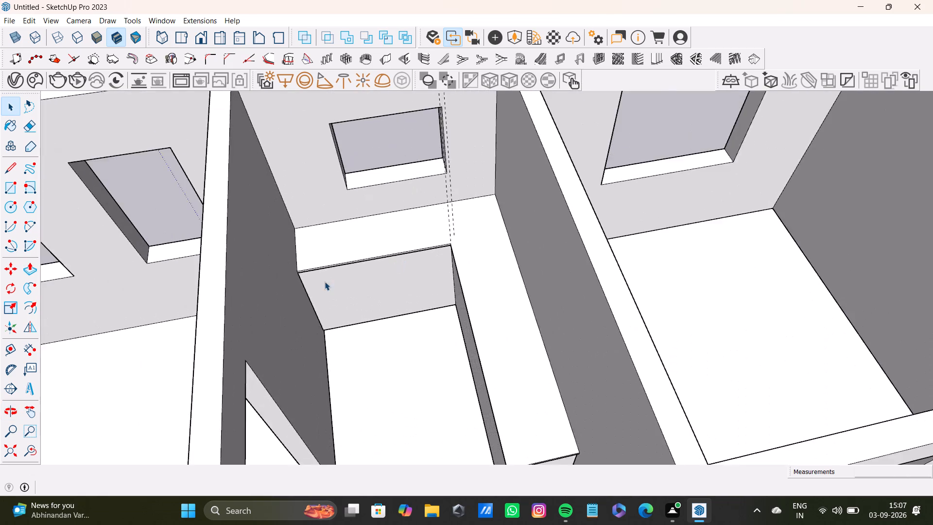
pyautogui.scroll(7, 325, 281)
pyautogui.keyDown('shift'); pyautogui.moveTo(396, 276); pyautogui.dragTo(454, 351, button='middle'); pyautogui.keyUp('shift')
pyautogui.moveTo(470, 376); pyautogui.dragTo(426, 303, button='middle')
pyautogui.tripleClick(408, 306)
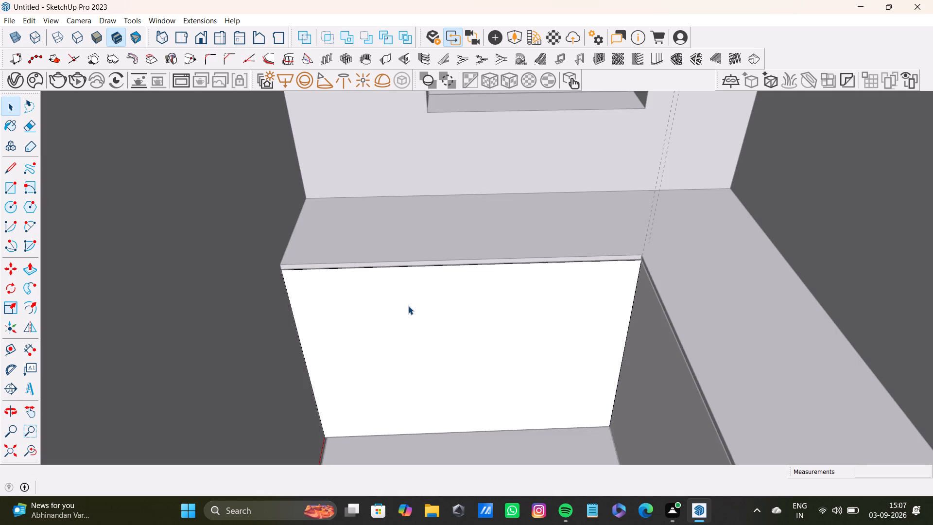
pyautogui.click(421, 336)
pyautogui.scroll(-1, 418, 361)
pyautogui.moveTo(418, 361); pyautogui.dragTo(442, 383, button='middle')
pyautogui.moveTo(432, 376); pyautogui.dragTo(411, 332, button='middle')
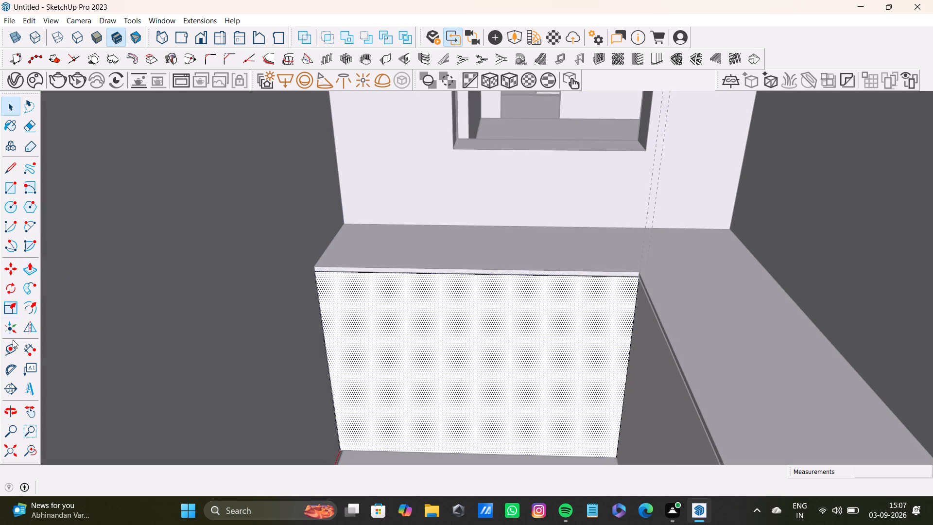
# Place a Tape Measure guide 0.5" below the top edge of the short leg's front face.
pyautogui.click(13, 345)
pyautogui.scroll(4, 300, 341)
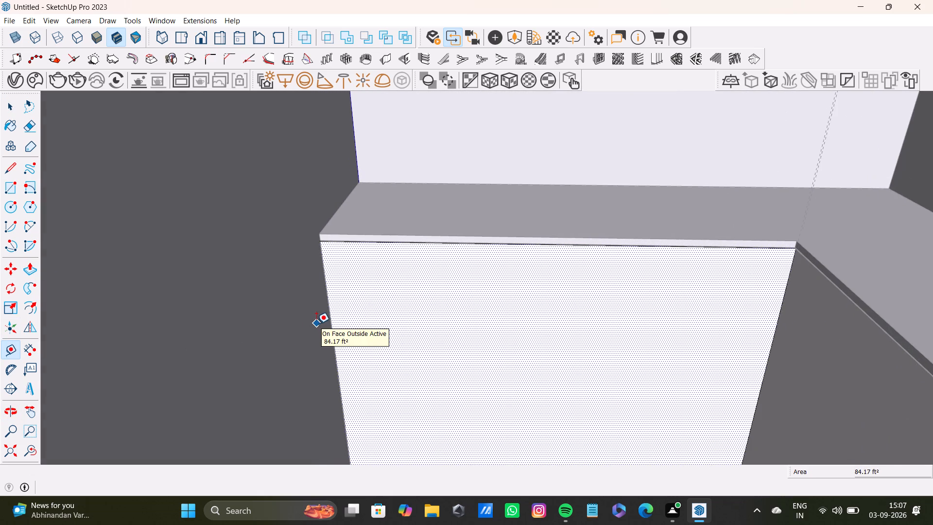
pyautogui.scroll(-2, 380, 322)
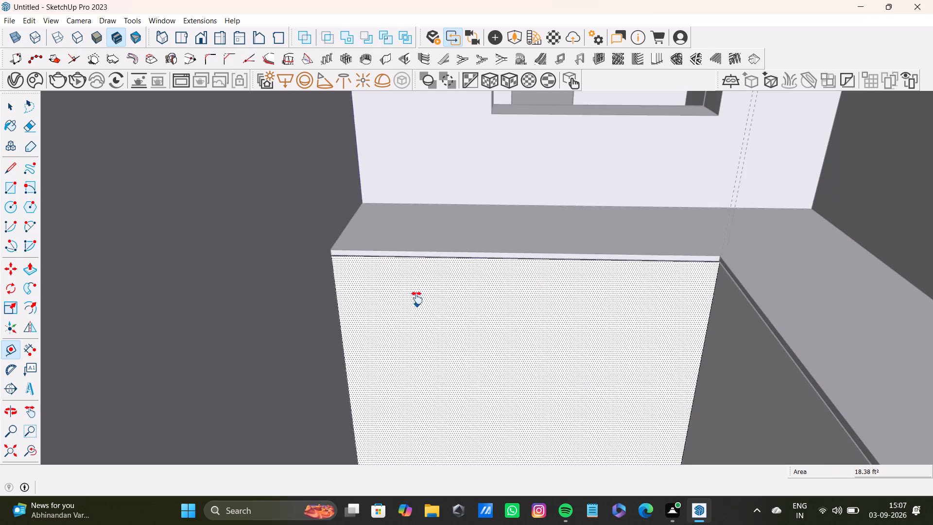
pyautogui.keyDown('shift'); pyautogui.moveTo(417, 298); pyautogui.dragTo(381, 417, button='middle'); pyautogui.keyUp('shift')
pyautogui.moveTo(393, 402); pyautogui.dragTo(385, 294, button='middle')
pyautogui.scroll(12, 295, 338)
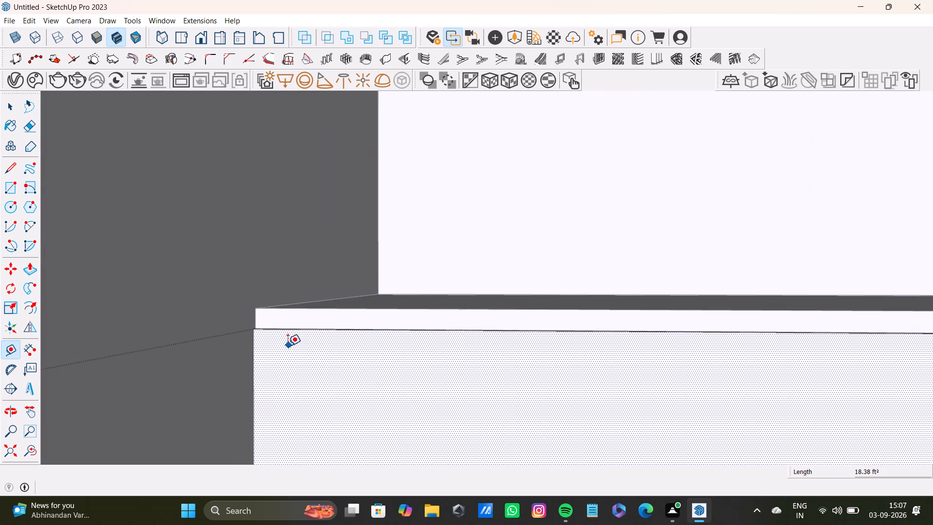
pyautogui.scroll(4, 288, 346)
pyautogui.moveTo(290, 322); pyautogui.dragTo(218, 392, button='middle')
pyautogui.scroll(1, 218, 392)
pyautogui.scroll(-1, 244, 383)
pyautogui.scroll(3, 311, 358)
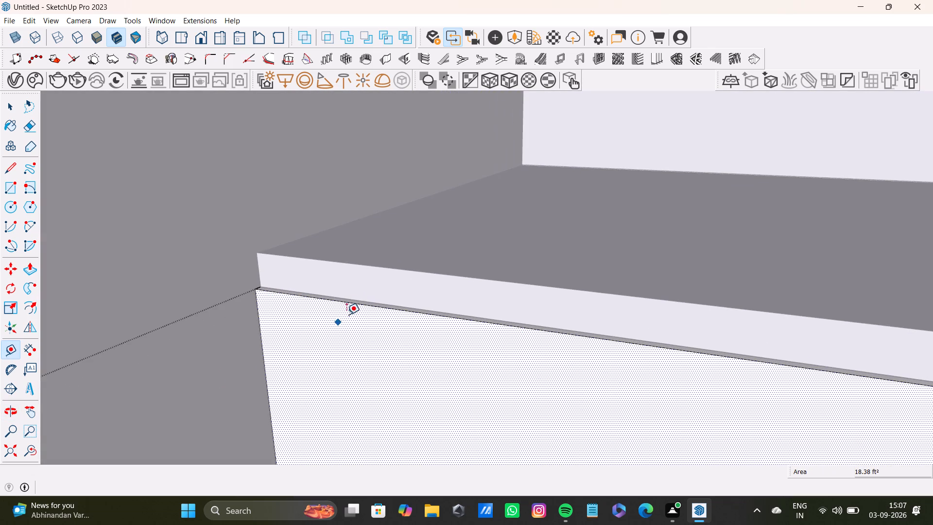
pyautogui.click(359, 304)
pyautogui.scroll(-2, 391, 373)
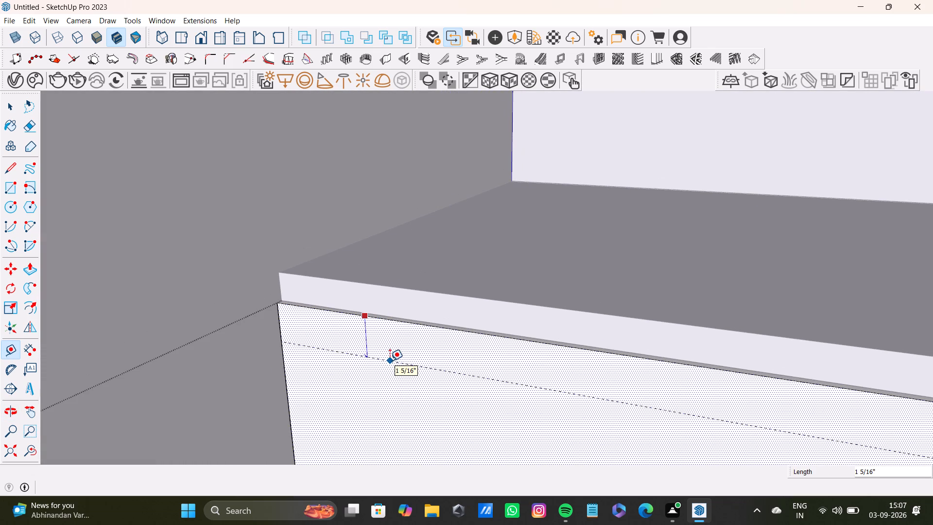
pyautogui.write('0.5')
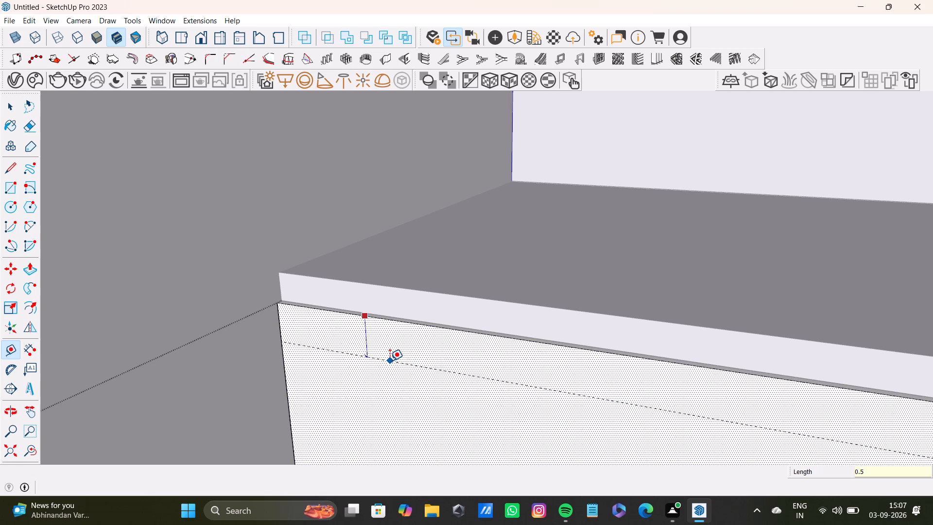
pyautogui.hotkey('shift', '"')
pyautogui.press('Return')
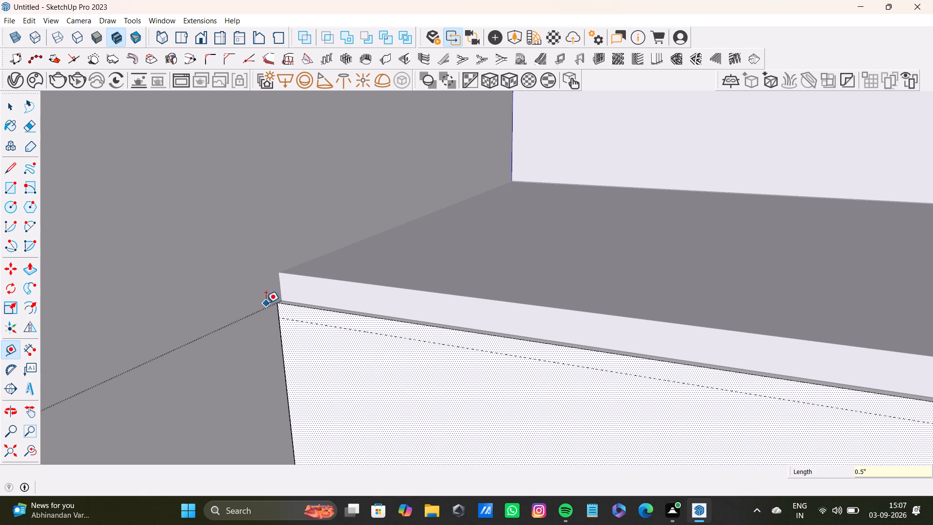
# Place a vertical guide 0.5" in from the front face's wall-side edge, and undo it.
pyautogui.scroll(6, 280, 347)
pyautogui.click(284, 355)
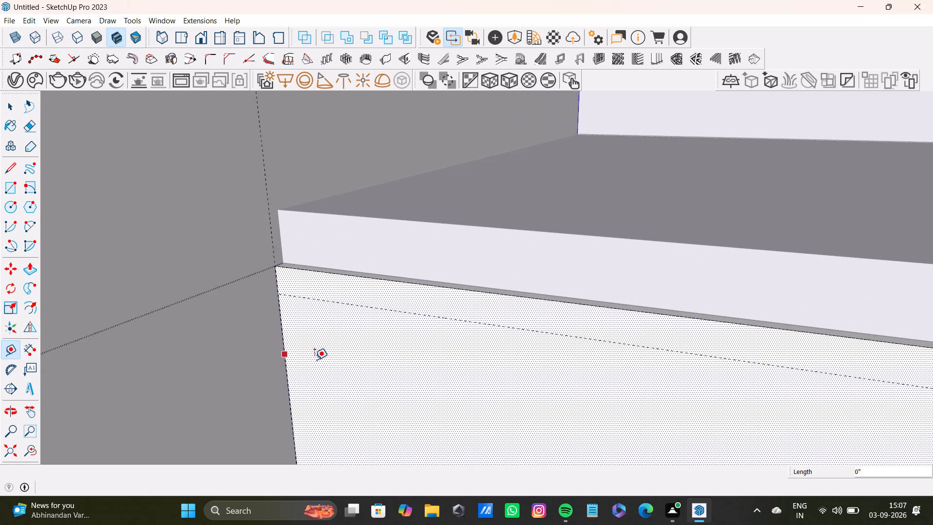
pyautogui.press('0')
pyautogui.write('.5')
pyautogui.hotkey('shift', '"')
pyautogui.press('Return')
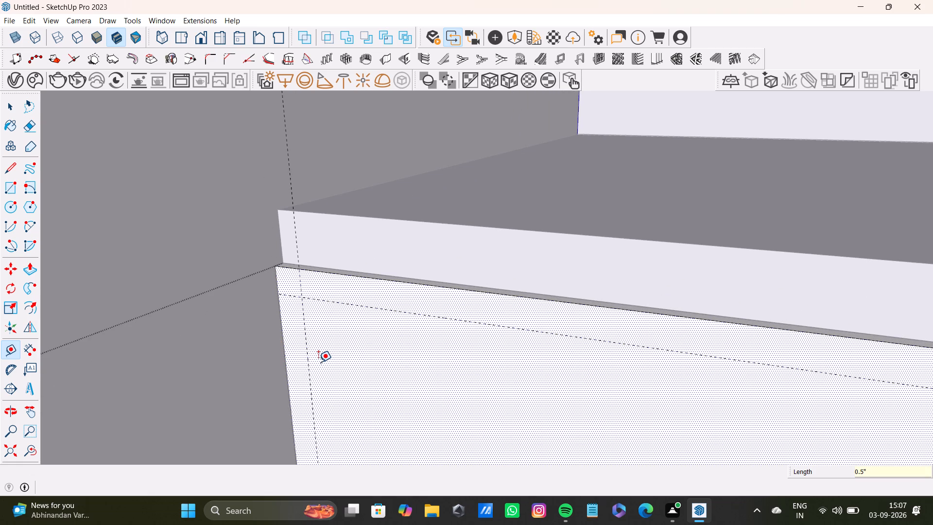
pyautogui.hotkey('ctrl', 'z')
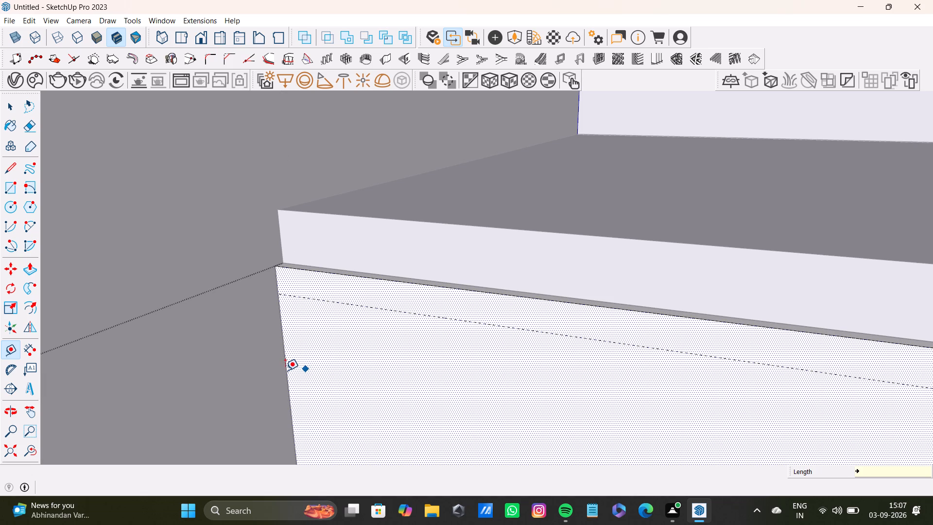
# Place a vertical guide 1" in from the front face's wall-side edge.
pyautogui.click(284, 370)
pyautogui.scroll(3, 290, 360)
pyautogui.scroll(3, 281, 296)
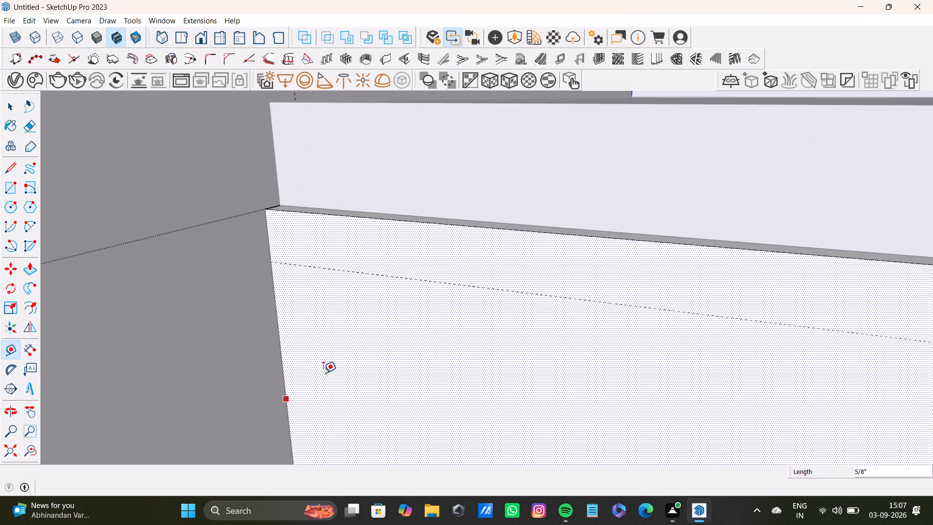
pyautogui.scroll(-3, 324, 371)
pyautogui.moveTo(334, 379); pyautogui.dragTo(295, 302, button='middle')
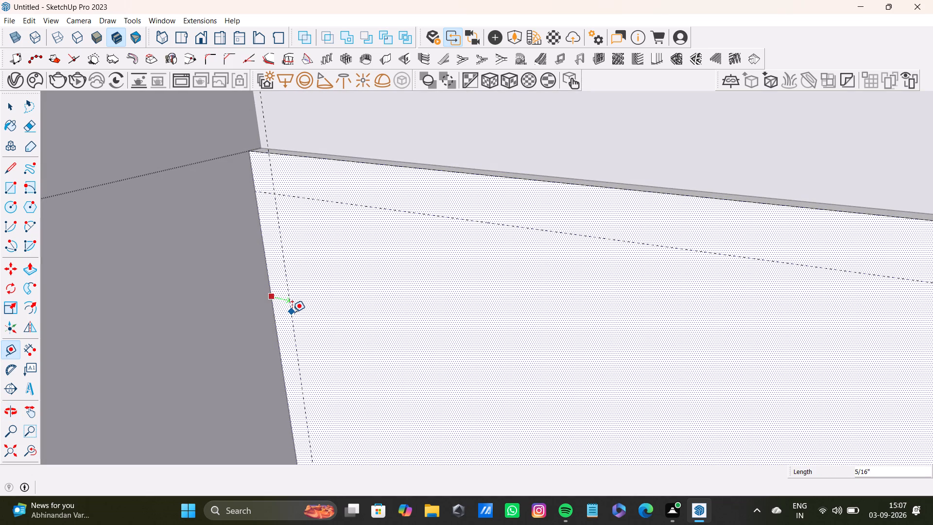
pyautogui.press('1')
pyautogui.hotkey('shift', '"')
pyautogui.press('Return')
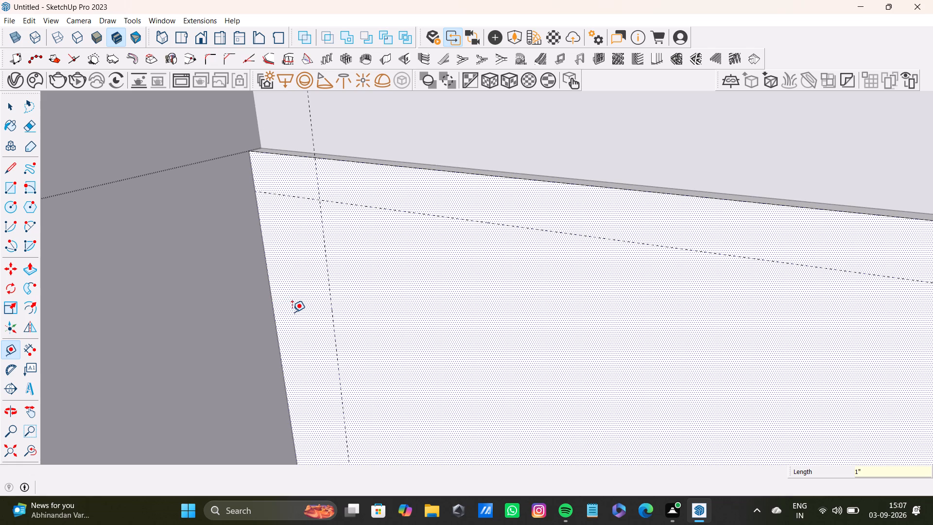
# Place a second vertical guide 0.5" further in from the 1" guide on the front face.
pyautogui.scroll(-8, 290, 249)
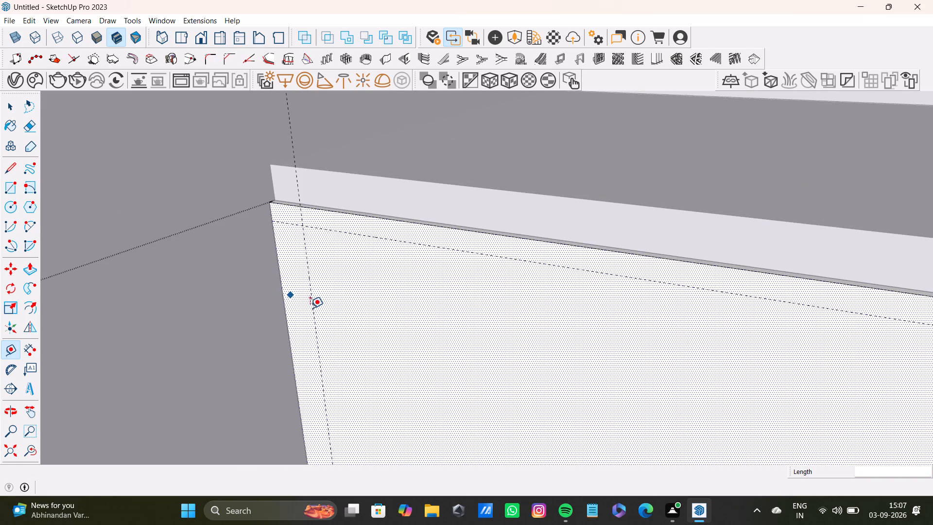
pyautogui.click(315, 318)
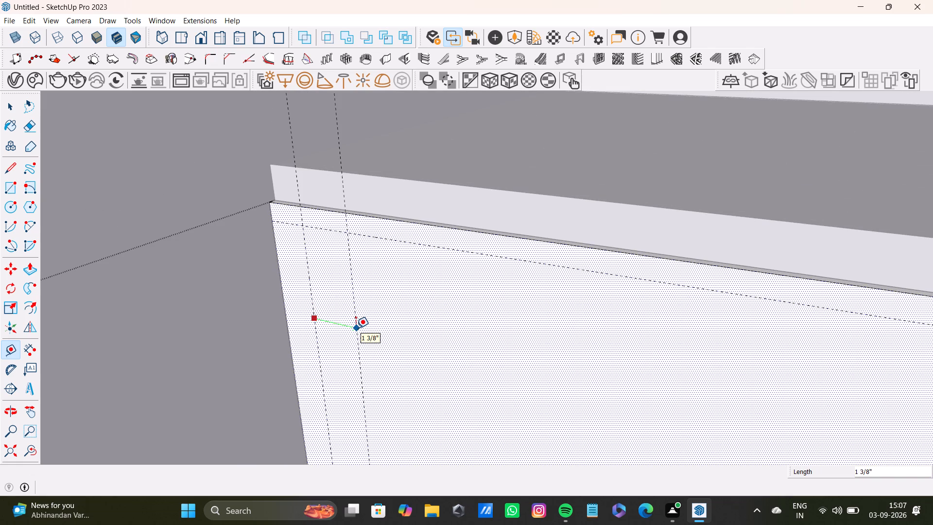
pyautogui.write('0.5')
pyautogui.hotkey('shift', '"')
pyautogui.press('Return')
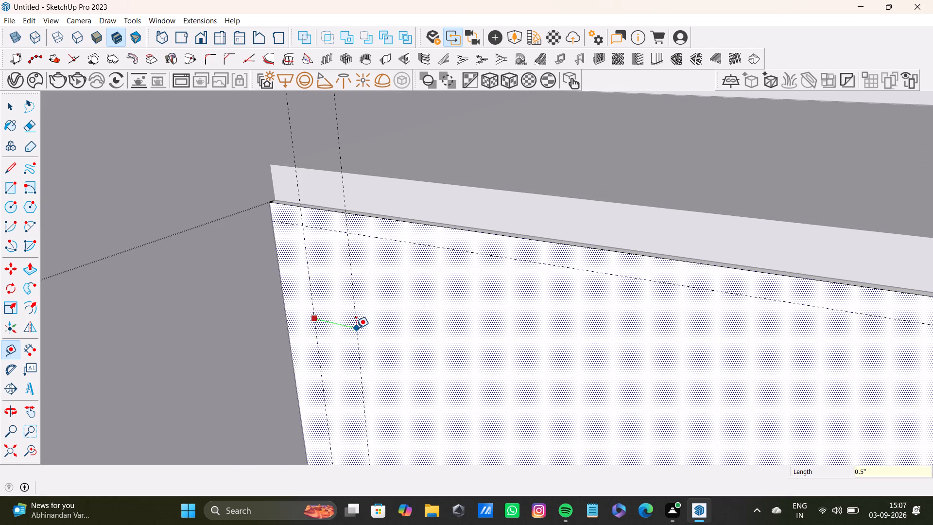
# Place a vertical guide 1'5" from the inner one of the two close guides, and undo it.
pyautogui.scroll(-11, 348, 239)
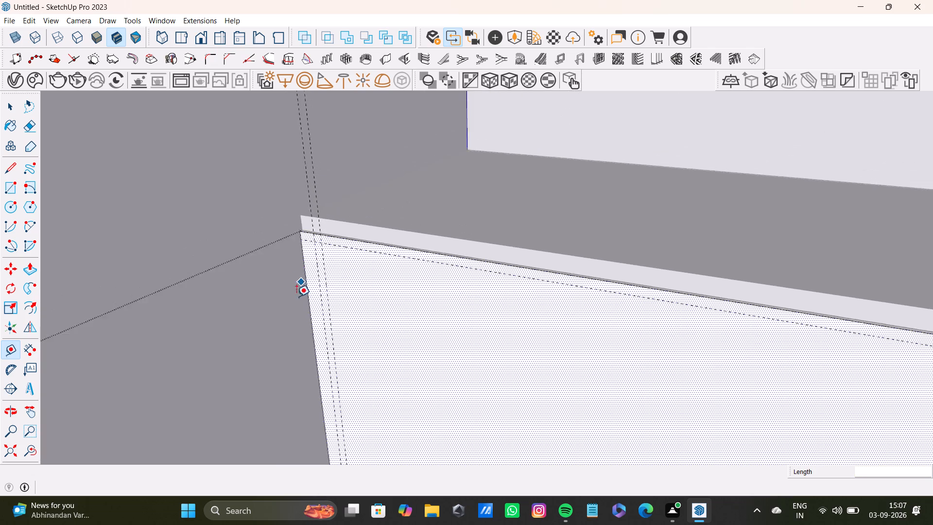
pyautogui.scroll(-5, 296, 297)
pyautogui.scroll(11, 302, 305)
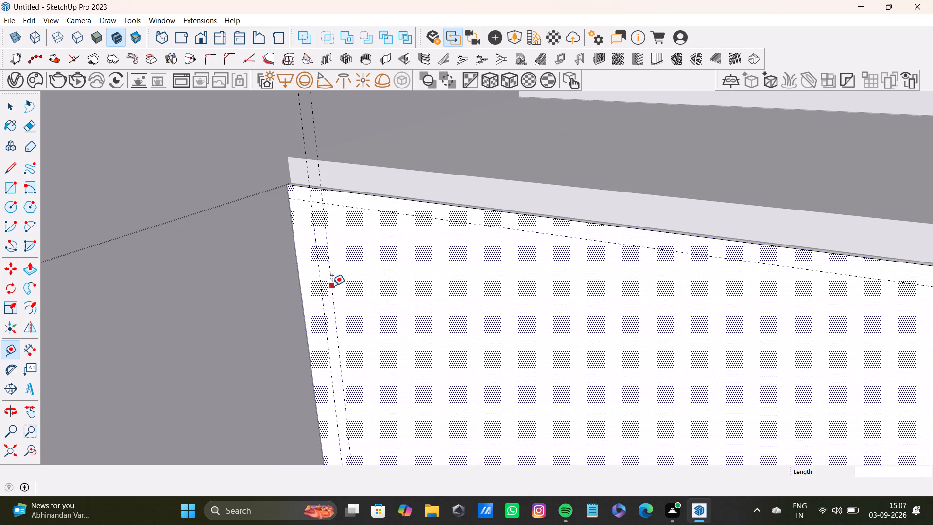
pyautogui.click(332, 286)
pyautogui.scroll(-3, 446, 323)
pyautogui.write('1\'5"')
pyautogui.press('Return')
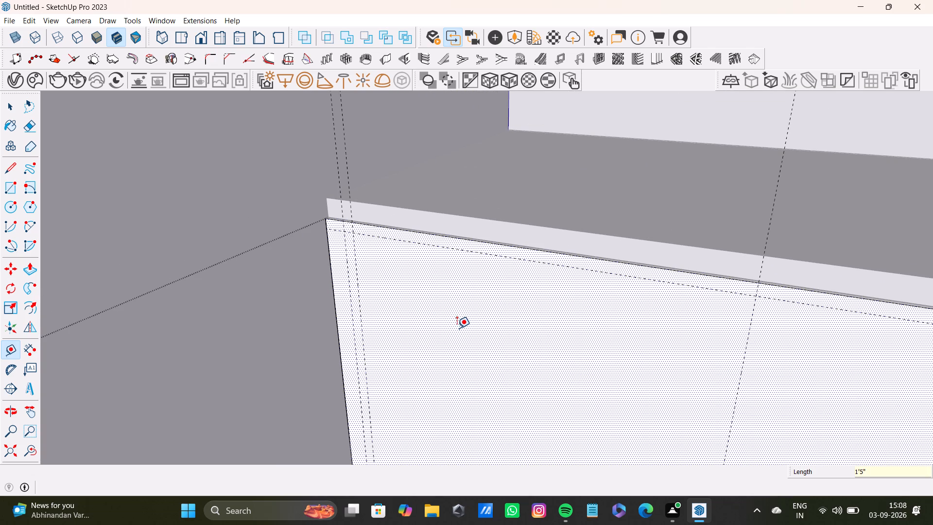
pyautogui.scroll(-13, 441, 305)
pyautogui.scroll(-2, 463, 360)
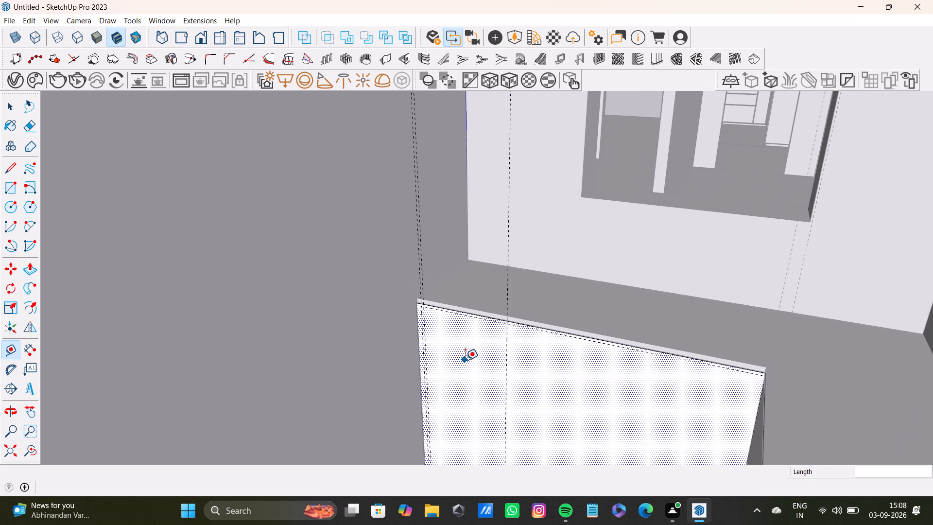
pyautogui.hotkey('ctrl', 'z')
# Place a vertical guide 1' in from the inner one of the two close guides on the front face.
pyautogui.scroll(14, 434, 351)
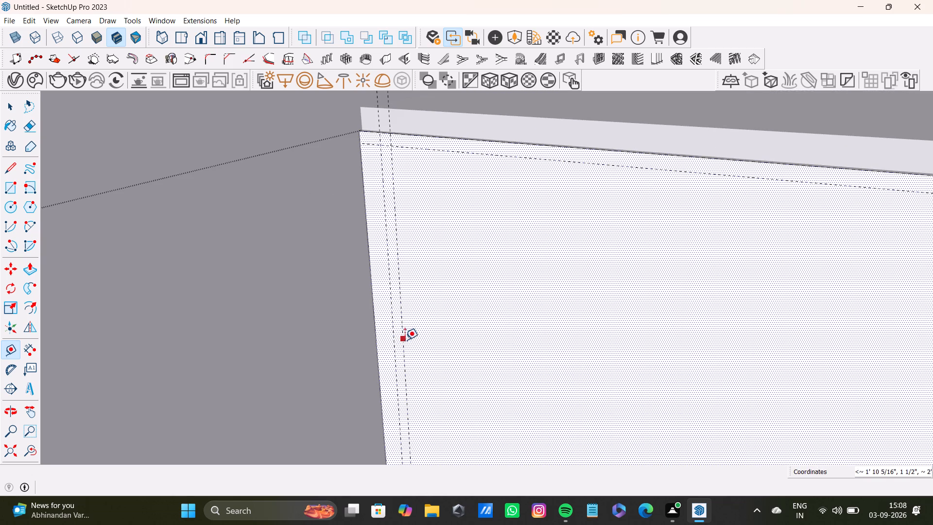
pyautogui.moveTo(402, 338); pyautogui.dragTo(408, 342)
pyautogui.press('1')
pyautogui.press("'")
pyautogui.press('Return')
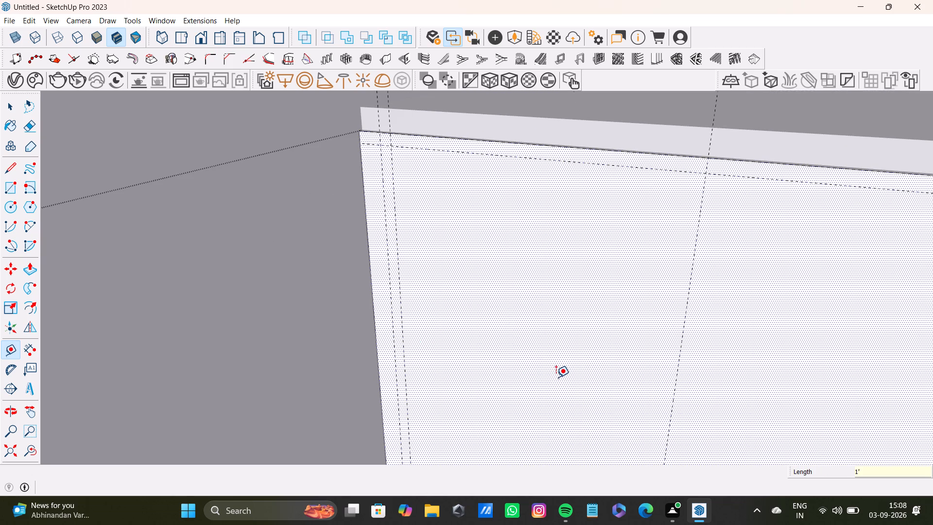
# Place a vertical guide 0.5" beyond the 1' guide on the counter's front face.
pyautogui.scroll(-8, 499, 309)
pyautogui.keyDown('shift'); pyautogui.moveTo(501, 315); pyautogui.dragTo(413, 279, button='middle'); pyautogui.keyUp('shift')
pyautogui.scroll(4, 442, 277)
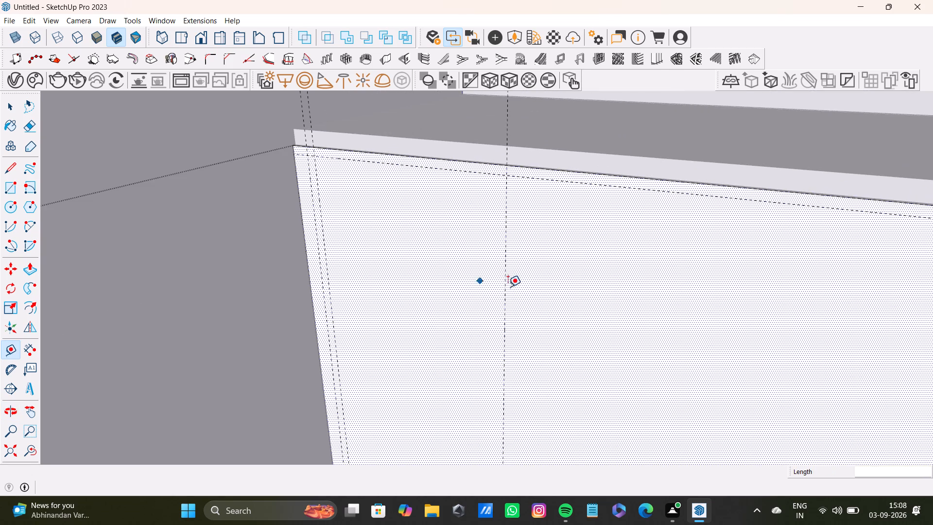
pyautogui.moveTo(503, 293); pyautogui.dragTo(512, 297)
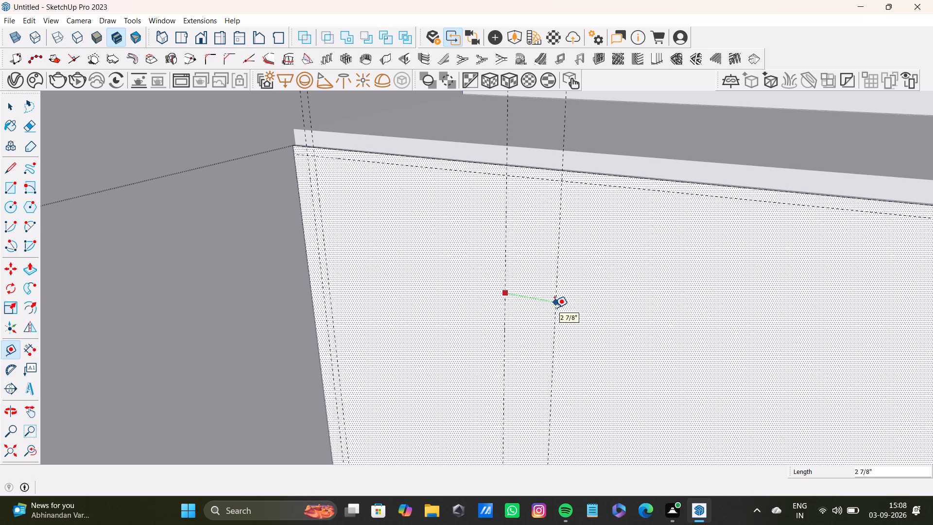
pyautogui.write('0.')
pyautogui.press('5')
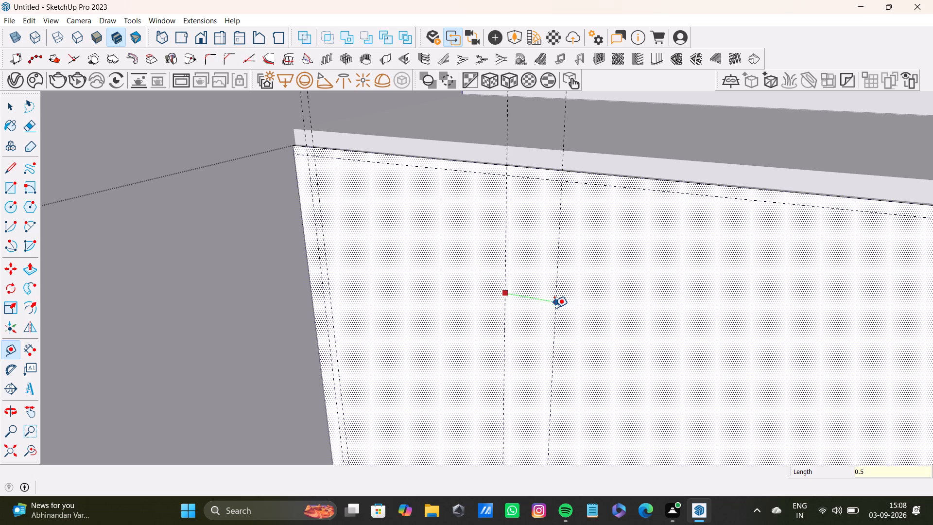
pyautogui.hotkey('shift', '"')
pyautogui.press('Return')
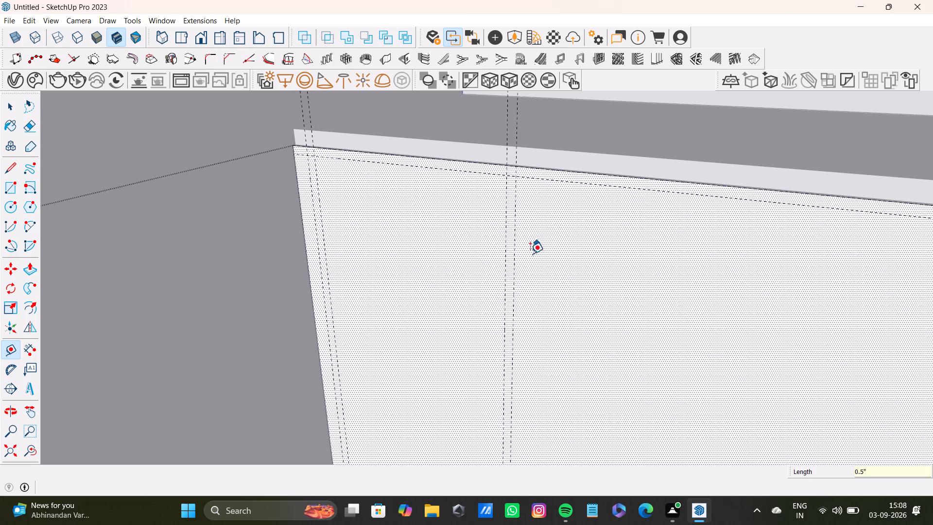
# Place a vertical guide 7" from the inner guide of the second close pair on the front face.
pyautogui.click(517, 281)
pyautogui.write('7"')
pyautogui.press('Return')
# Place a vertical guide 1" in from the front face's opposite edge, at the counter's inner corner.
pyautogui.scroll(-8, 591, 297)
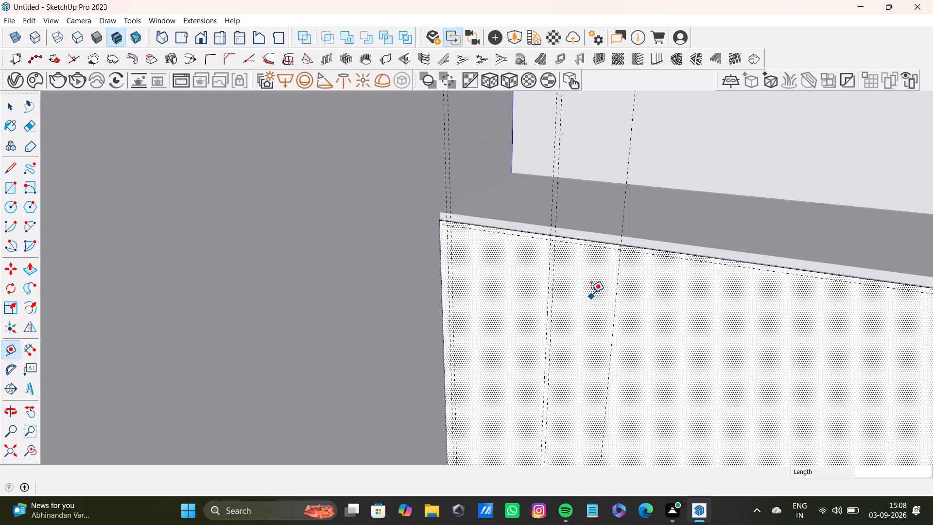
pyautogui.scroll(-4, 591, 293)
pyautogui.keyDown('shift'); pyautogui.moveTo(599, 292); pyautogui.dragTo(418, 236, button='middle'); pyautogui.keyUp('shift')
pyautogui.moveTo(426, 265); pyautogui.dragTo(508, 353, button='middle')
pyautogui.scroll(2, 603, 303)
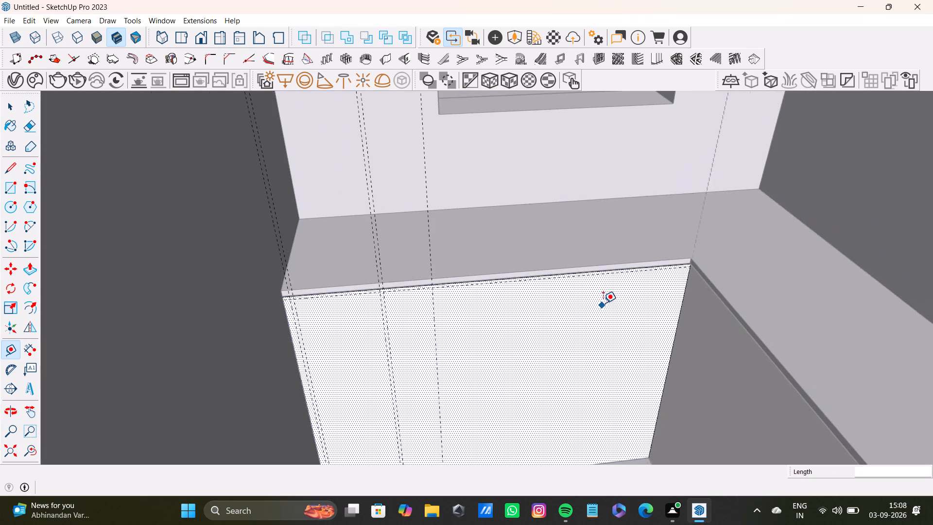
pyautogui.scroll(5, 603, 303)
pyautogui.click(747, 296)
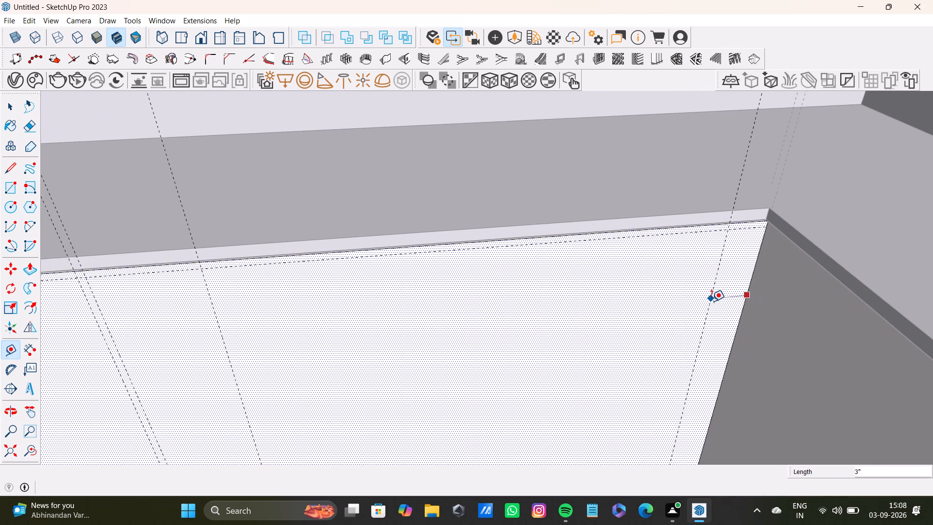
pyautogui.press('1')
pyautogui.hotkey('shift', '"')
pyautogui.press('Return')
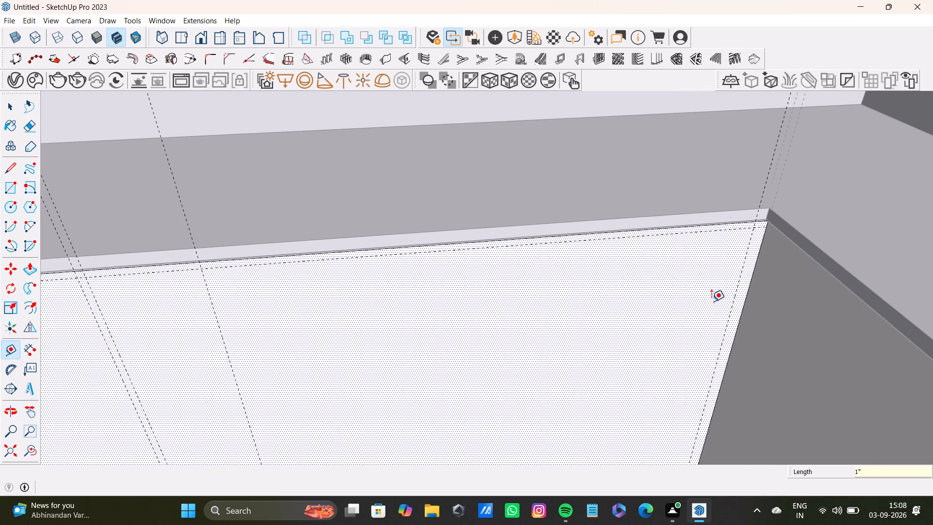
# Place a second vertical guide 0.5" further in from the 1" guide near the counter's inner corner.
pyautogui.click(737, 302)
pyautogui.press('space')
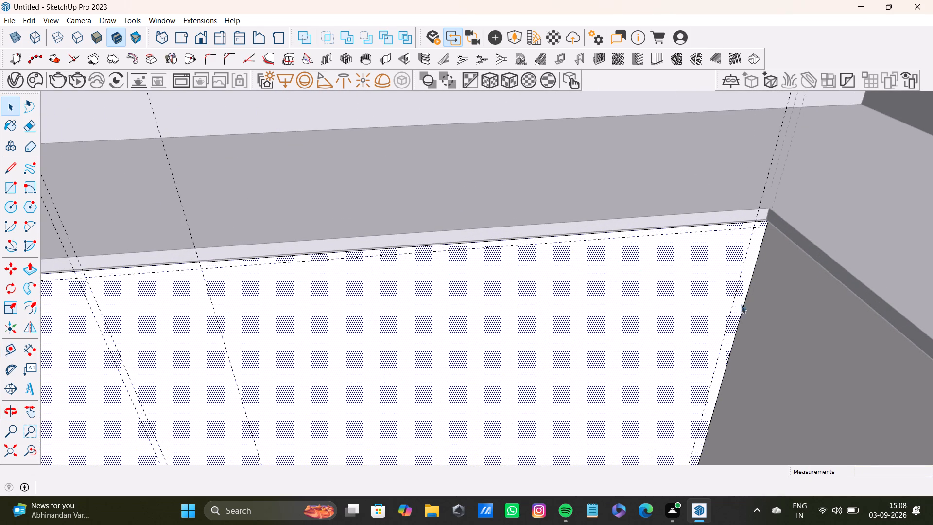
pyautogui.scroll(7, 744, 306)
pyautogui.press('t')
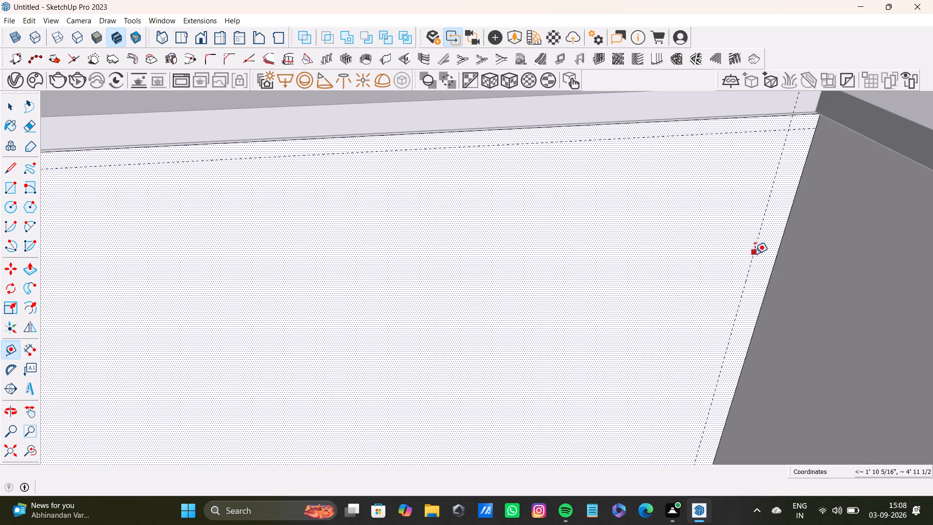
pyautogui.click(755, 254)
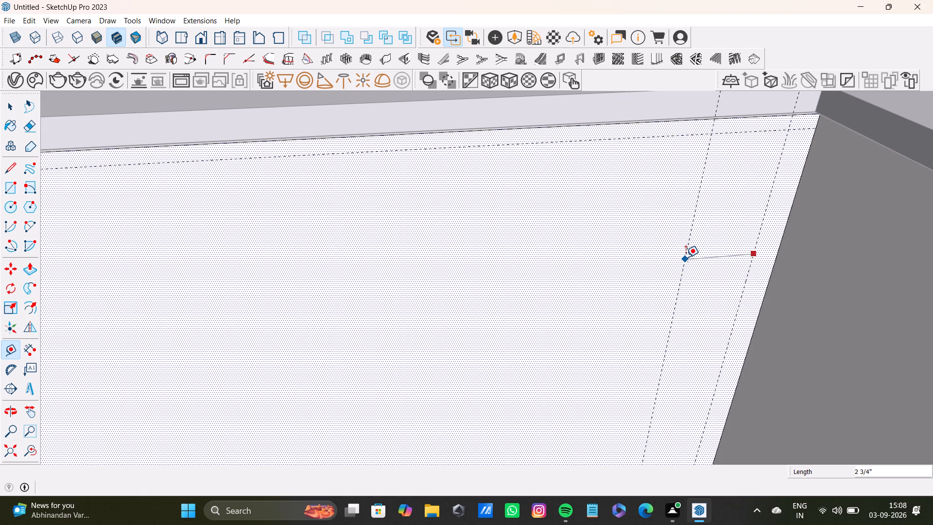
pyautogui.write('o.5')
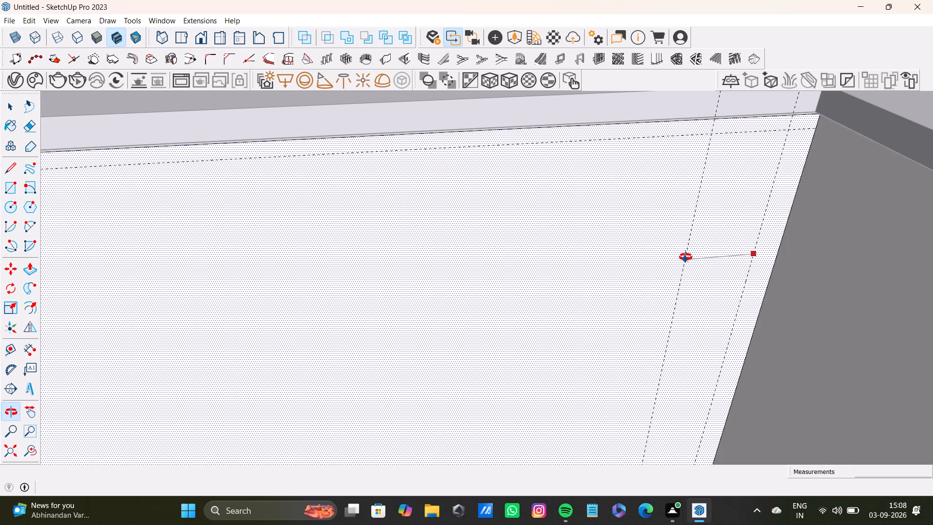
pyautogui.hotkey('shift', '"')
pyautogui.press('Return')
pyautogui.click(676, 314)
pyautogui.moveTo(649, 350); pyautogui.dragTo(576, 402, button='middle')
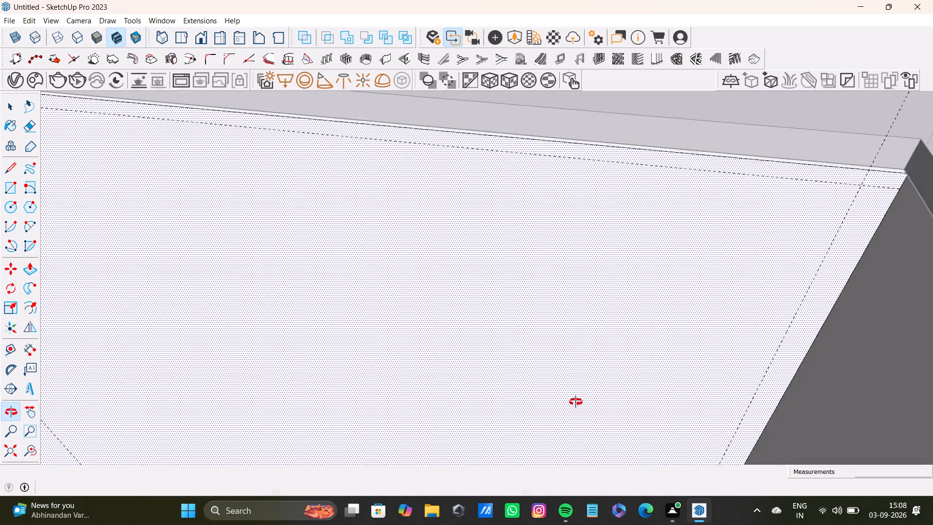
pyautogui.moveTo(576, 402); pyautogui.dragTo(669, 356, button='middle')
pyautogui.scroll(-1, 676, 344)
pyautogui.press('t')
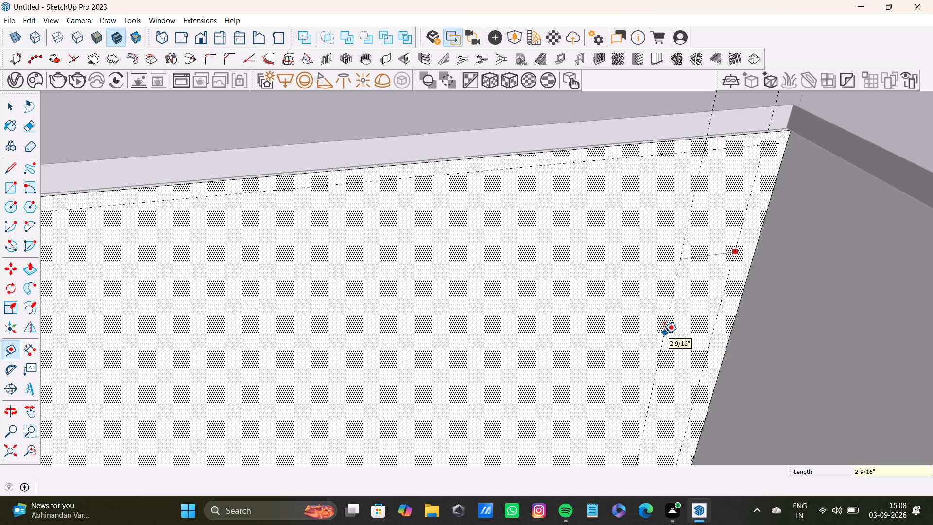
pyautogui.write('0.5"')
pyautogui.press('Return')
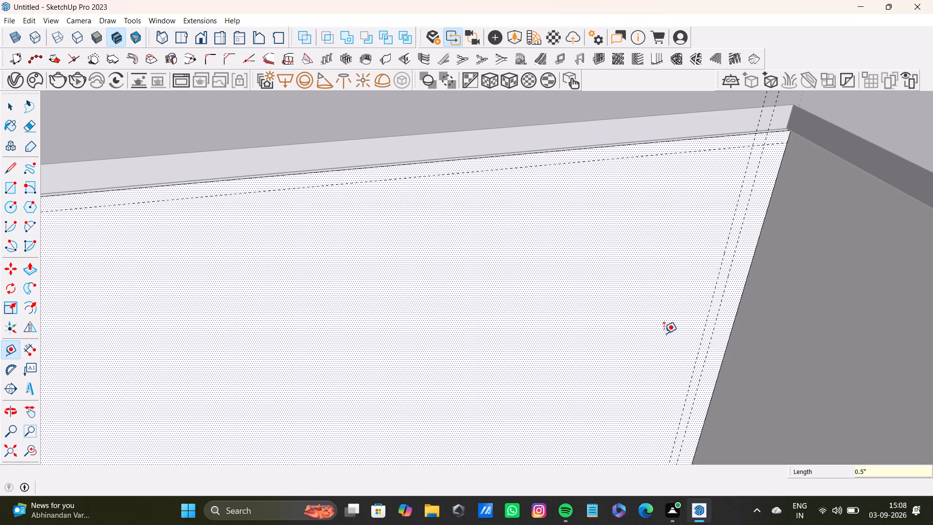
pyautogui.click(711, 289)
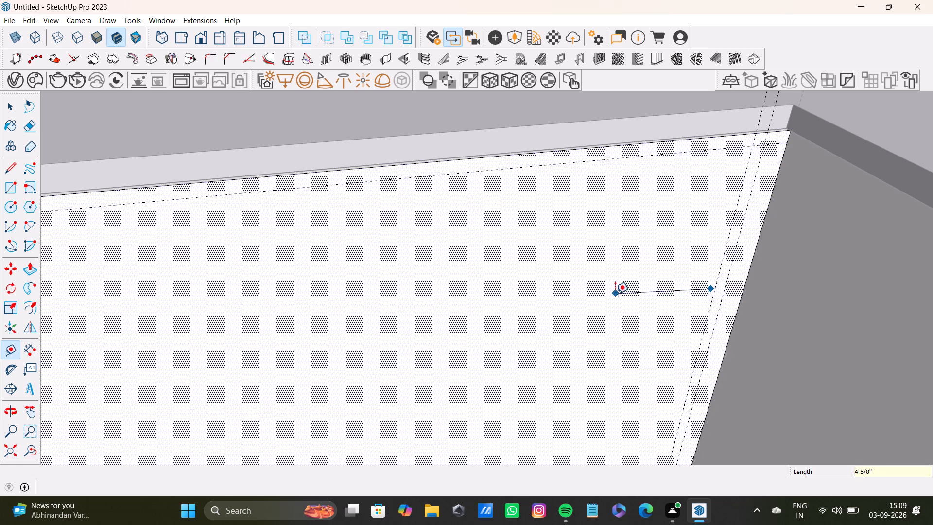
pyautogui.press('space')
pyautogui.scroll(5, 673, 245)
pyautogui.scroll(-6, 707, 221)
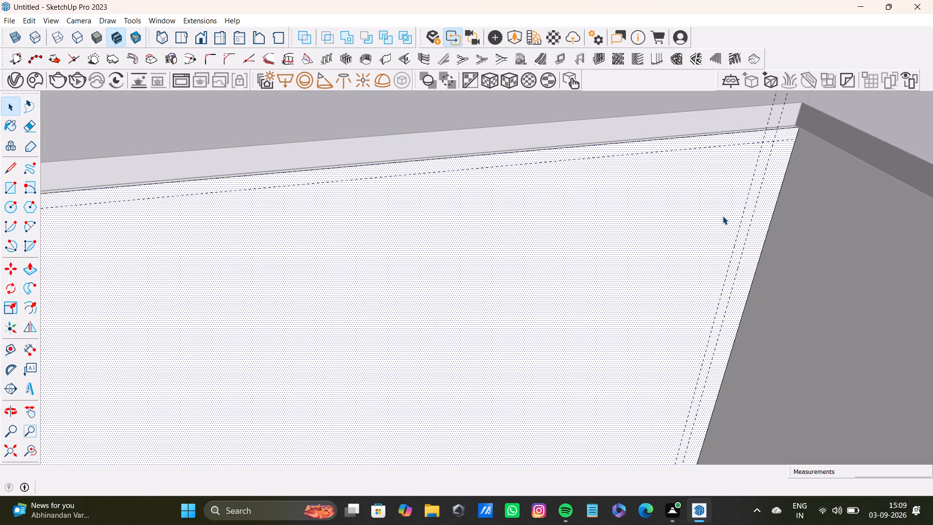
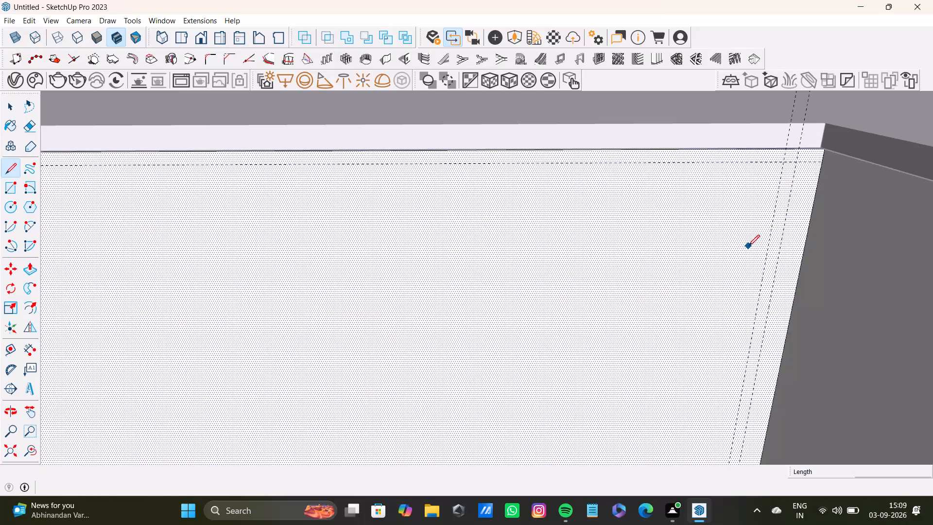
# Place a vertical guide 1' from the inner guide of the pair near the counter's inner corner.
pyautogui.press('Return')
pyautogui.press('t')
pyautogui.scroll(2, 773, 243)
pyautogui.click(769, 235)
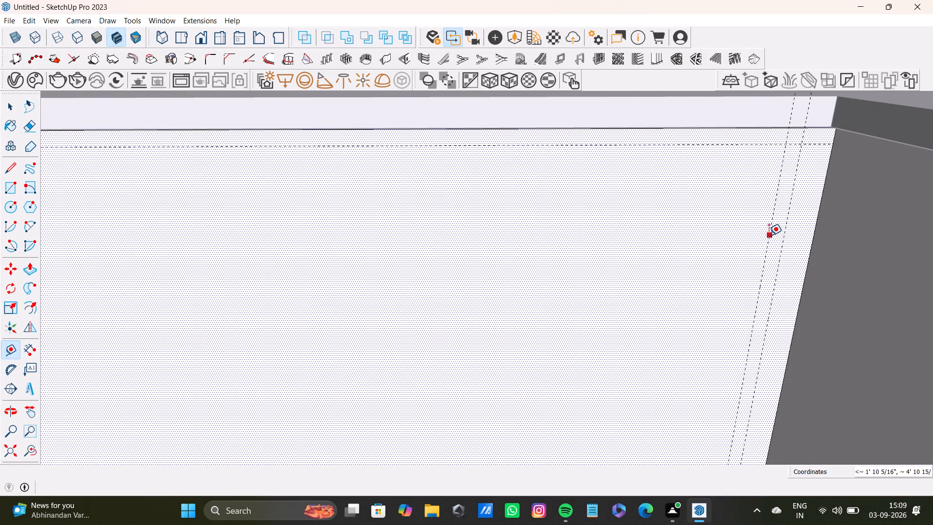
pyautogui.scroll(-9, 512, 225)
pyautogui.moveTo(515, 256); pyautogui.dragTo(523, 251, button='middle')
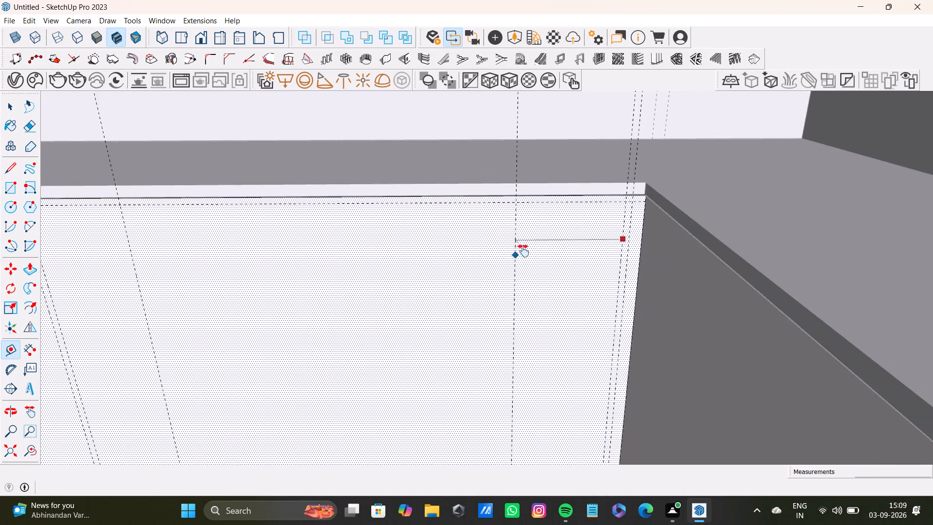
pyautogui.moveTo(523, 251); pyautogui.dragTo(601, 230, button='middle')
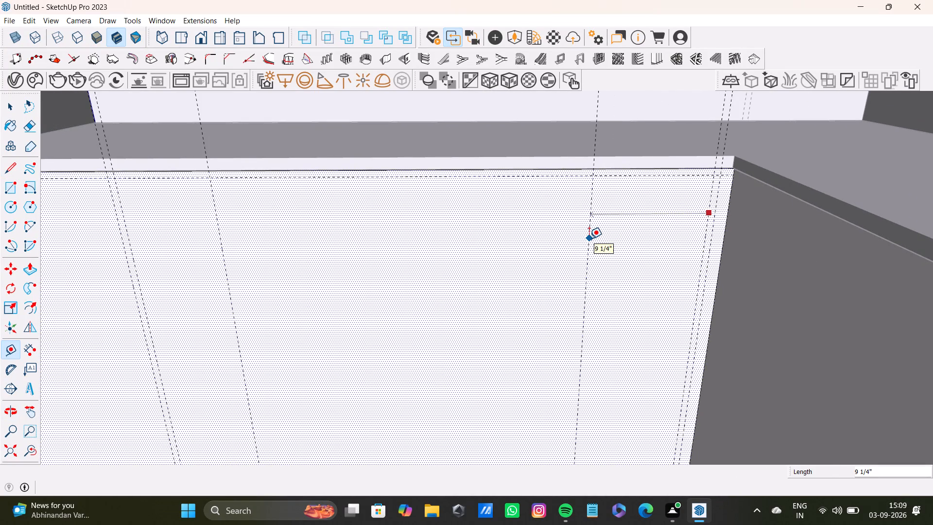
pyautogui.press('1')
pyautogui.press("'")
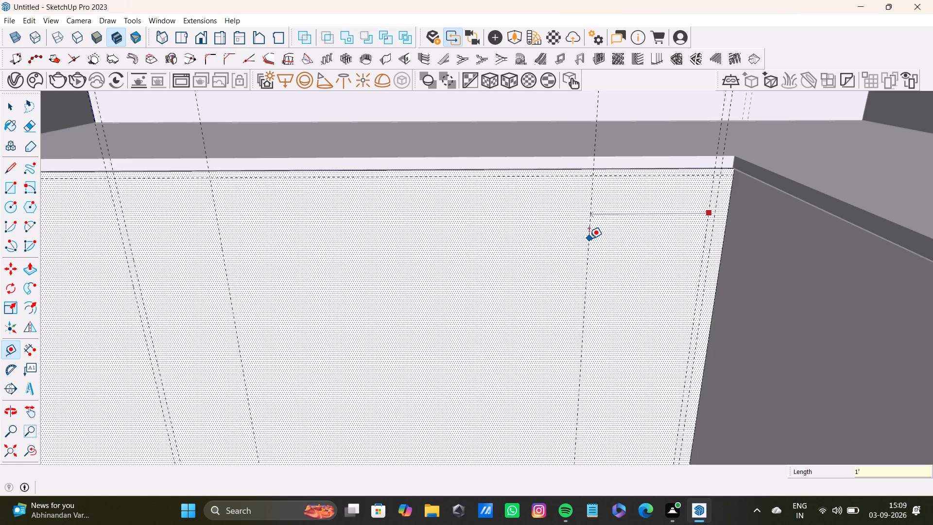
pyautogui.press('Return')
# Place a vertical guide 0.5" beyond the new 1' guide on the inner-corner side of the front face.
pyautogui.click(551, 272)
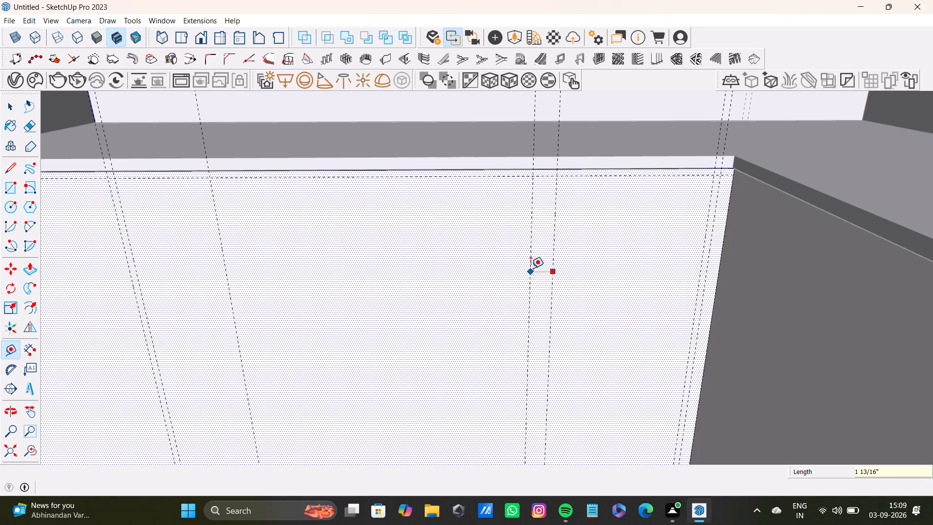
pyautogui.write('0.5"')
pyautogui.press('Return')
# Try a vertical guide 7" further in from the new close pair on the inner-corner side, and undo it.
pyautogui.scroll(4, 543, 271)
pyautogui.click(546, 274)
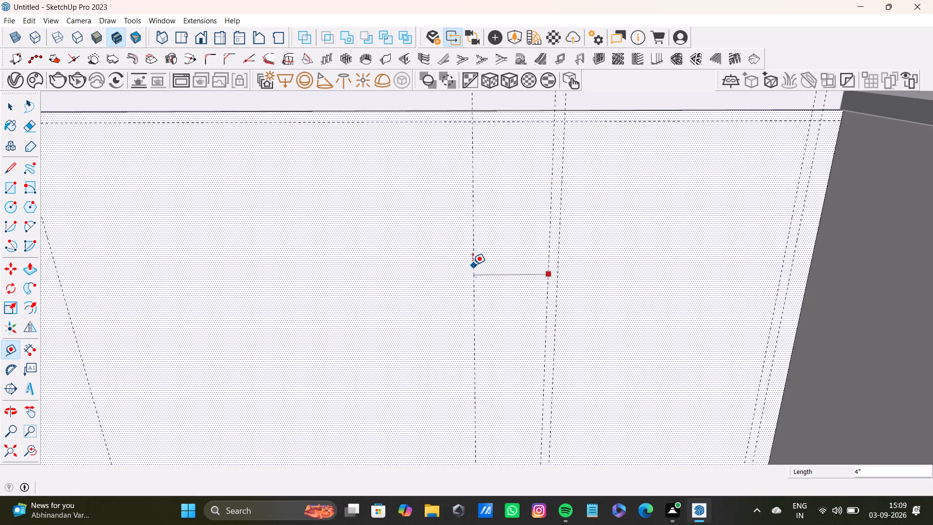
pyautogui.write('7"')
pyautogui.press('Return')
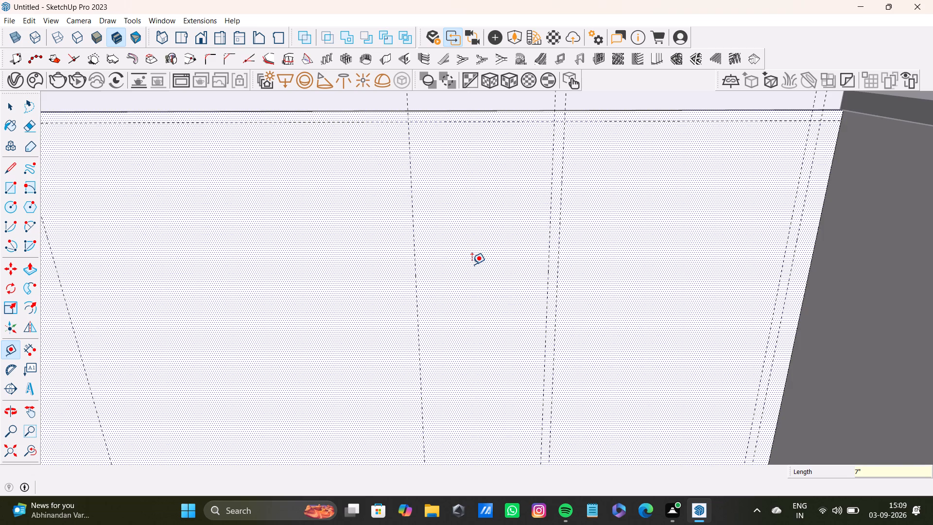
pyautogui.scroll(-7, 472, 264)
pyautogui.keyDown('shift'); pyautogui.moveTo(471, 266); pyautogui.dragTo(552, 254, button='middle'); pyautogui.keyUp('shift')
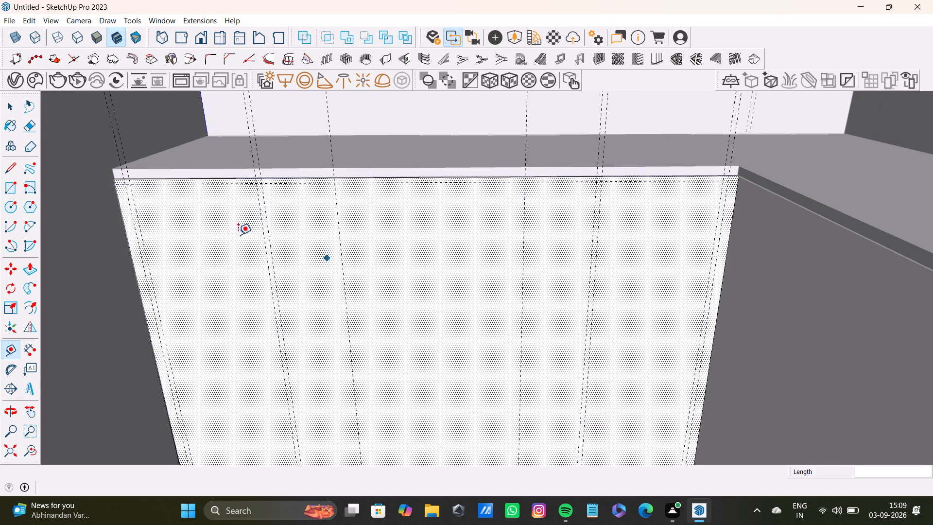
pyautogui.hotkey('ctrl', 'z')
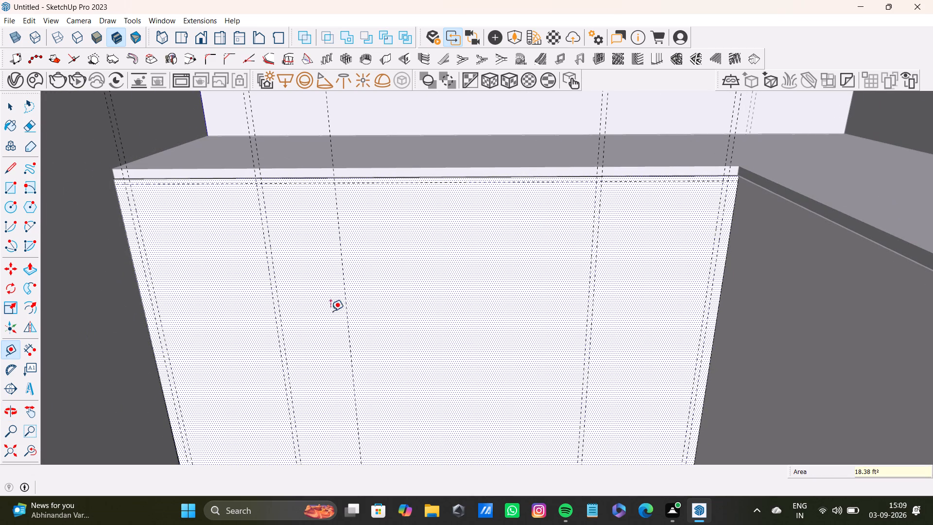
# Delete the single vertical guide spaced 7" from the second close pair at the front face's outer end.
pyautogui.press('space')
pyautogui.click(346, 325)
pyautogui.press('Delete')
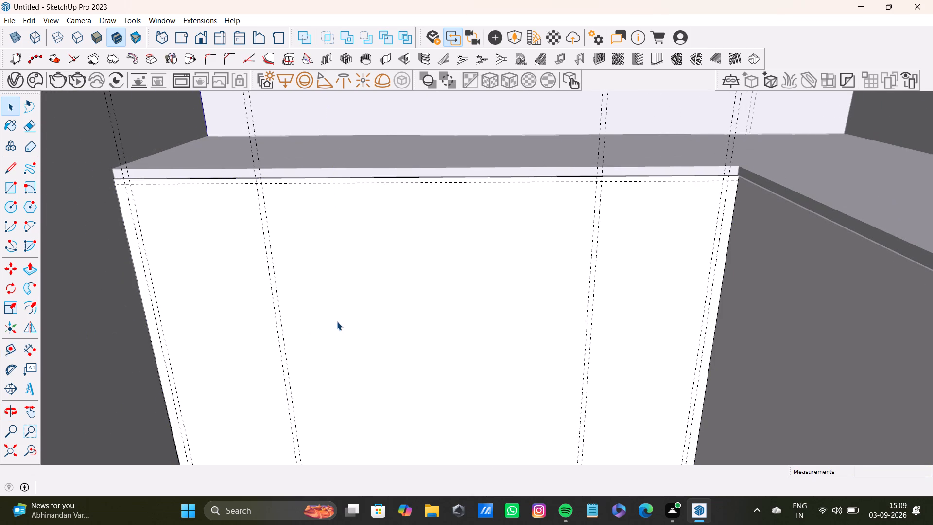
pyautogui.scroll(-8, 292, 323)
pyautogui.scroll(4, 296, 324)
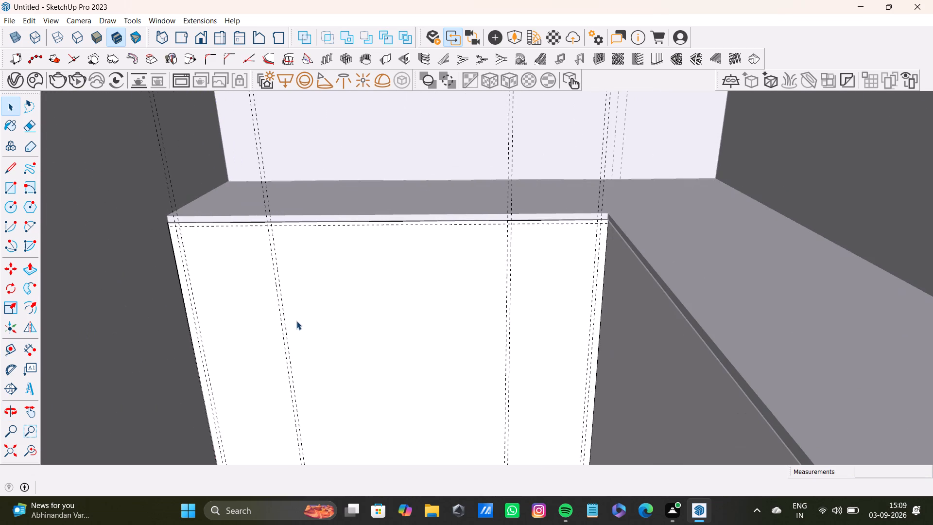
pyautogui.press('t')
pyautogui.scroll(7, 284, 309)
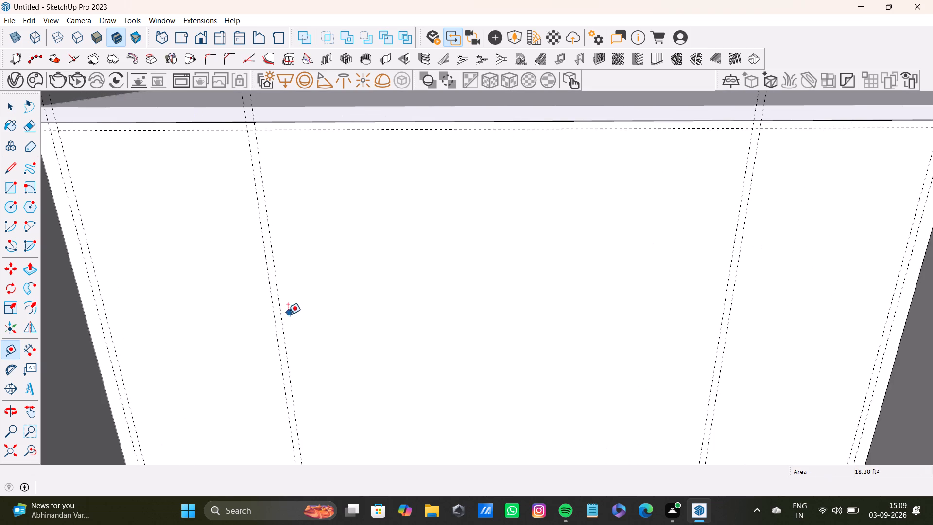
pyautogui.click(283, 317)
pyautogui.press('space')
# Select the front face and place a vertical guide 4" further in from the second close pair at its outer end.
pyautogui.doubleClick(386, 315)
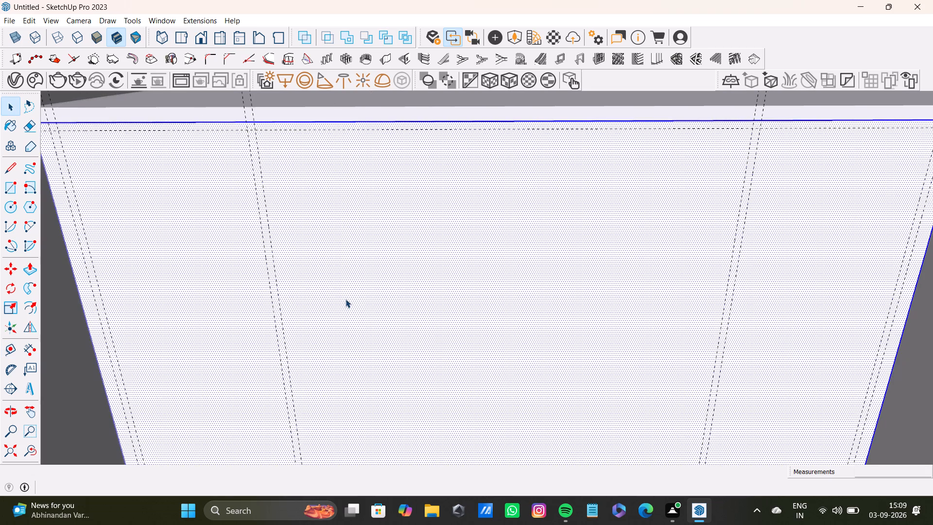
pyautogui.click(346, 298)
pyautogui.click(335, 317)
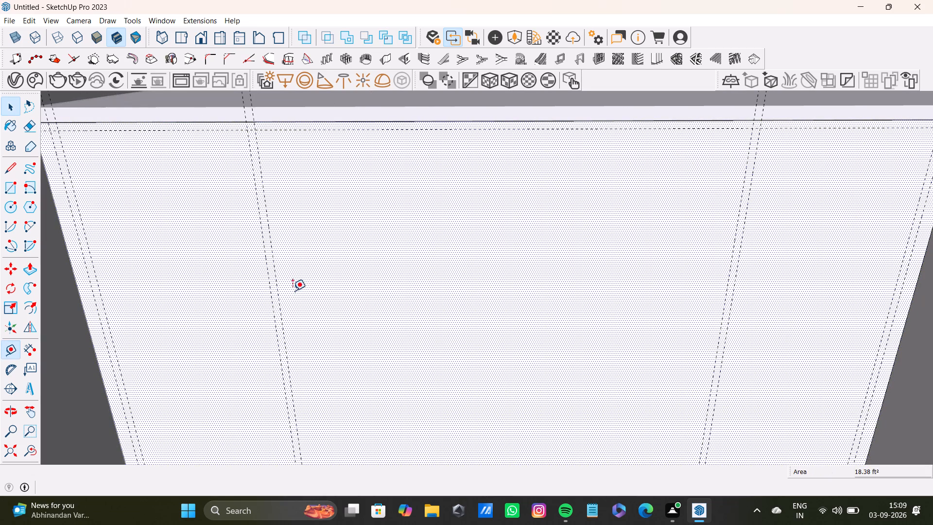
pyautogui.press('t')
pyautogui.click(277, 299)
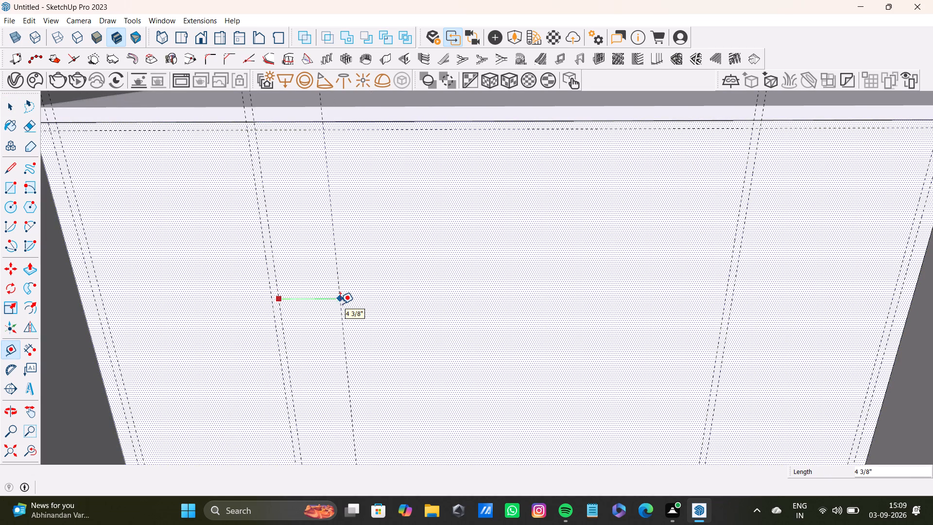
pyautogui.write('4"')
pyautogui.press('Return')
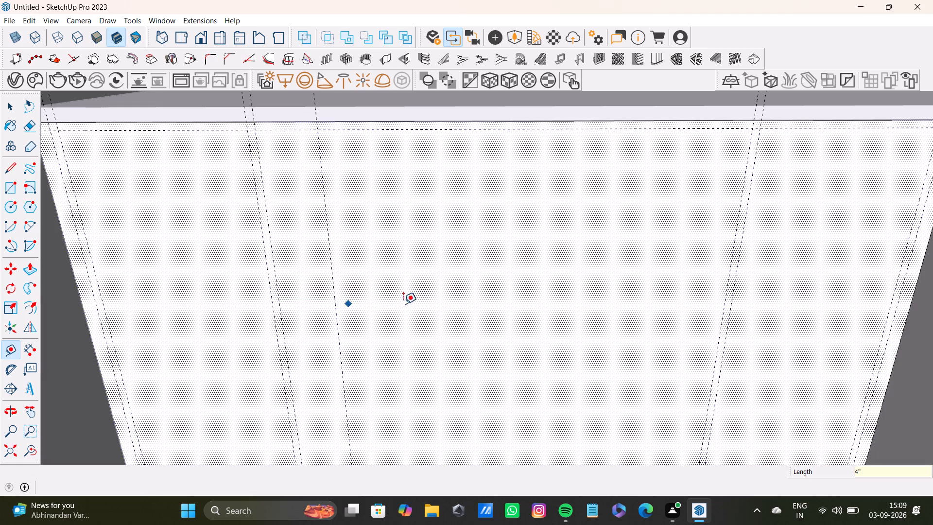
# Place a matching vertical guide 4" further in from the second close pair on the inner-corner side.
pyautogui.click(718, 329)
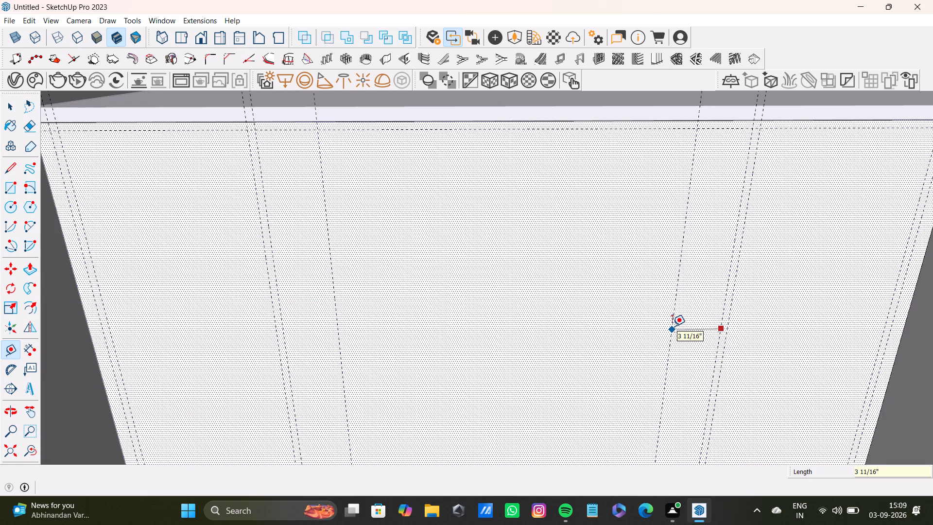
pyautogui.write('4"')
pyautogui.press('Return')
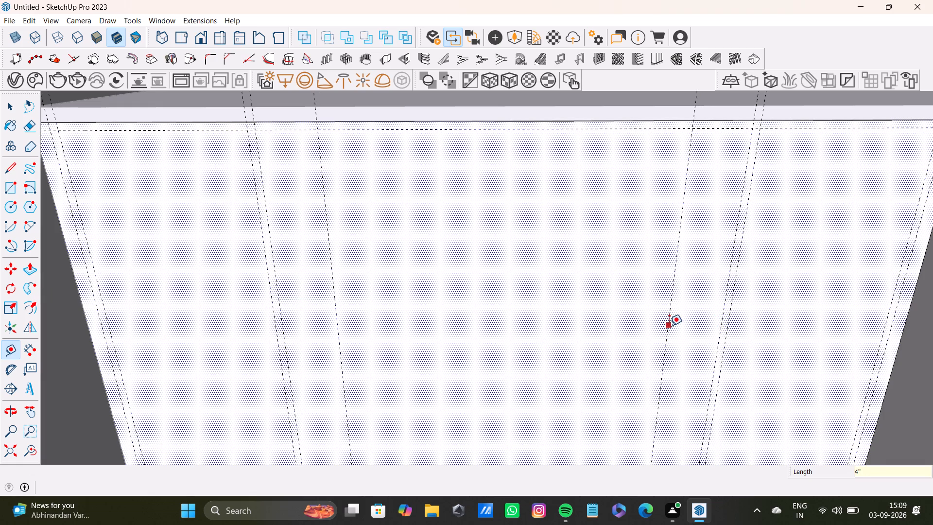
# Place a vertical guide 0.5" further in from the 4" guide on the inner-corner side.
pyautogui.click(669, 326)
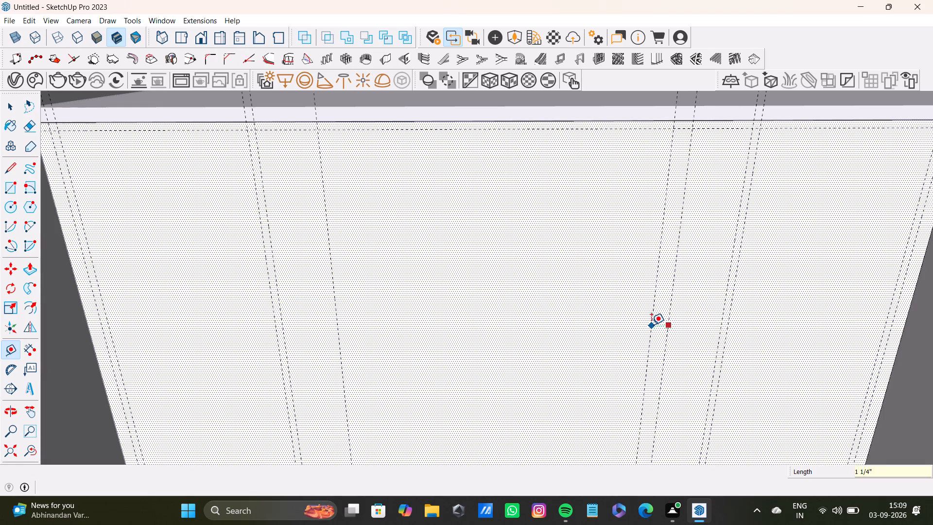
pyautogui.write('0.')
pyautogui.press('5')
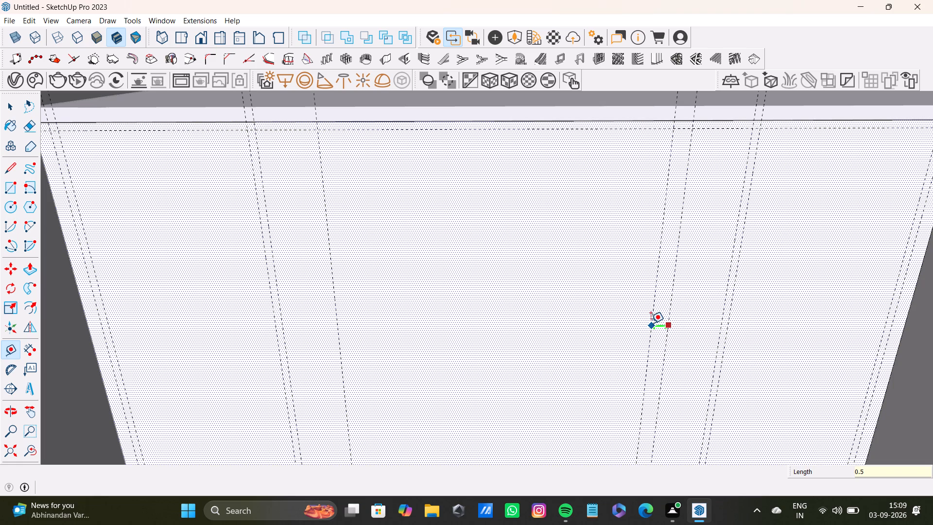
pyautogui.hotkey('shift', '"')
pyautogui.press('Return')
# Place a vertical guide 0.5" further in from the 4" guide on the front face's outer-end side.
pyautogui.moveTo(333, 298); pyautogui.dragTo(347, 298)
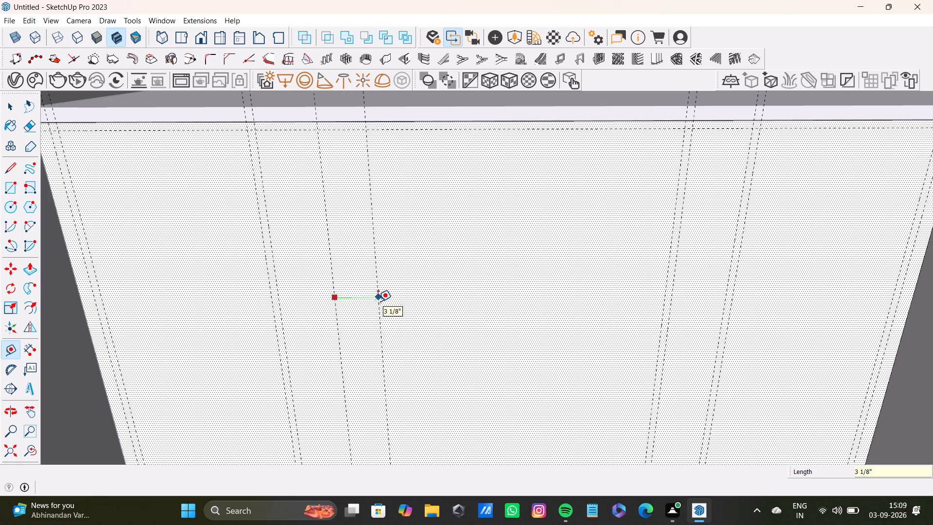
pyautogui.press('0')
pyautogui.press('.')
pyautogui.press('5')
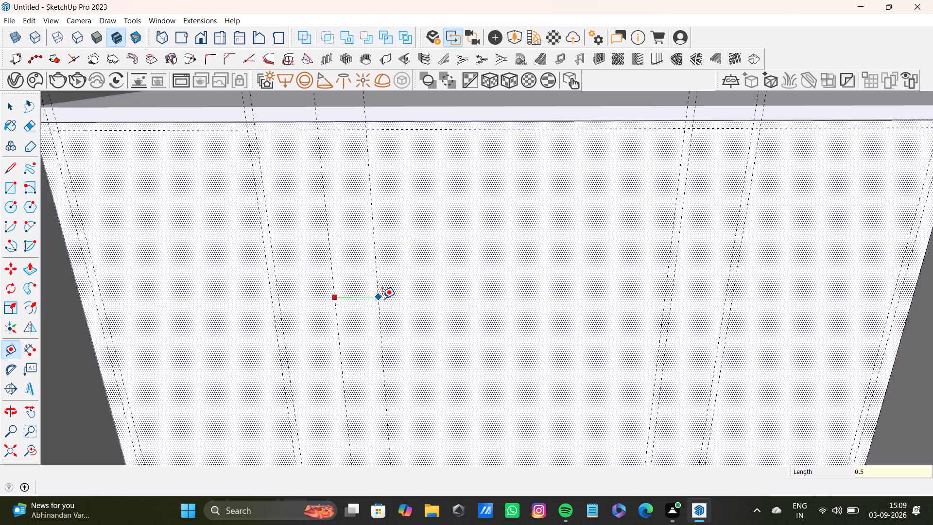
pyautogui.hotkey('shift', '"')
pyautogui.press('Return')
pyautogui.press('space')
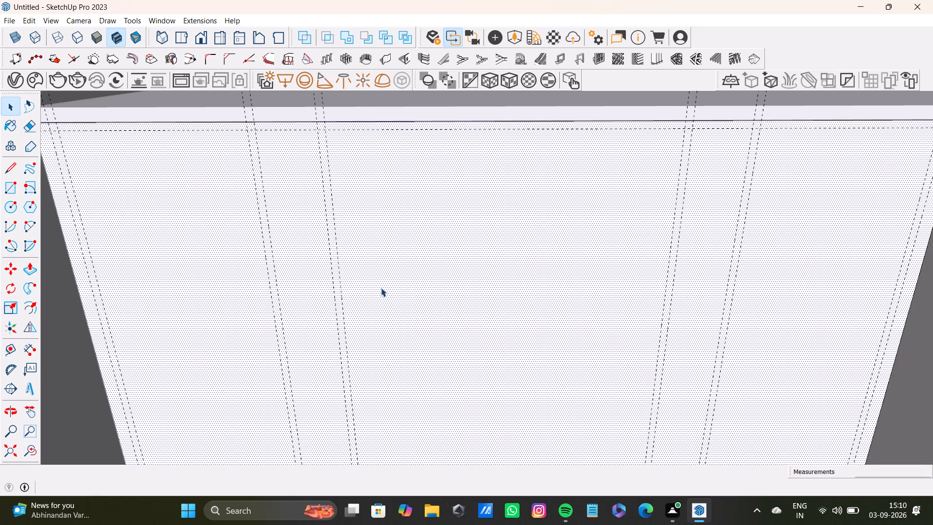
# Place a horizontal guide 1' below the existing horizontal guide along the front face's upper edge.
pyautogui.scroll(-5, 385, 286)
pyautogui.moveTo(426, 303); pyautogui.dragTo(418, 297, button='middle')
pyautogui.moveTo(418, 297); pyautogui.dragTo(403, 281, button='middle')
pyautogui.scroll(4, 379, 185)
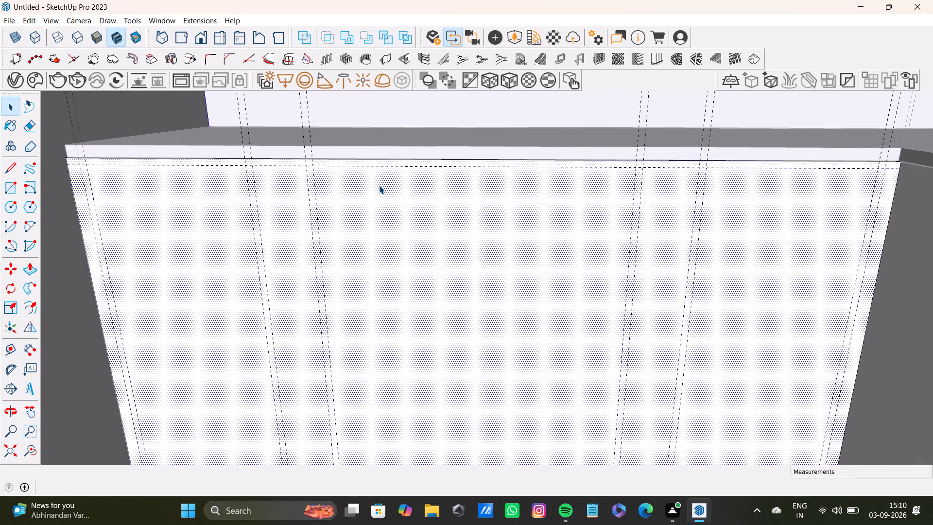
pyautogui.press('t')
pyautogui.scroll(2, 389, 184)
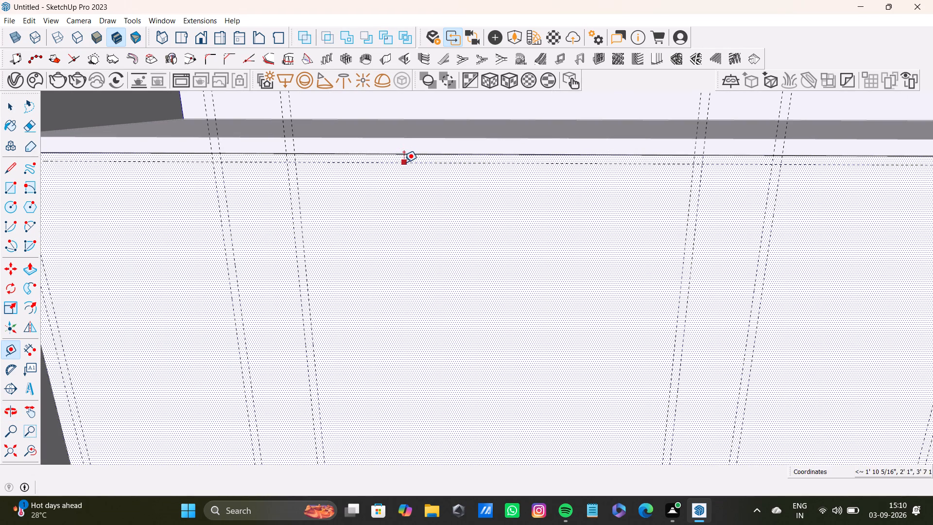
pyautogui.click(407, 164)
pyautogui.scroll(-3, 410, 279)
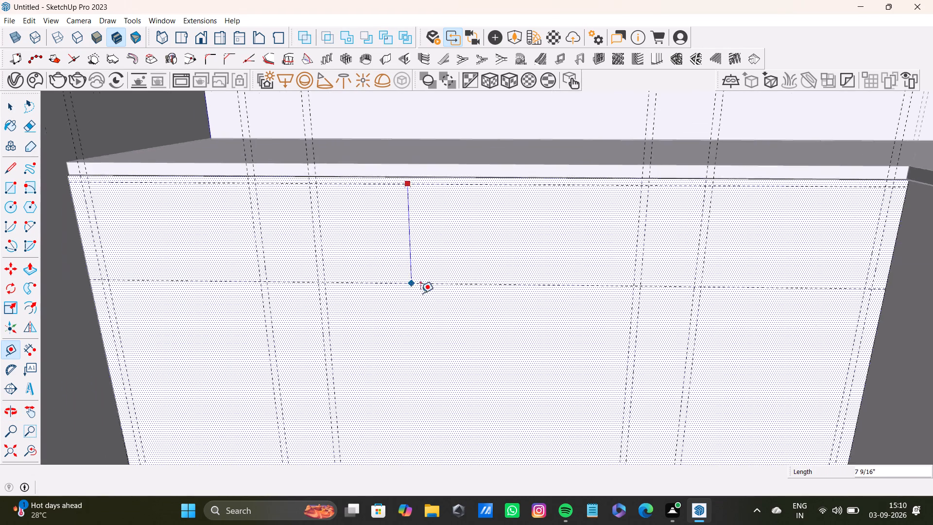
pyautogui.moveTo(427, 291); pyautogui.dragTo(415, 203, button='middle')
pyautogui.moveTo(449, 226); pyautogui.dragTo(441, 281, button='middle')
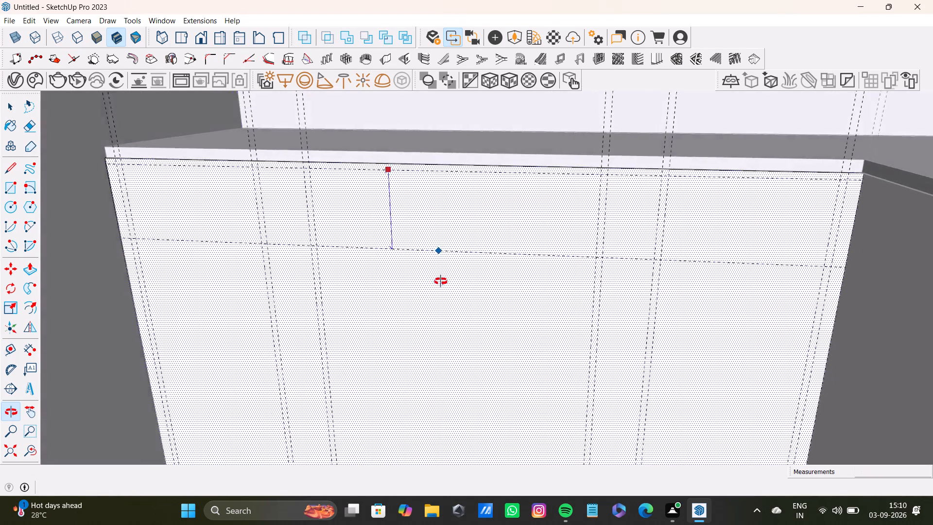
pyautogui.moveTo(441, 281); pyautogui.dragTo(336, 208, button='middle')
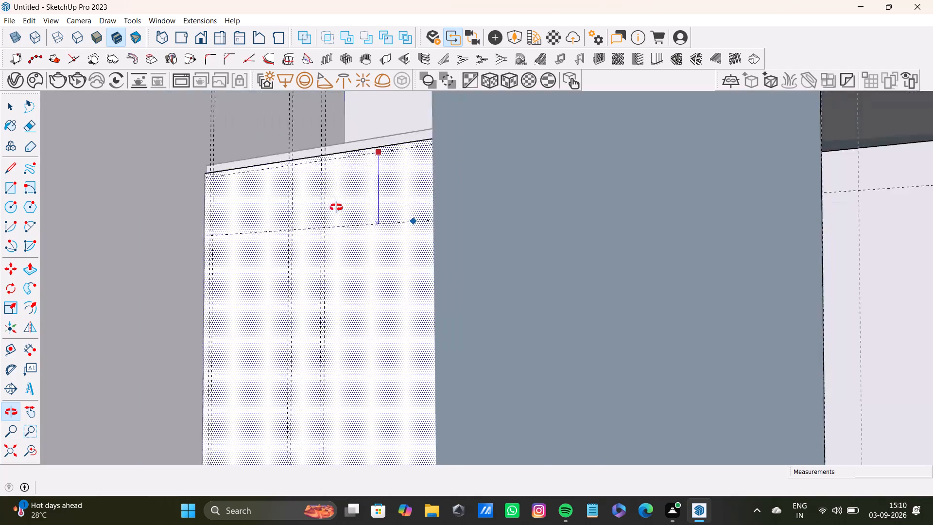
pyautogui.moveTo(336, 208); pyautogui.dragTo(463, 204, button='middle')
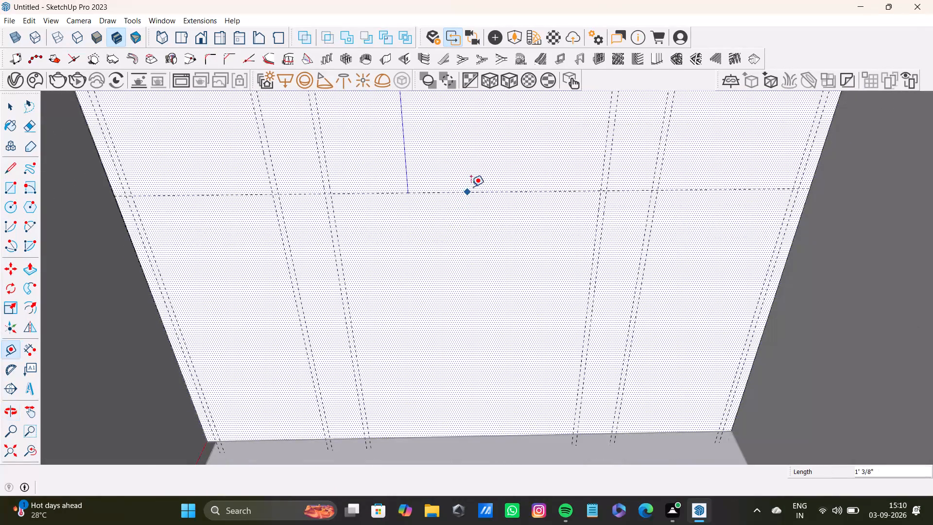
pyautogui.scroll(-3, 474, 179)
pyautogui.keyDown('shift'); pyautogui.moveTo(474, 180); pyautogui.dragTo(467, 273, button='middle'); pyautogui.keyUp('shift')
pyautogui.scroll(-1, 505, 436)
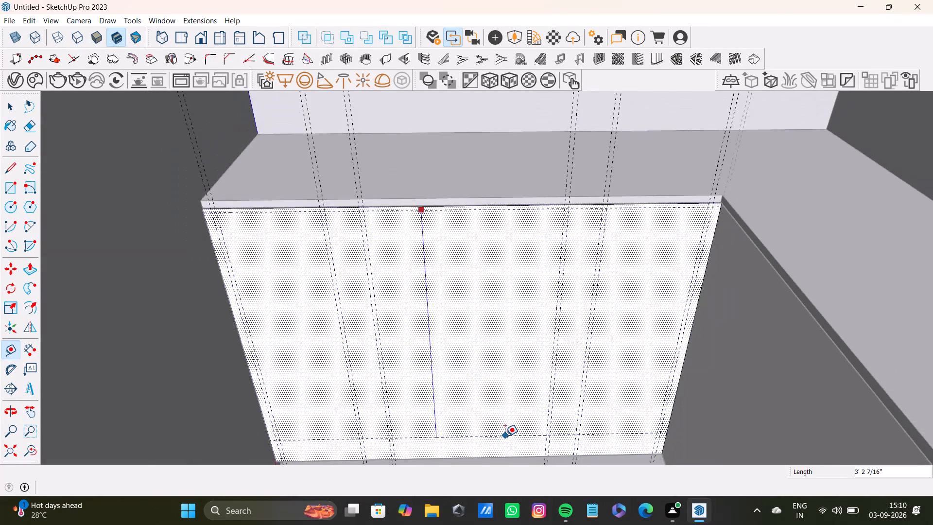
pyautogui.keyDown('shift'); pyautogui.moveTo(505, 435); pyautogui.dragTo(496, 369, button='middle'); pyautogui.keyUp('shift')
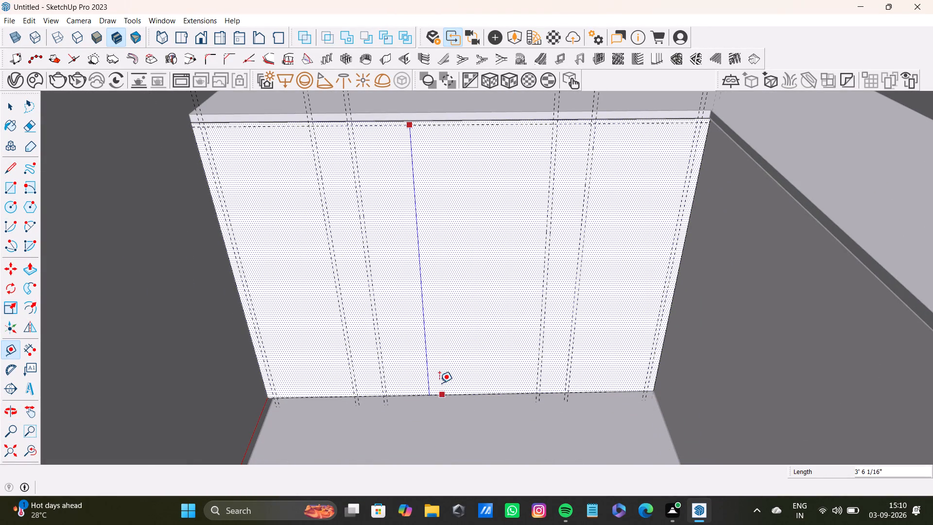
pyautogui.moveTo(449, 202); pyautogui.dragTo(452, 266, button='middle')
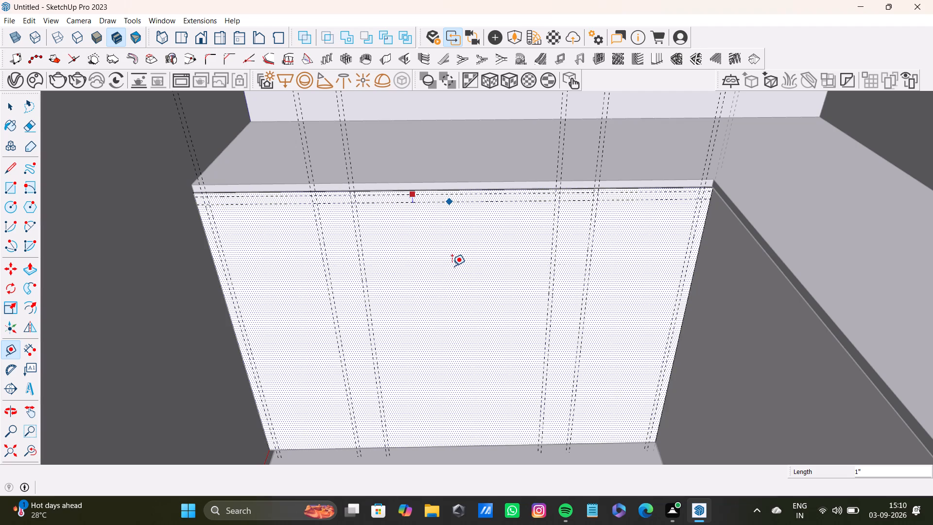
pyautogui.write("1'")
pyautogui.press('Return')
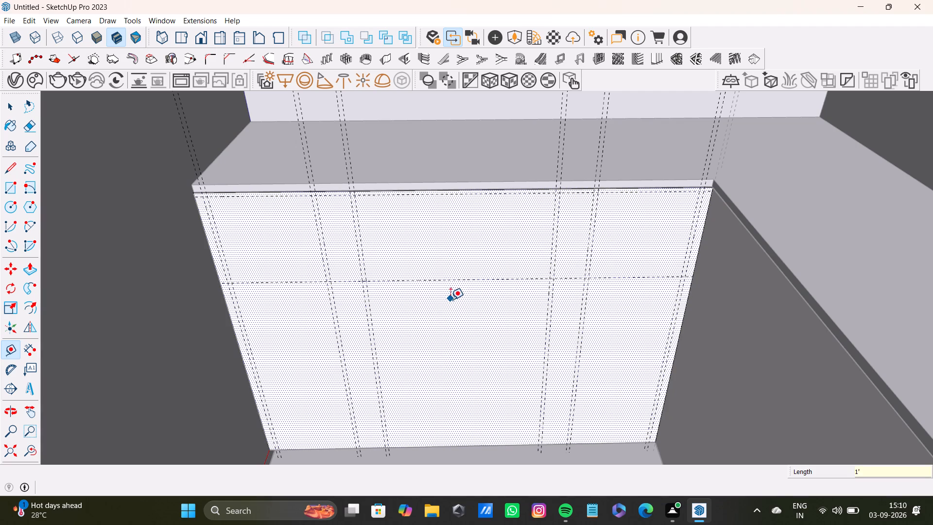
# Place a second horizontal guide 0.5" below the new 1' guide on the front face.
pyautogui.scroll(3, 453, 279)
pyautogui.click(461, 280)
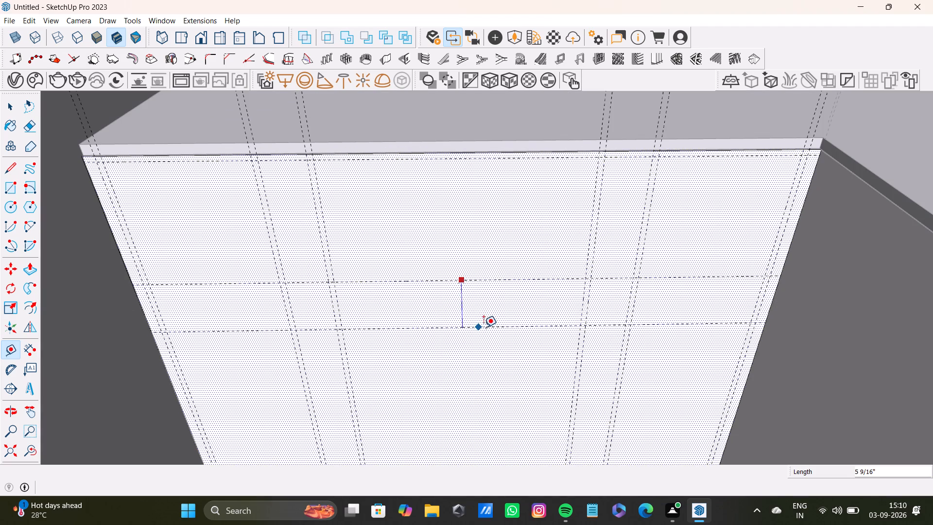
pyautogui.moveTo(484, 324); pyautogui.dragTo(432, 233, button='middle')
pyautogui.write('0.5')
pyautogui.hotkey('shift', '"')
pyautogui.press('Return')
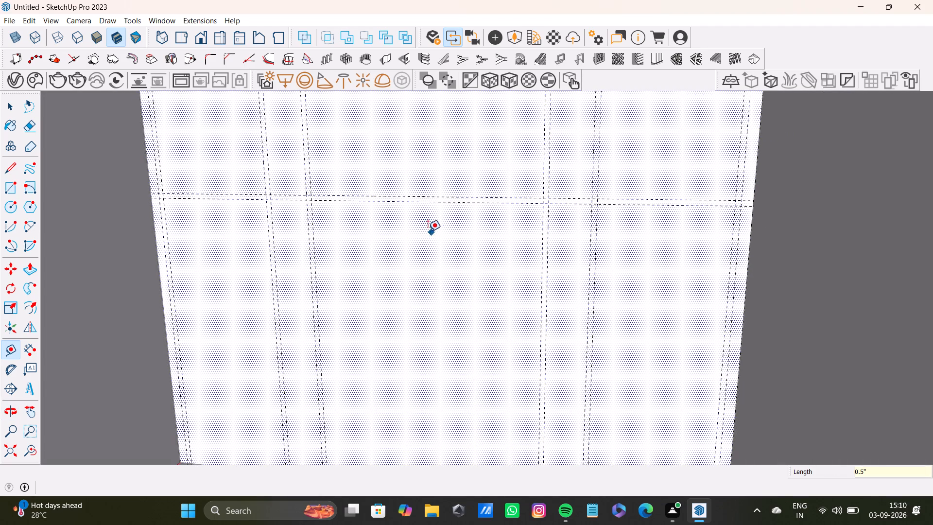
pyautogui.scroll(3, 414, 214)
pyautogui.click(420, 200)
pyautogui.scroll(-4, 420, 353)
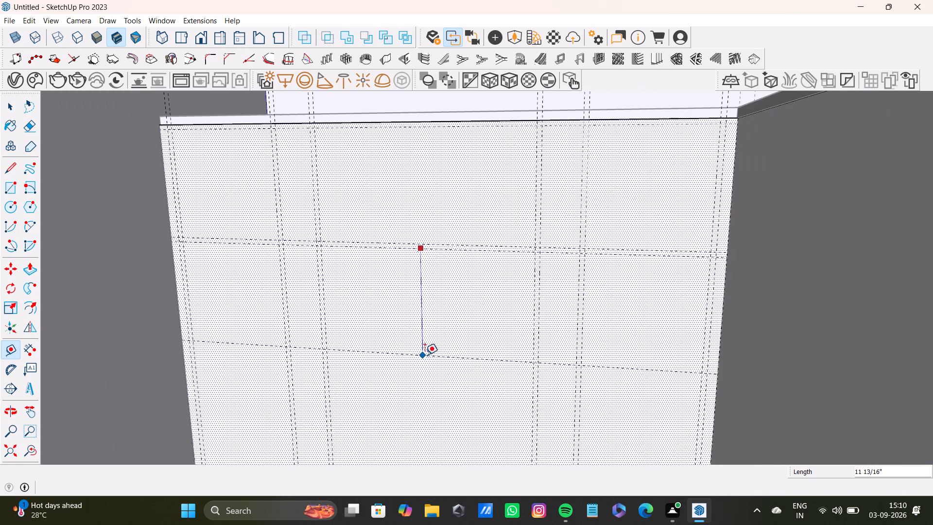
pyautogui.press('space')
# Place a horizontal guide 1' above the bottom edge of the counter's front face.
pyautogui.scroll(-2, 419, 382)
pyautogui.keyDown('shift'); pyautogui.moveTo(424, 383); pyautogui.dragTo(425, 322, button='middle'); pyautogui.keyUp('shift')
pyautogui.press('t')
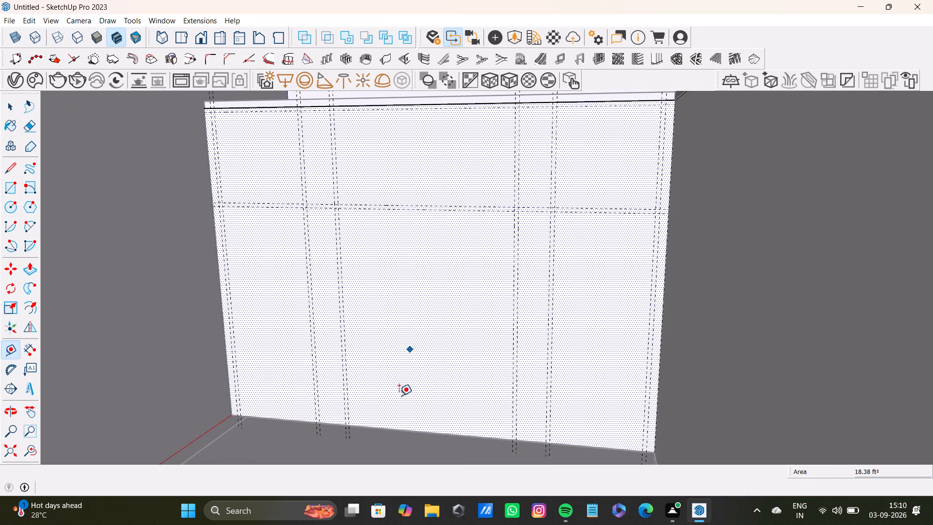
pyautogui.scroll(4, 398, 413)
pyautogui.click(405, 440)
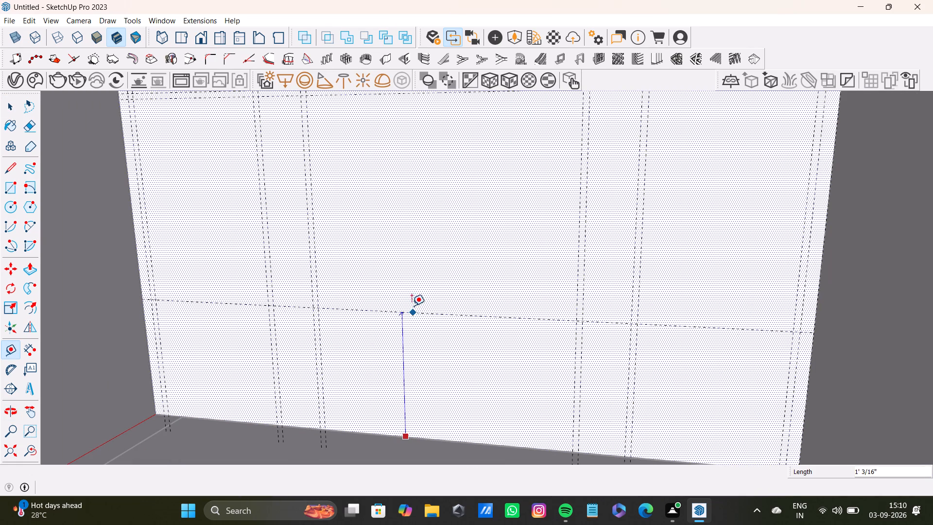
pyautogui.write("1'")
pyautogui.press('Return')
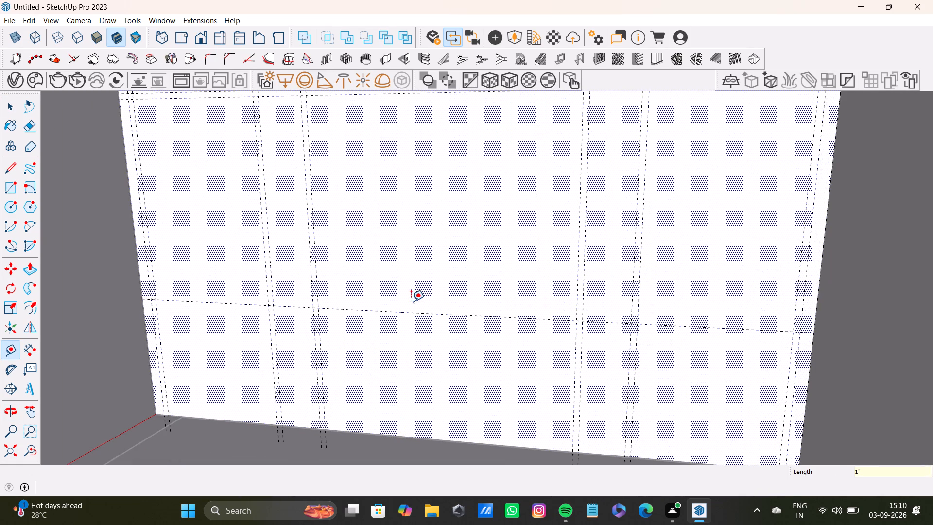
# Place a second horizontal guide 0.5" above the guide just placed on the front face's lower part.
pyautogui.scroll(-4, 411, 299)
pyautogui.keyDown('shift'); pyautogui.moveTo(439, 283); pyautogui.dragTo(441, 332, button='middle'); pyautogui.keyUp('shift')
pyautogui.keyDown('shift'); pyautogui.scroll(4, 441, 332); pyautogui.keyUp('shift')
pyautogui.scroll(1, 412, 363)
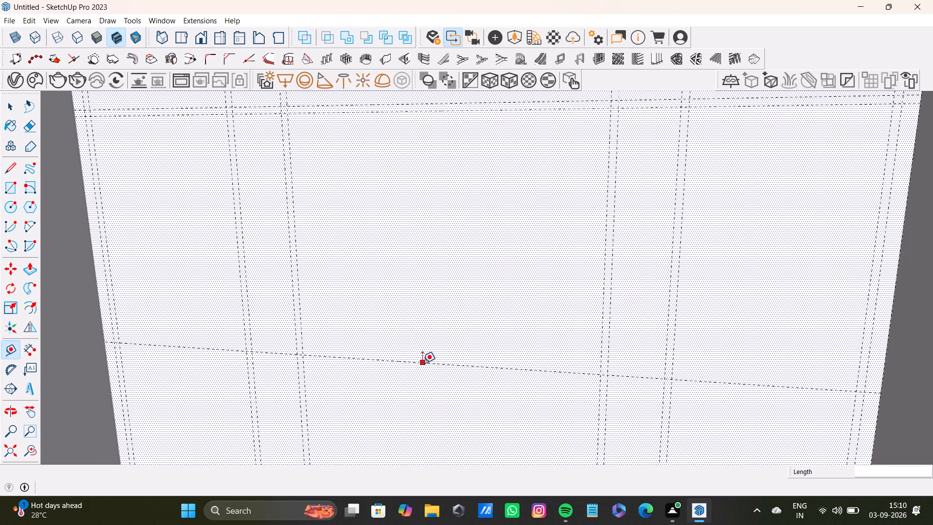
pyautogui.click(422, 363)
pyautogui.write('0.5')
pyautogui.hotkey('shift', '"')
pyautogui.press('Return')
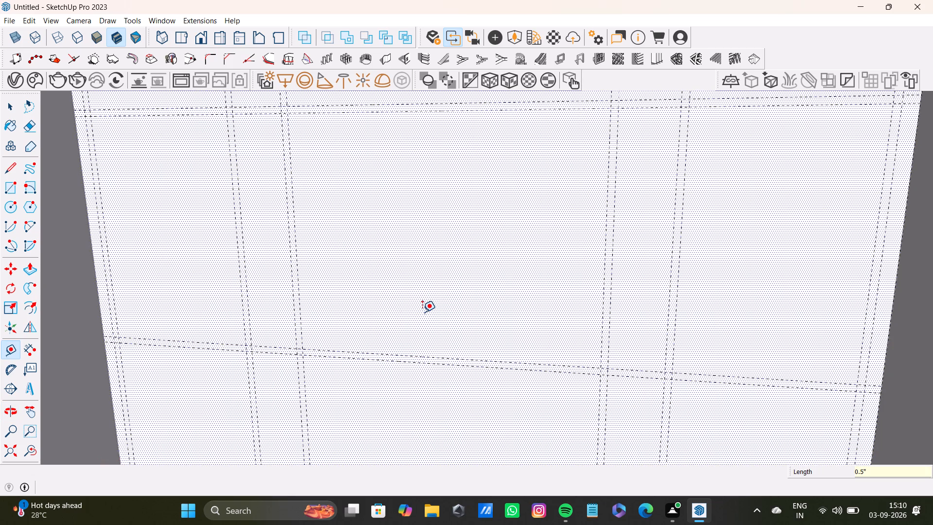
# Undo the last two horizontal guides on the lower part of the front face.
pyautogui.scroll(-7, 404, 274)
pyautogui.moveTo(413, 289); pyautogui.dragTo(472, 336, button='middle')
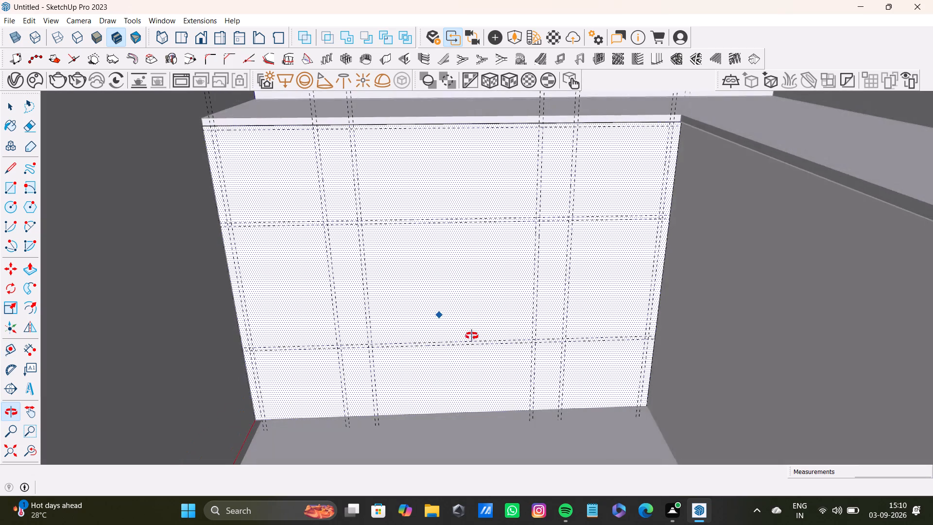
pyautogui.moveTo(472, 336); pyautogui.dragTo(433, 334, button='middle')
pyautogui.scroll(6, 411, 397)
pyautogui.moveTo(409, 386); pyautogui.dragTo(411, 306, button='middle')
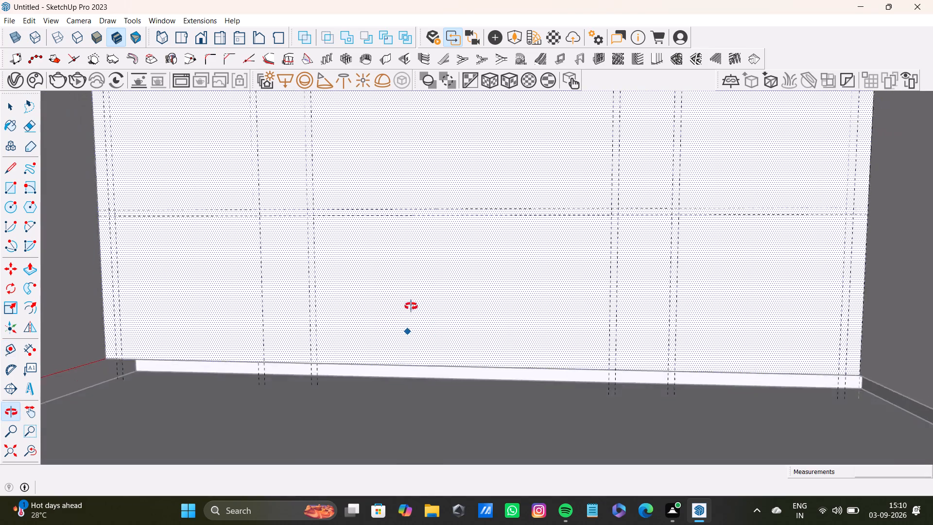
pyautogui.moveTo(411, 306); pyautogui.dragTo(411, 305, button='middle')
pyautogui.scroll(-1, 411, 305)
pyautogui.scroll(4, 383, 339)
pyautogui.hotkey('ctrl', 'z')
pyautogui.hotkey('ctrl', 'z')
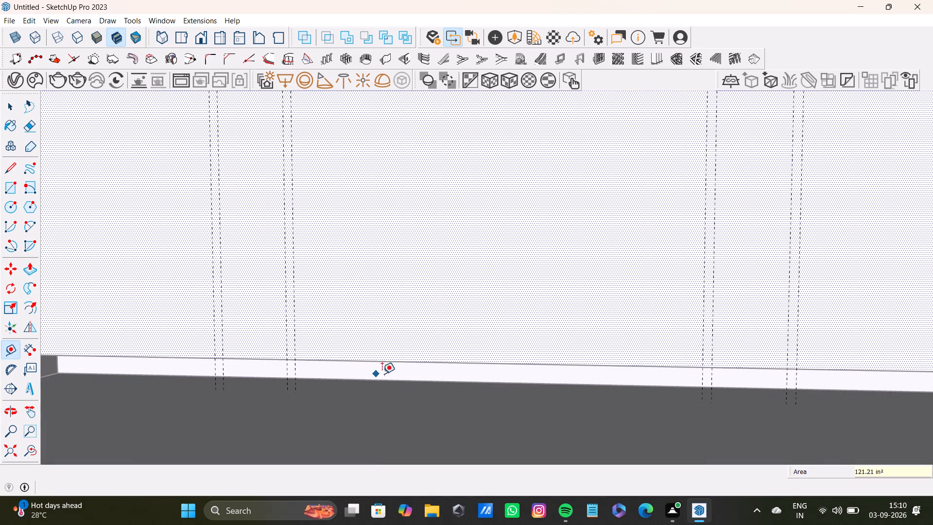
# Place a horizontal guide 0.5" above the front face's bottom edge.
pyautogui.click(390, 359)
pyautogui.write('0.5"')
pyautogui.press('Return')
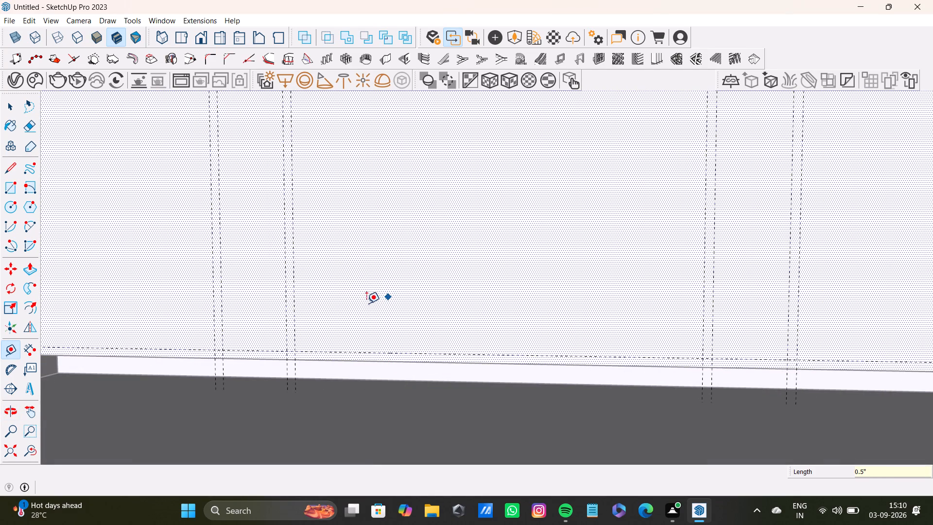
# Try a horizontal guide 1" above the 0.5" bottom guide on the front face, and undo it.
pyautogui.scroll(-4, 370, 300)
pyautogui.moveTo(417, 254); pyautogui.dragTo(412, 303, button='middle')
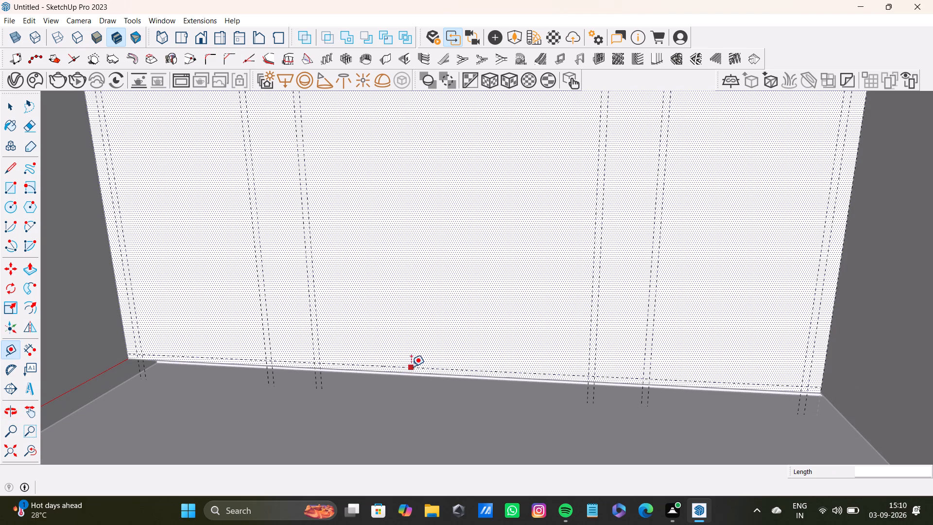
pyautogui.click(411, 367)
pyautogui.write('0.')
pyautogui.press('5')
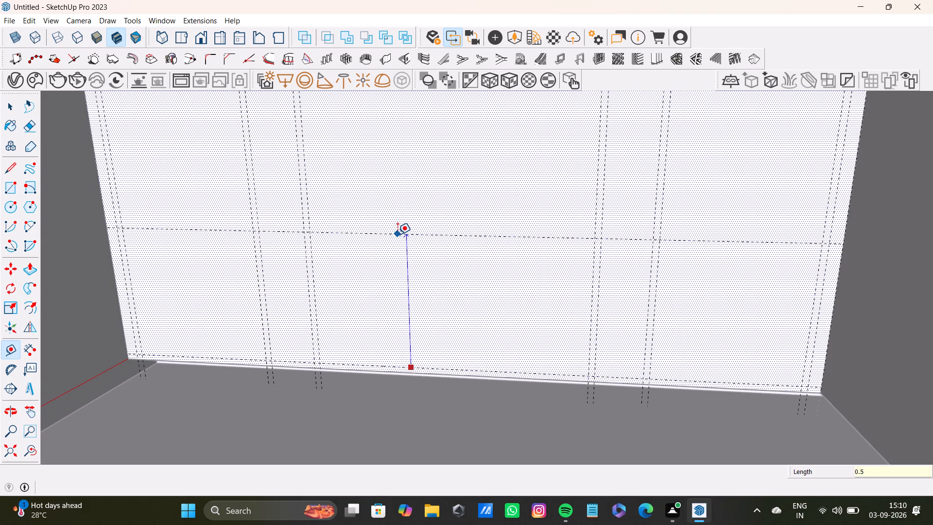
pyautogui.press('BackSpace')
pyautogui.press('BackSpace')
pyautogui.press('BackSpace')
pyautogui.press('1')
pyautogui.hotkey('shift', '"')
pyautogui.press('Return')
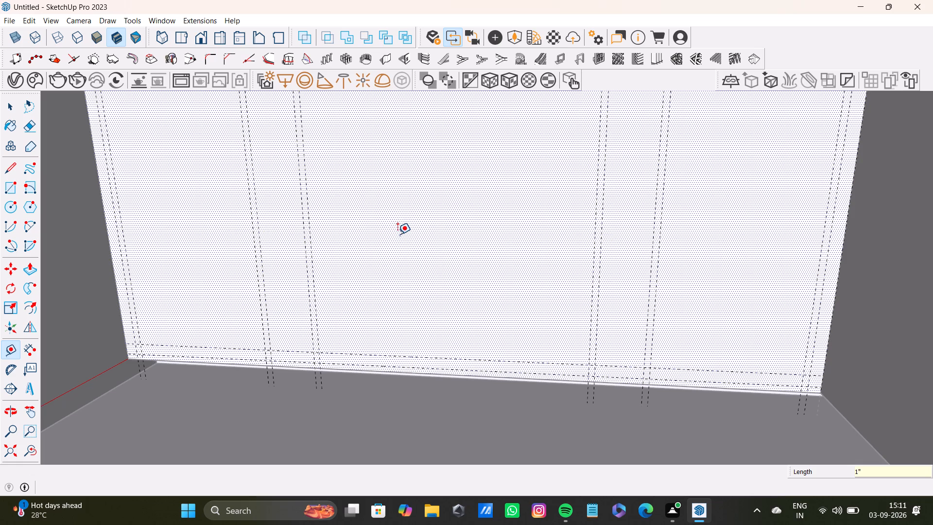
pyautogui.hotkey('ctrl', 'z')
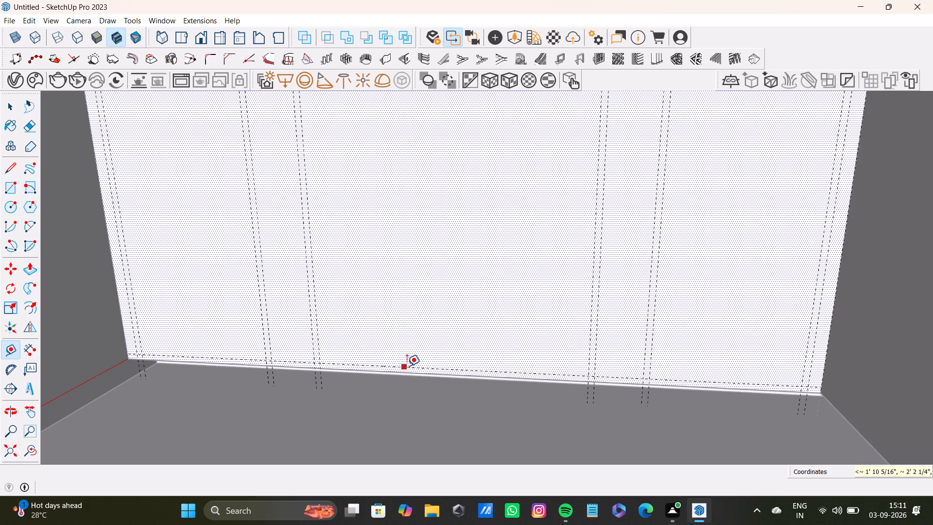
# Place a horizontal guide 1' above the 0.5" bottom guide on the front face.
pyautogui.click(409, 366)
pyautogui.press('1')
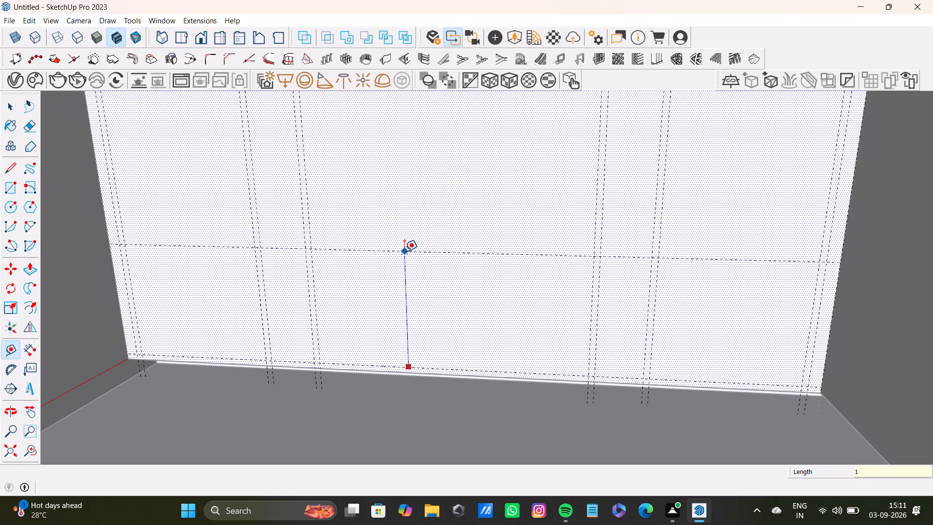
pyautogui.press("'")
pyautogui.press('Return')
# Place another horizontal guide 0.5" above the new 1' guide on the front face.
pyautogui.scroll(-4, 404, 239)
pyautogui.moveTo(419, 210); pyautogui.dragTo(428, 281, button='middle')
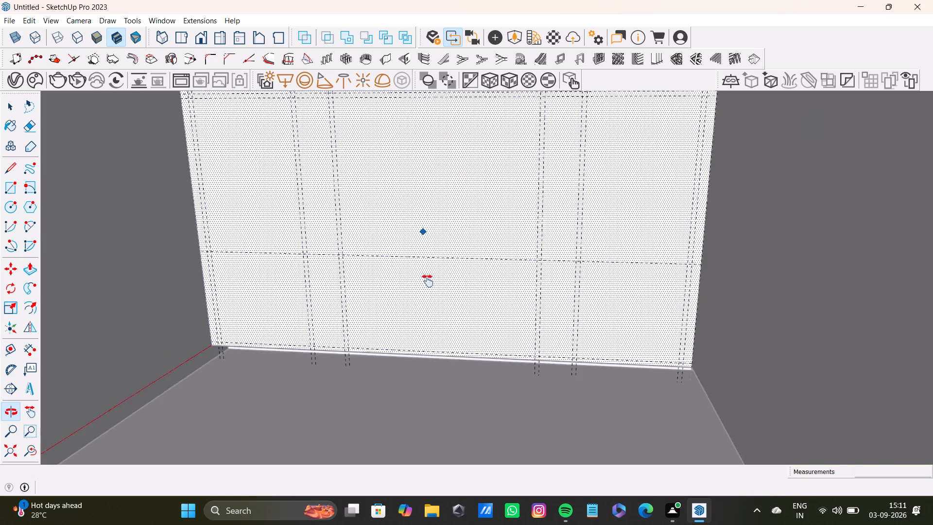
pyautogui.moveTo(428, 281); pyautogui.dragTo(433, 311, button='middle')
pyautogui.moveTo(448, 324); pyautogui.dragTo(471, 346, button='middle')
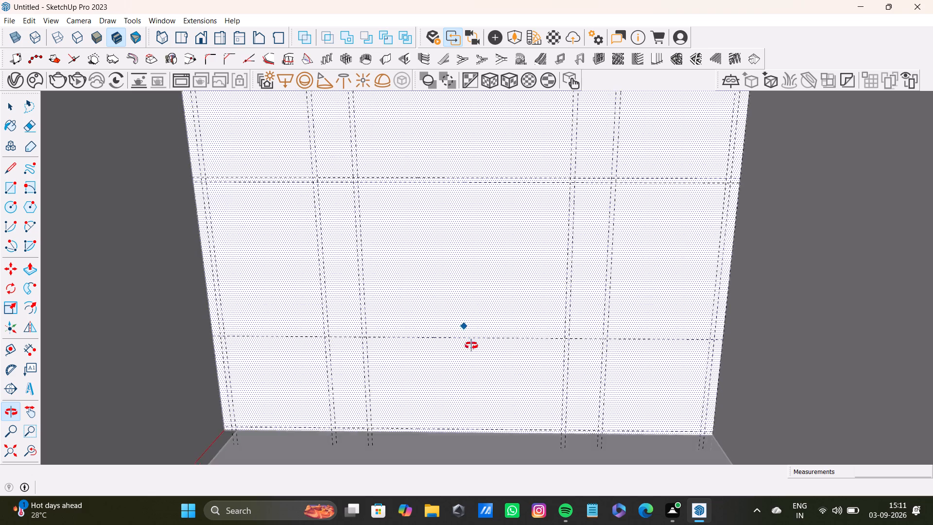
pyautogui.moveTo(471, 346); pyautogui.dragTo(468, 368, button='middle')
pyautogui.scroll(3, 440, 356)
pyautogui.click(429, 367)
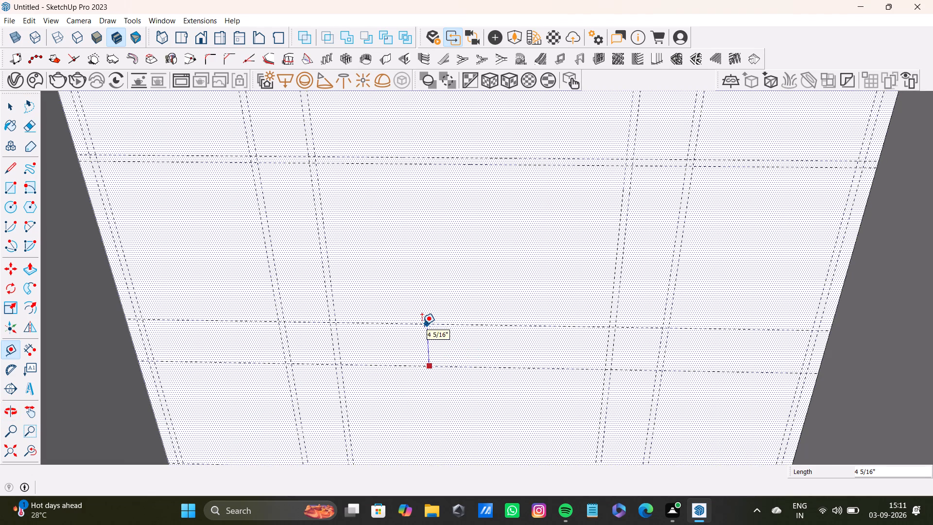
pyautogui.write('0.5')
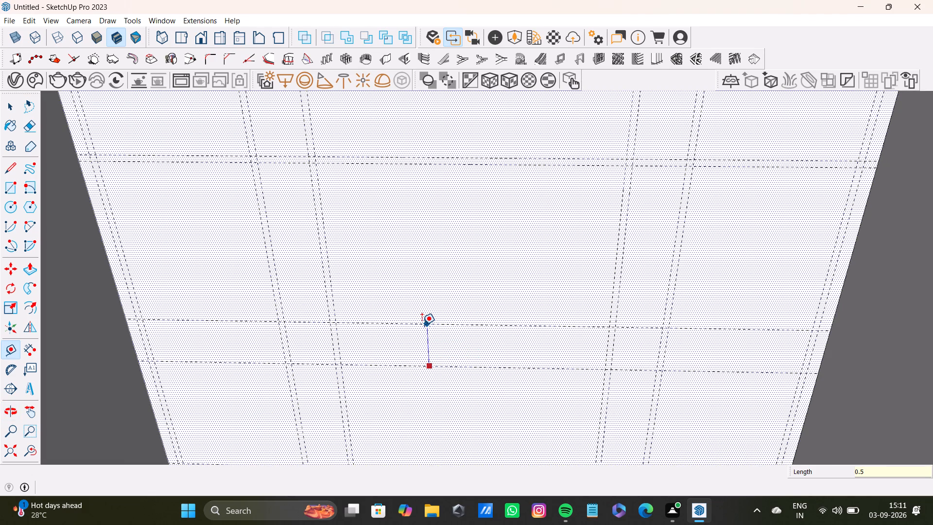
pyautogui.hotkey('shift', '"')
pyautogui.press('Return')
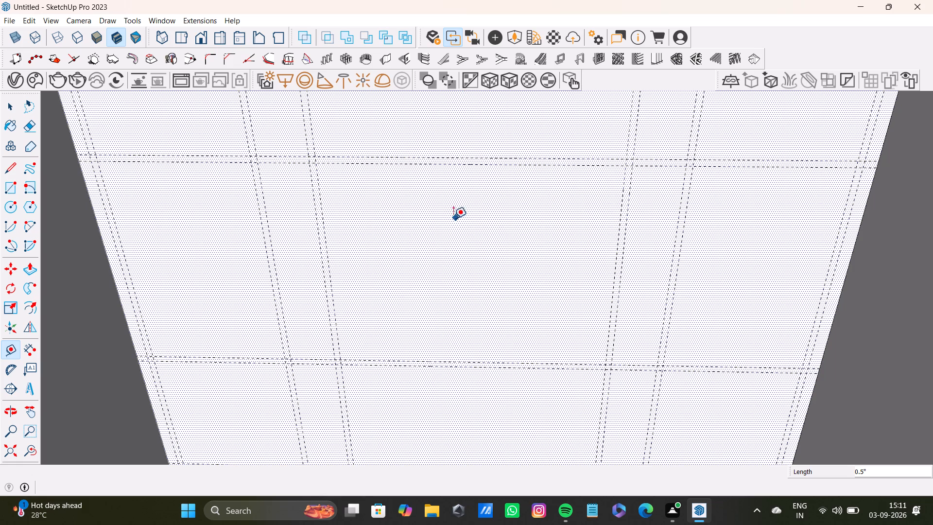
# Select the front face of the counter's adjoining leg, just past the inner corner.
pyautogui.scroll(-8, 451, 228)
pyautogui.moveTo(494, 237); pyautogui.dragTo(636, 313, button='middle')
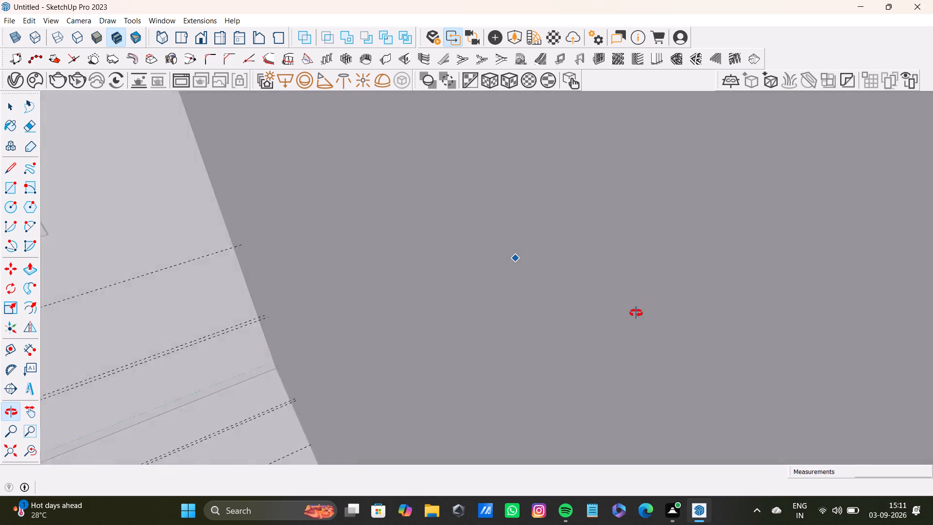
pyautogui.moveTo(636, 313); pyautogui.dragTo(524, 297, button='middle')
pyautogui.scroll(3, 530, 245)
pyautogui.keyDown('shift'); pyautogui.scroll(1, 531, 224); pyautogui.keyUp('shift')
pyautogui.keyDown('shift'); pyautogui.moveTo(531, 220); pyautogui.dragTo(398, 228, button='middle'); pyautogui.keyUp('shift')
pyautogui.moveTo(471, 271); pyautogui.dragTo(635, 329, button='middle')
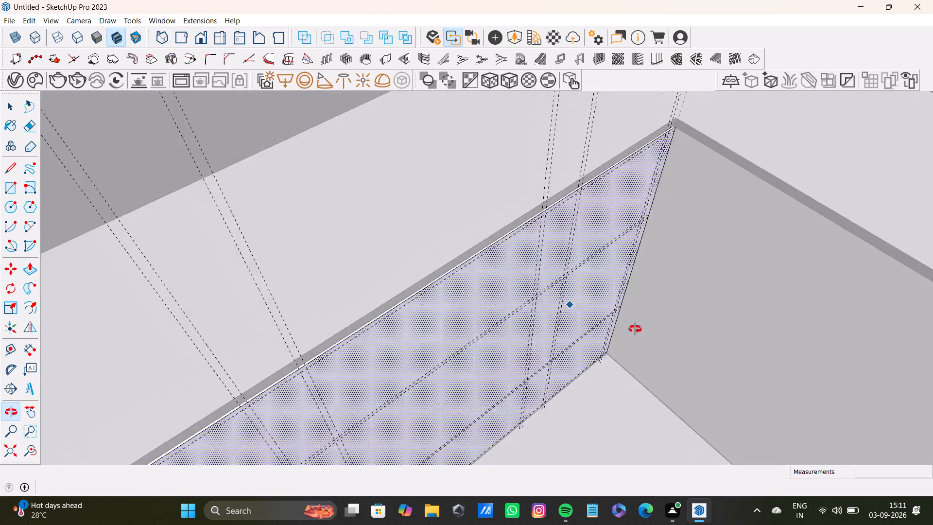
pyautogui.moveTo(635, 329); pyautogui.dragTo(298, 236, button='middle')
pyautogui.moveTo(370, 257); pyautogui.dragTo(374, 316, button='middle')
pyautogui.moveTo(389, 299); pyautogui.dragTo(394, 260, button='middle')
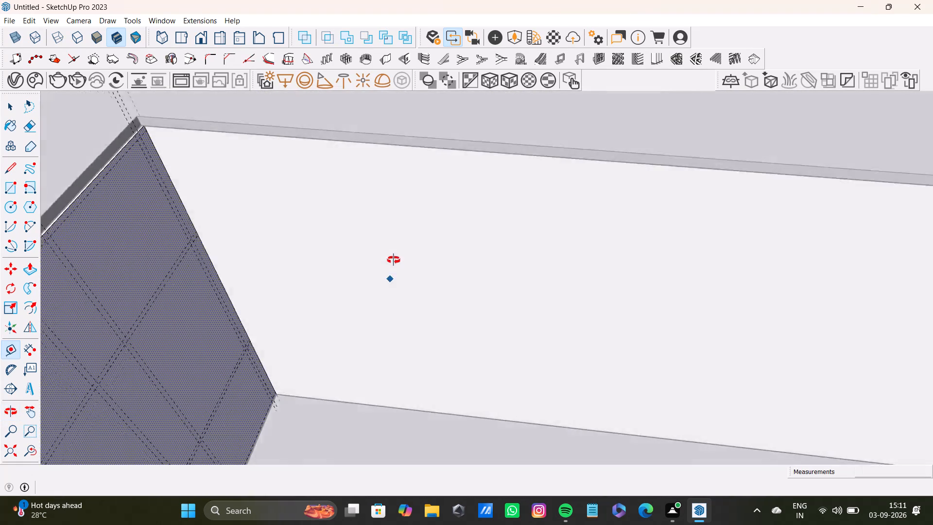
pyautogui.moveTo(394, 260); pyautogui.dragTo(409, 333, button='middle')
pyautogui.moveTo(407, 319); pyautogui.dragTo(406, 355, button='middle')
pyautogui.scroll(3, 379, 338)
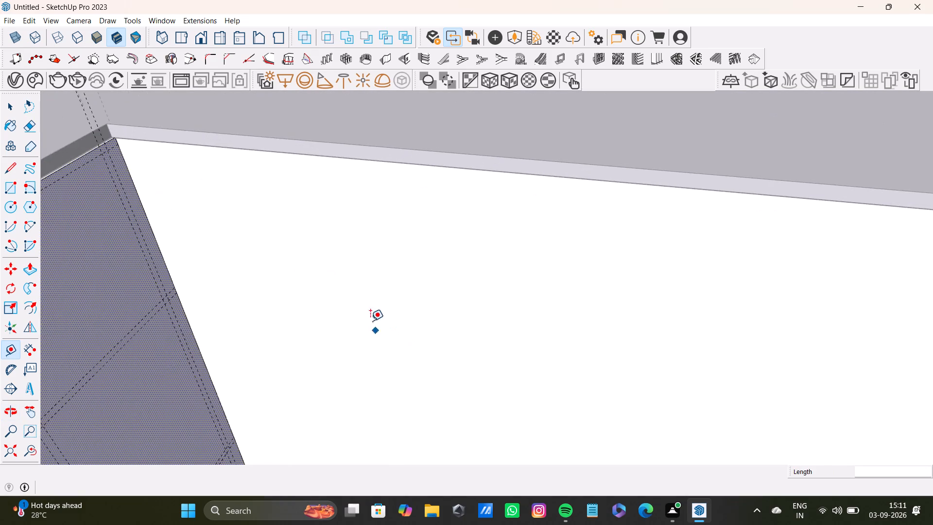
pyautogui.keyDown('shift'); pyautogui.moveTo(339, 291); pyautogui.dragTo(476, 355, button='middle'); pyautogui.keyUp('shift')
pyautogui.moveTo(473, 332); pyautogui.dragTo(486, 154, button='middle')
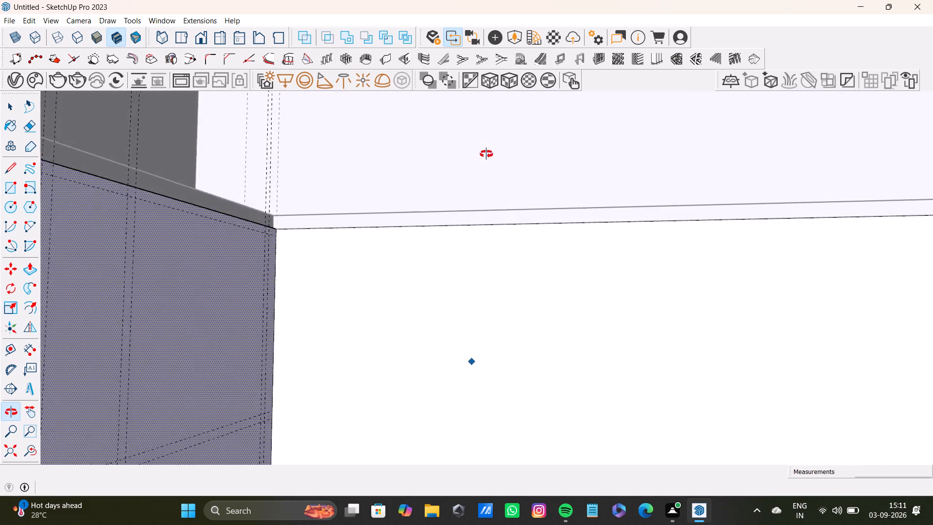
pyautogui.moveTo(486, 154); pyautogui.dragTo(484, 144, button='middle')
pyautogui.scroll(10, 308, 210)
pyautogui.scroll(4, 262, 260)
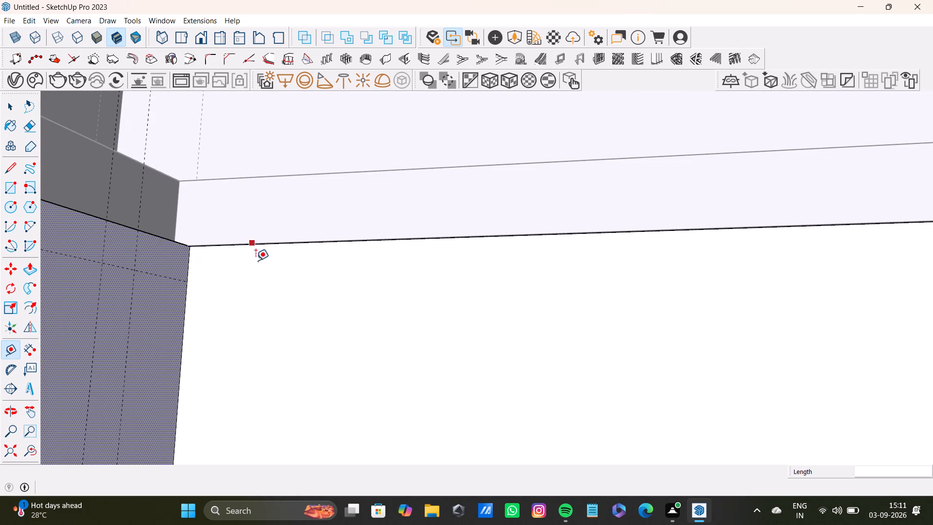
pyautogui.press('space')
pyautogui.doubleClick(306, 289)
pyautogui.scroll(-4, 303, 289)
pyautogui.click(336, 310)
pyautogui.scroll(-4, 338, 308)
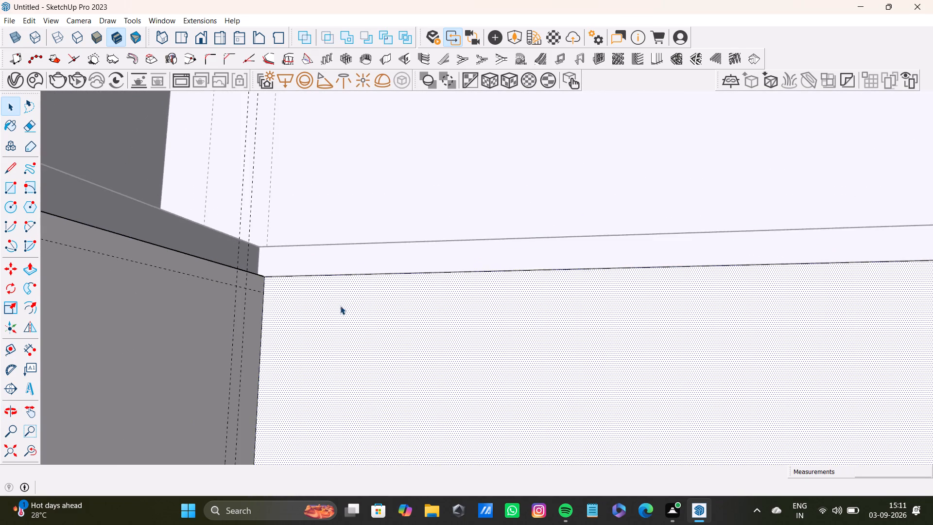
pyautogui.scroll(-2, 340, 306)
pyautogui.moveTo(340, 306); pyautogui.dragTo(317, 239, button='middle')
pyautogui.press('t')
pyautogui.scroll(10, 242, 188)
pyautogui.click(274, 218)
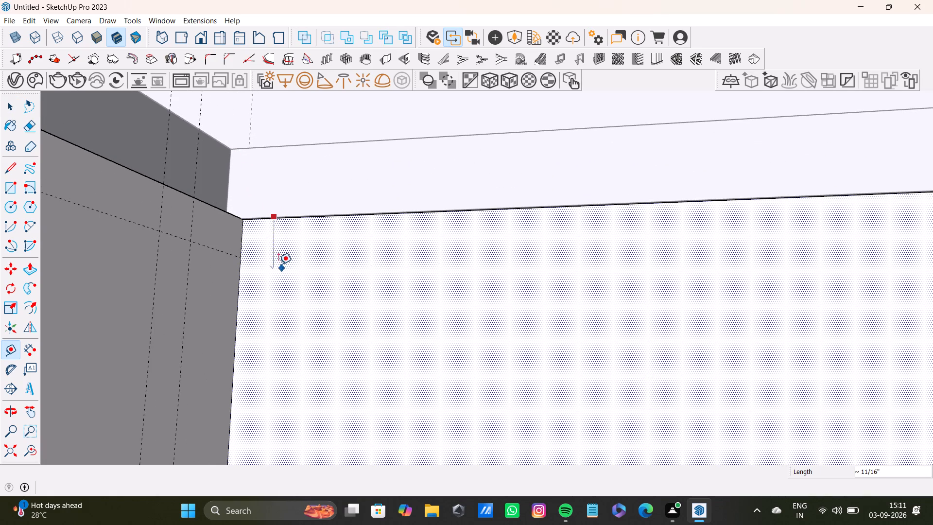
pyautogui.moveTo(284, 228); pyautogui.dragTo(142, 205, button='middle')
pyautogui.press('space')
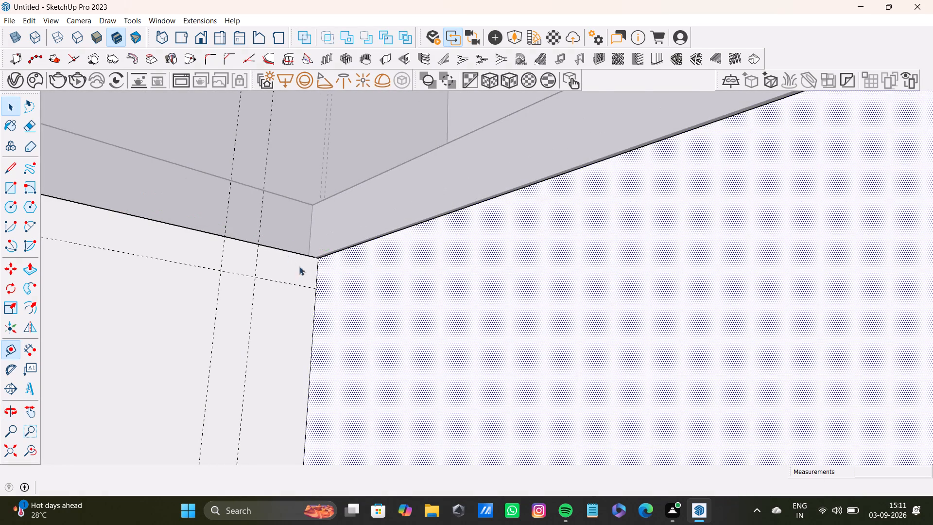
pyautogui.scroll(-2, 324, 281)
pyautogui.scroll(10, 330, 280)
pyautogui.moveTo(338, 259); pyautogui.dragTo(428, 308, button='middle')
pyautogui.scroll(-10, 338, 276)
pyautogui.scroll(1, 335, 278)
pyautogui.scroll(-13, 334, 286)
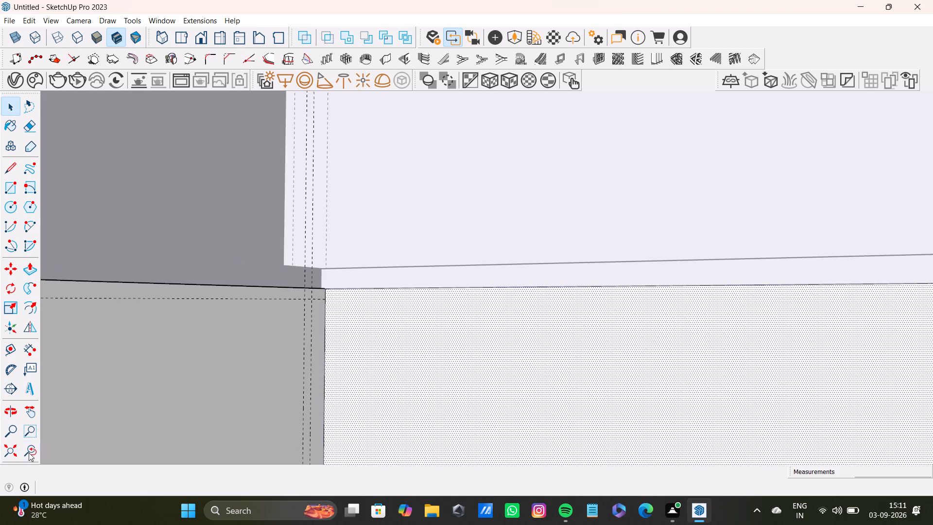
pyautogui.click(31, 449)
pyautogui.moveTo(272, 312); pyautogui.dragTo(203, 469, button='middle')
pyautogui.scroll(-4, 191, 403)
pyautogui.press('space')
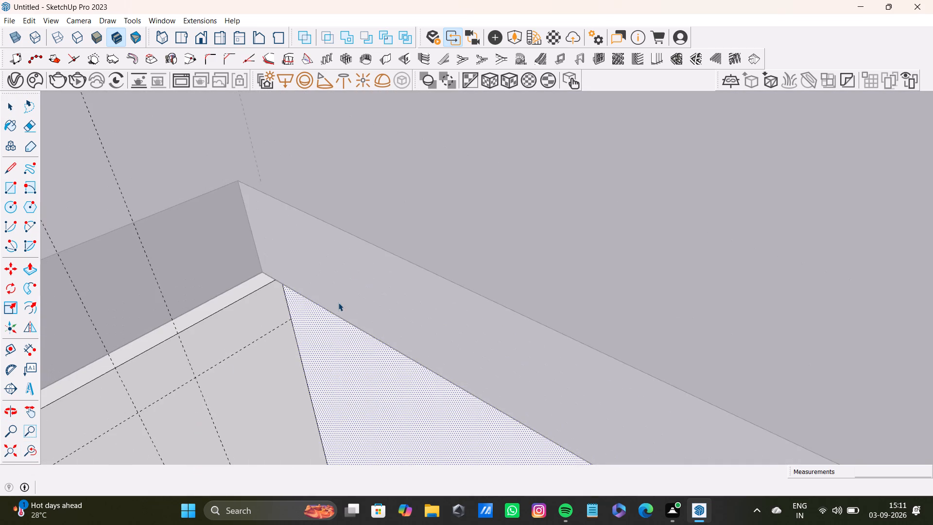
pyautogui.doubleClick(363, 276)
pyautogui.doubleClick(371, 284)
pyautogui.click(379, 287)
# Clear the selection and close the counter group being edited.
pyautogui.scroll(-6, 217, 266)
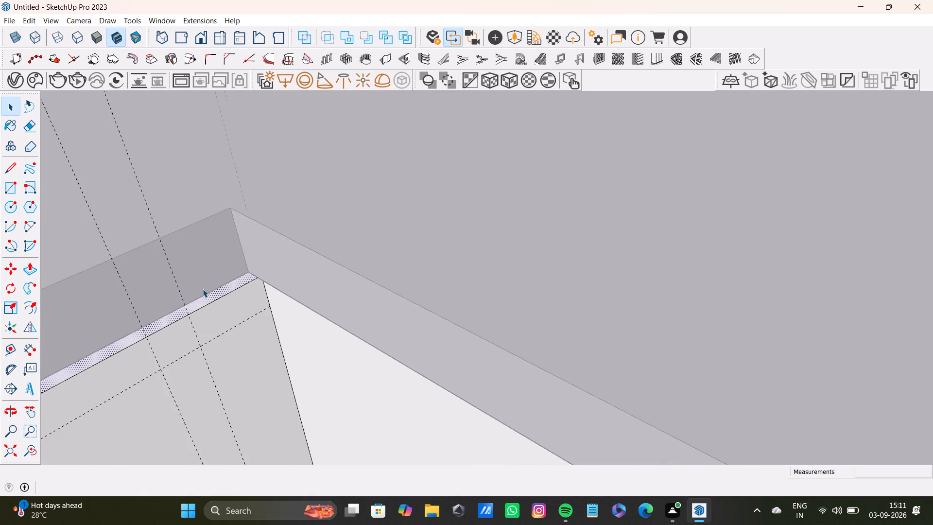
pyautogui.scroll(-20, 203, 289)
pyautogui.scroll(-11, 203, 289)
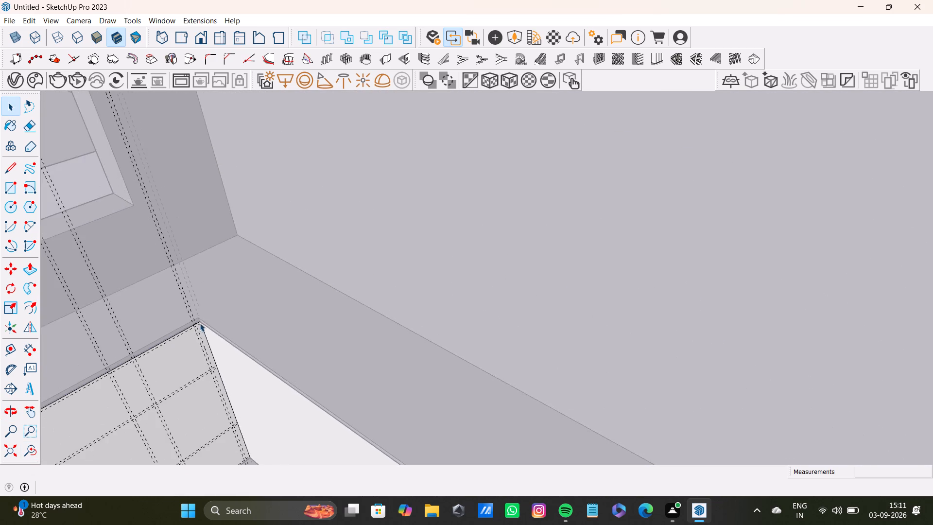
pyautogui.scroll(-17, 202, 320)
pyautogui.click(242, 120)
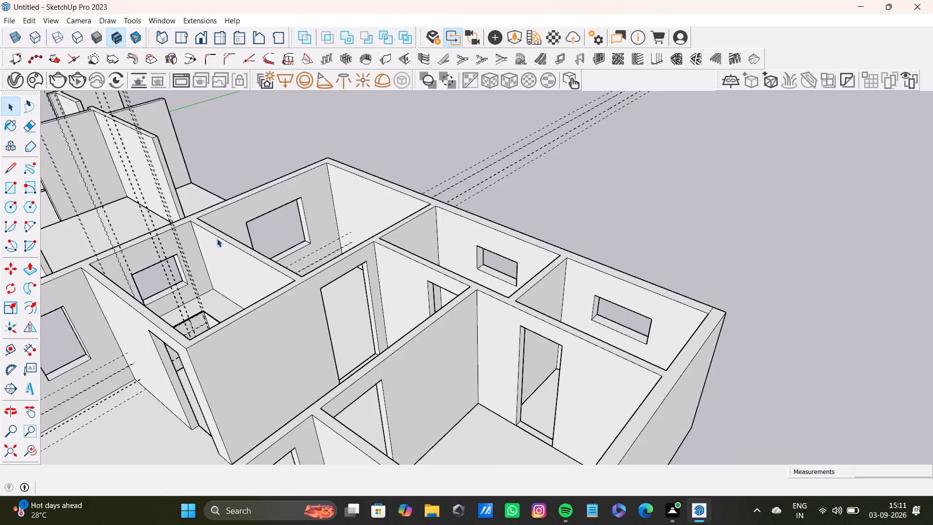
# Push/Pull the narrow strip face beneath the countertop on the counter's adjoining leg by about 1/4".
pyautogui.scroll(17, 205, 275)
pyautogui.moveTo(228, 338); pyautogui.dragTo(311, 337, button='middle')
pyautogui.scroll(4, 240, 320)
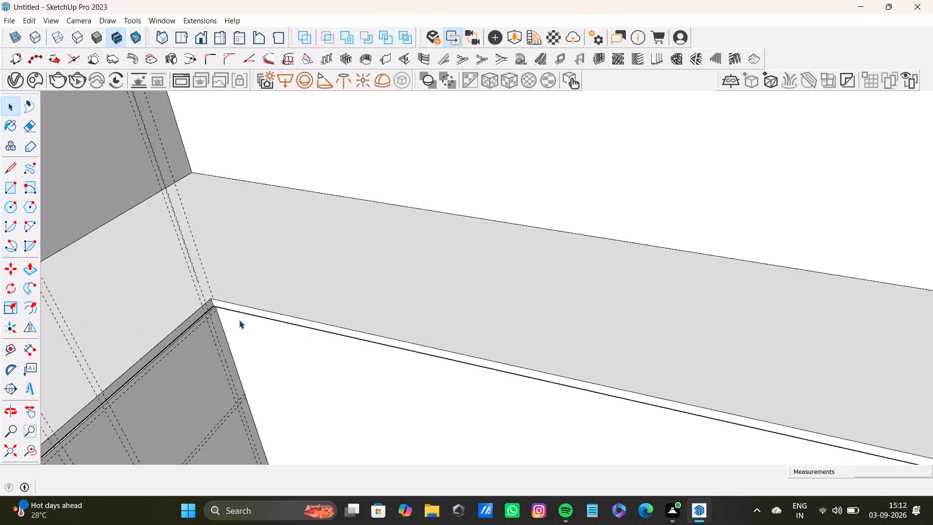
pyautogui.scroll(11, 239, 320)
pyautogui.click(231, 302)
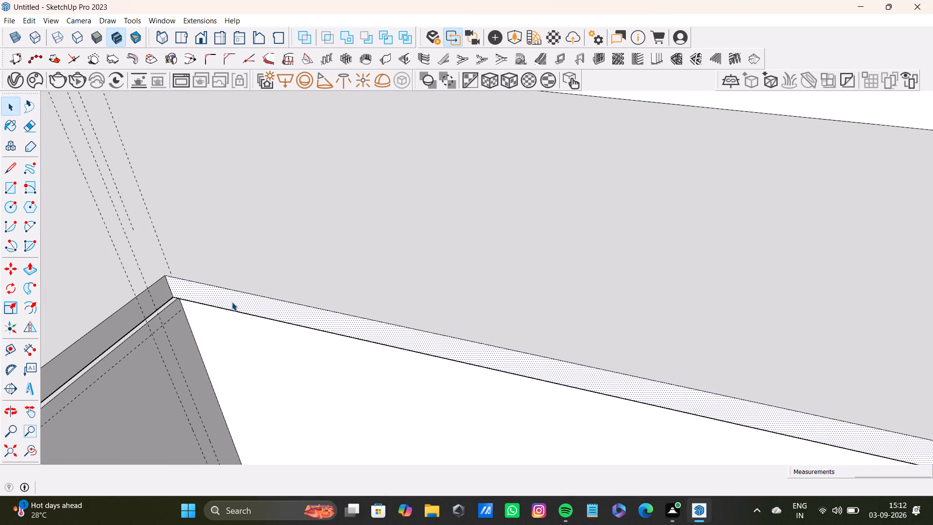
pyautogui.press('p')
pyautogui.moveTo(232, 302); pyautogui.dragTo(231, 294)
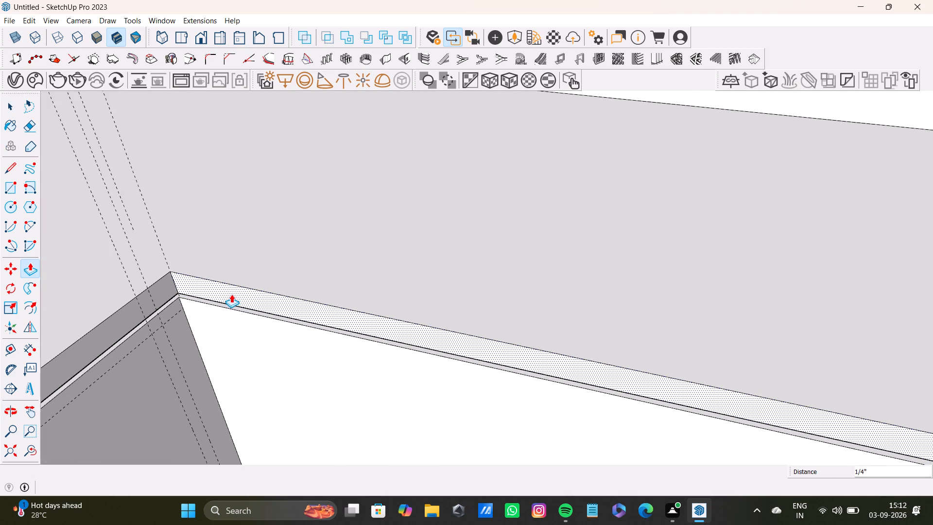
pyautogui.moveTo(231, 294); pyautogui.dragTo(231, 294)
pyautogui.press('space')
# Place a horizontal guide 0.5" below the top edge of the adjoining leg's front face.
pyautogui.scroll(-4, 180, 306)
pyautogui.moveTo(200, 315); pyautogui.dragTo(204, 249, button='middle')
pyautogui.scroll(2, 204, 259)
pyautogui.press('space')
pyautogui.press('t')
pyautogui.scroll(3, 260, 138)
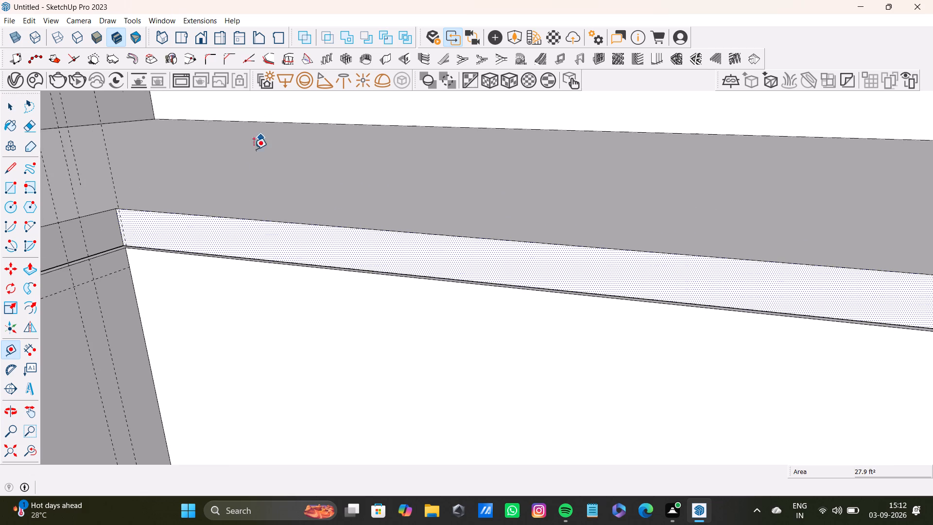
pyautogui.scroll(6, 203, 257)
pyautogui.click(208, 256)
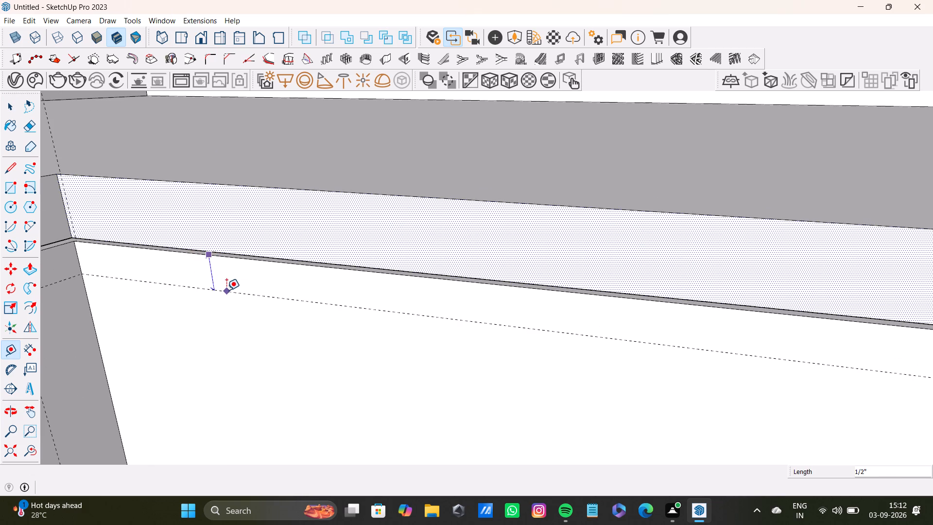
pyautogui.write('0.')
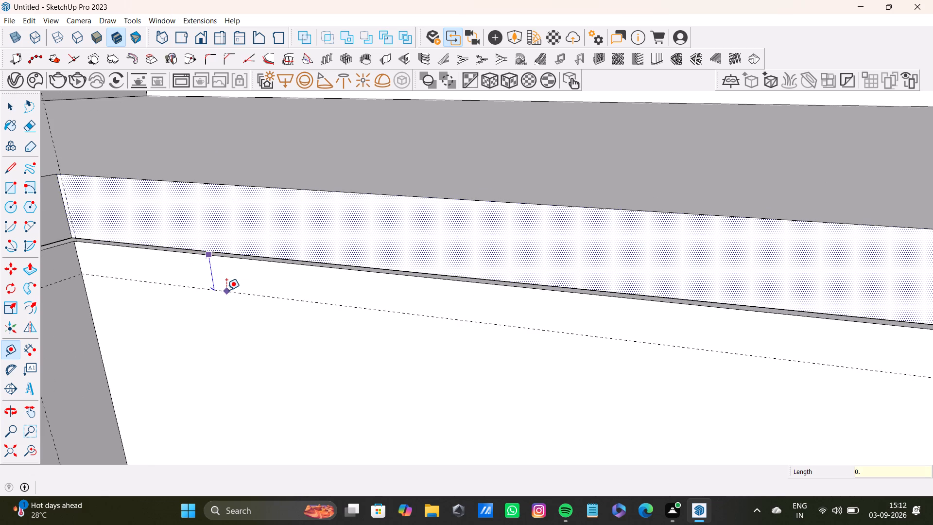
pyautogui.press('5')
pyautogui.hotkey('shift', '"')
pyautogui.press('Return')
# Place a vertical guide 1" from the inner corner on the adjoining leg's front face.
pyautogui.scroll(-7, 160, 297)
pyautogui.click(126, 333)
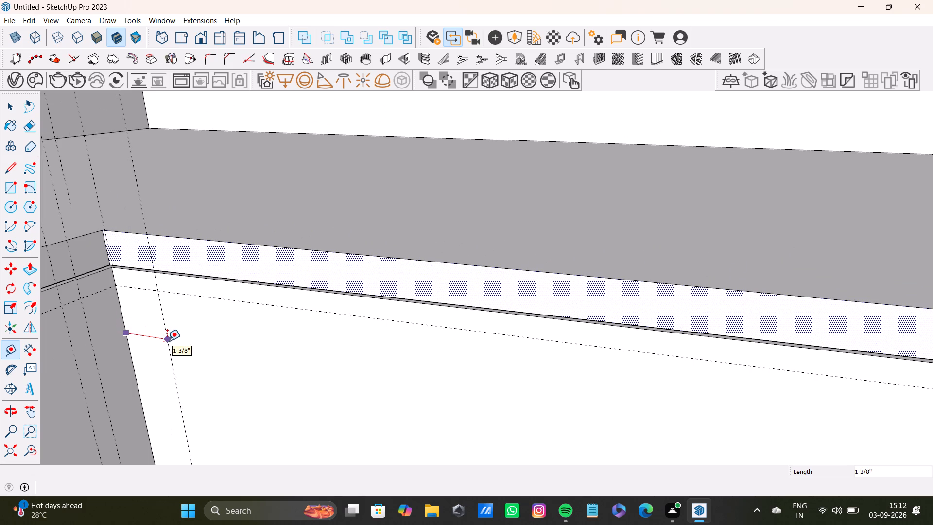
pyautogui.press('1')
pyautogui.hotkey('shift', '"')
pyautogui.press('Return')
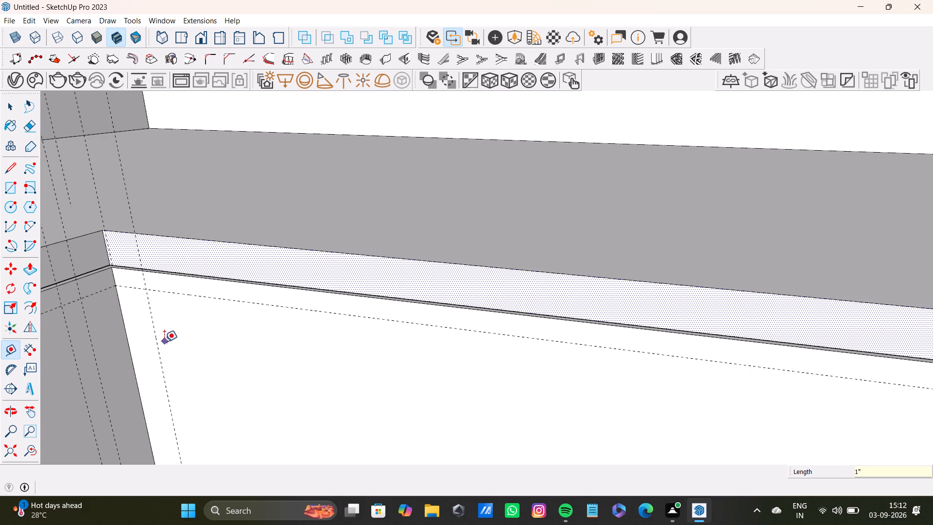
# Place another vertical guide 0.5" beyond the 1" corner guide on the adjoining leg's front face.
pyautogui.click(158, 346)
pyautogui.write('0.')
pyautogui.press('5')
pyautogui.hotkey('shift', '"')
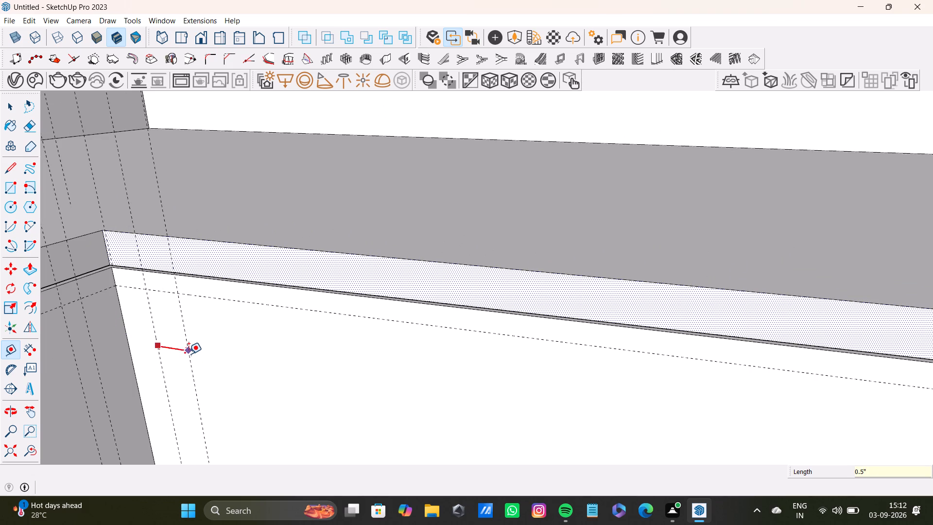
pyautogui.press('Return')
# Place a horizontal guide 0.5" above the bottom edge of the adjoining leg's front face.
pyautogui.scroll(-14, 188, 352)
pyautogui.keyDown('shift'); pyautogui.moveTo(253, 401); pyautogui.dragTo(236, 167, button='middle'); pyautogui.keyUp('shift')
pyautogui.scroll(-5, 255, 247)
pyautogui.keyDown('shift'); pyautogui.moveTo(271, 329); pyautogui.dragTo(268, 221, button='middle'); pyautogui.keyUp('shift')
pyautogui.keyDown('shift'); pyautogui.scroll(-1, 268, 221); pyautogui.keyUp('shift')
pyautogui.moveTo(32, 453); pyautogui.dragTo(37, 452)
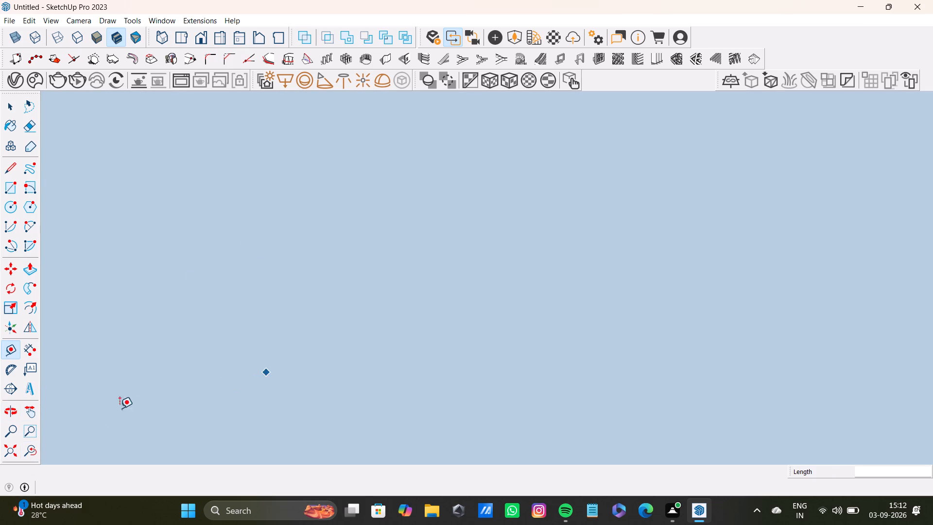
pyautogui.click(16, 452)
pyautogui.moveTo(494, 213); pyautogui.dragTo(488, 391, button='middle')
pyautogui.scroll(4, 659, 309)
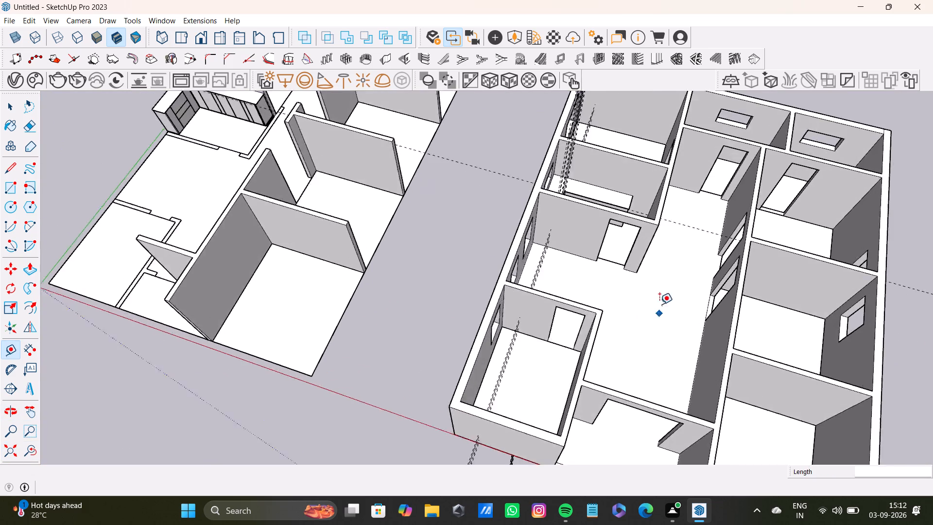
pyautogui.moveTo(614, 180); pyautogui.dragTo(540, 370, button='middle')
pyautogui.scroll(12, 522, 317)
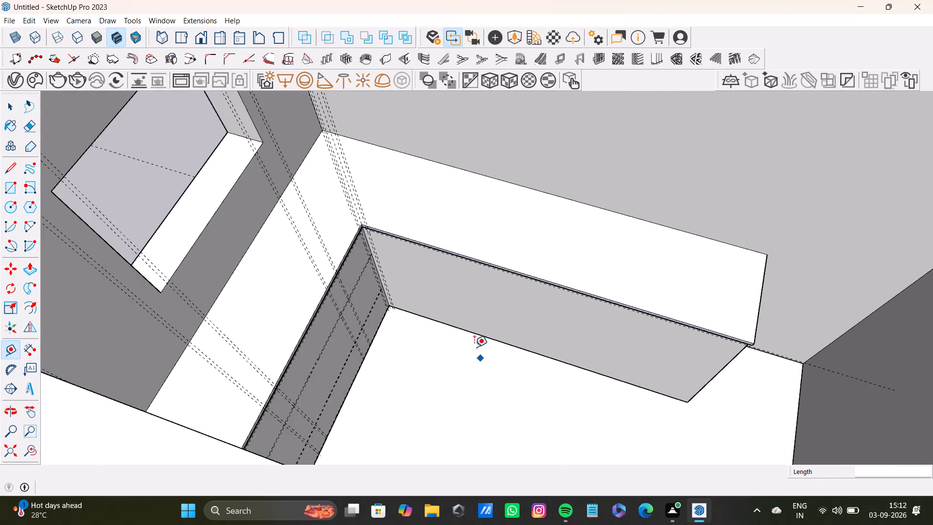
pyautogui.scroll(2, 474, 347)
pyautogui.keyDown('shift'); pyautogui.moveTo(473, 344); pyautogui.dragTo(478, 444, button='middle'); pyautogui.keyUp('shift')
pyautogui.moveTo(464, 436); pyautogui.dragTo(406, 330, button='middle')
pyautogui.scroll(4, 377, 364)
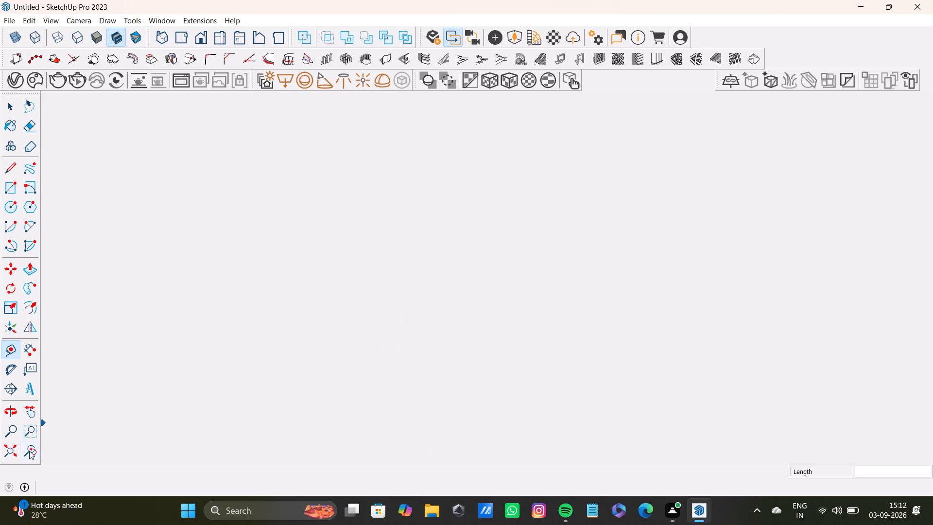
pyautogui.click(32, 448)
pyautogui.click(0, 444)
pyautogui.click(13, 449)
pyautogui.keyDown('shift'); pyautogui.moveTo(405, 243); pyautogui.dragTo(282, 390, button='middle'); pyautogui.keyUp('shift')
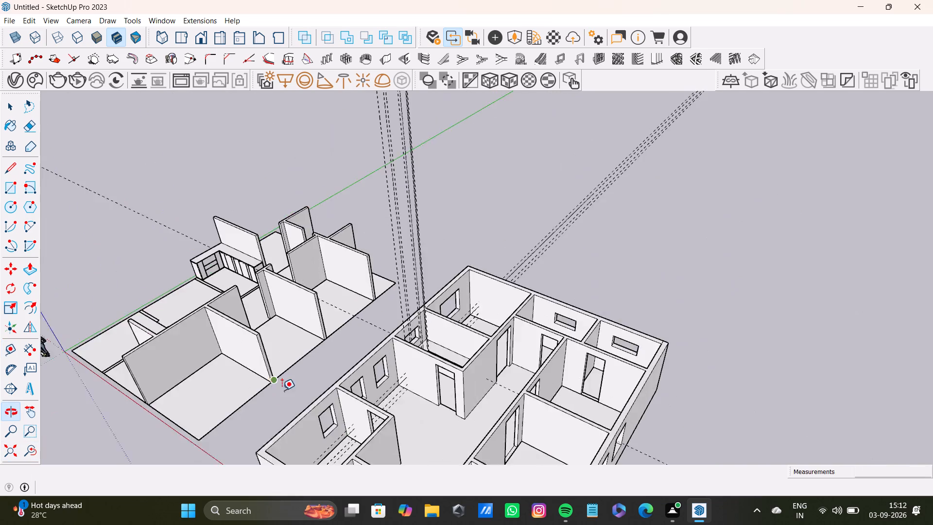
pyautogui.keyDown('shift'); pyautogui.moveTo(282, 390); pyautogui.dragTo(274, 390, button='middle'); pyautogui.keyUp('shift')
pyautogui.scroll(18, 429, 364)
pyautogui.moveTo(434, 392); pyautogui.dragTo(361, 422, button='middle')
pyautogui.scroll(-1, 361, 422)
pyautogui.scroll(5, 369, 423)
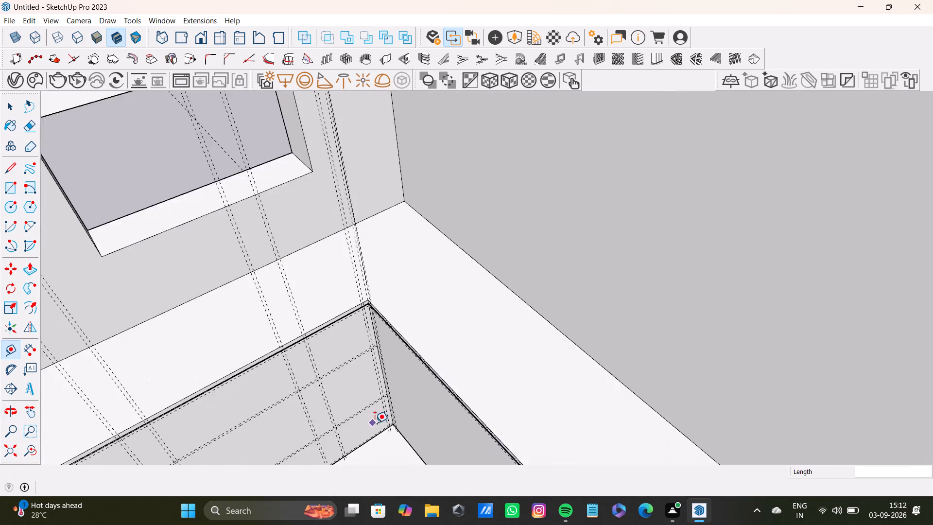
pyautogui.scroll(4, 375, 423)
pyautogui.scroll(-1, 376, 423)
pyautogui.scroll(8, 377, 423)
pyautogui.moveTo(395, 365); pyautogui.dragTo(304, 310, button='middle')
pyautogui.scroll(8, 349, 382)
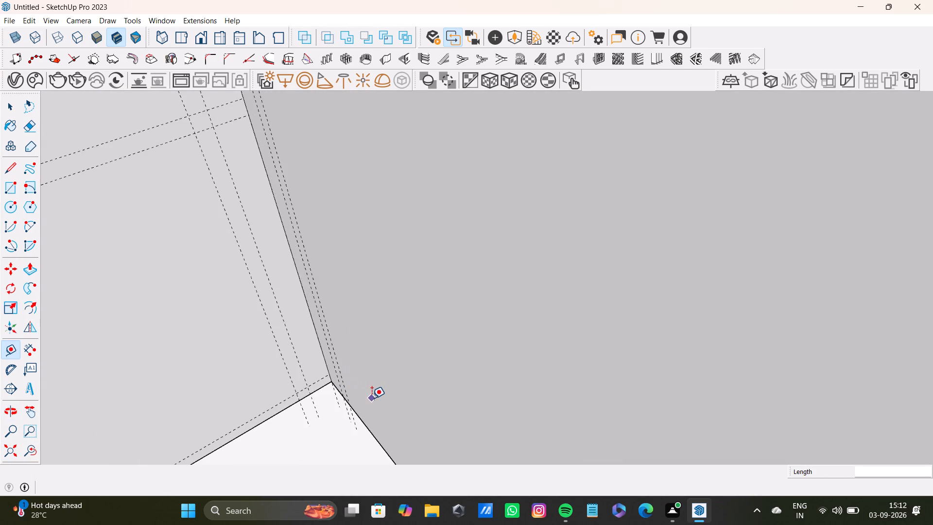
pyautogui.scroll(10, 372, 398)
pyautogui.moveTo(364, 405); pyautogui.dragTo(452, 340, button='middle')
pyautogui.scroll(5, 293, 361)
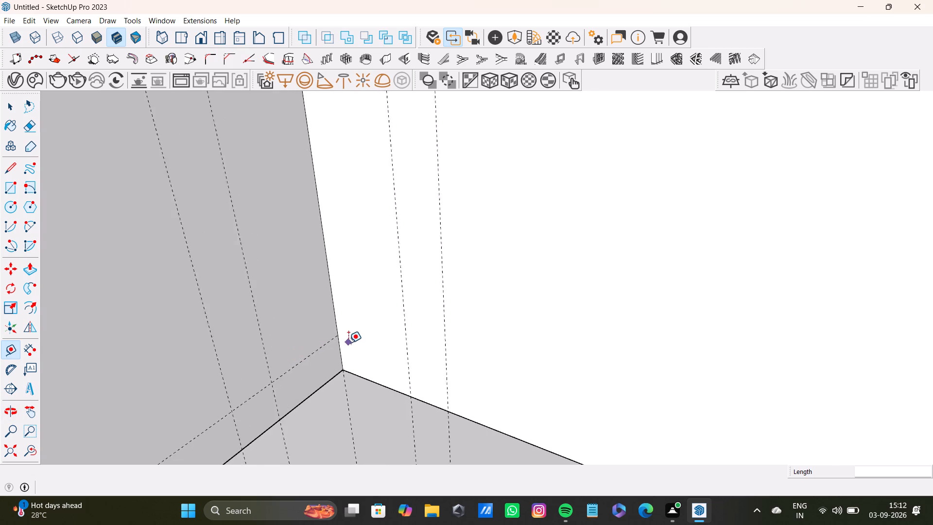
pyautogui.scroll(2, 348, 343)
pyautogui.click(367, 387)
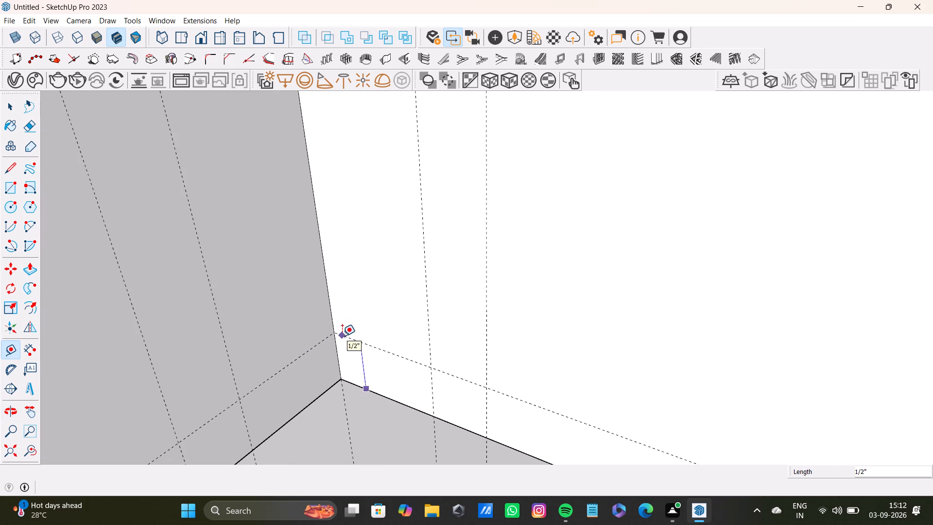
pyautogui.write('0.5')
pyautogui.hotkey('shift', '"')
pyautogui.press('Return')
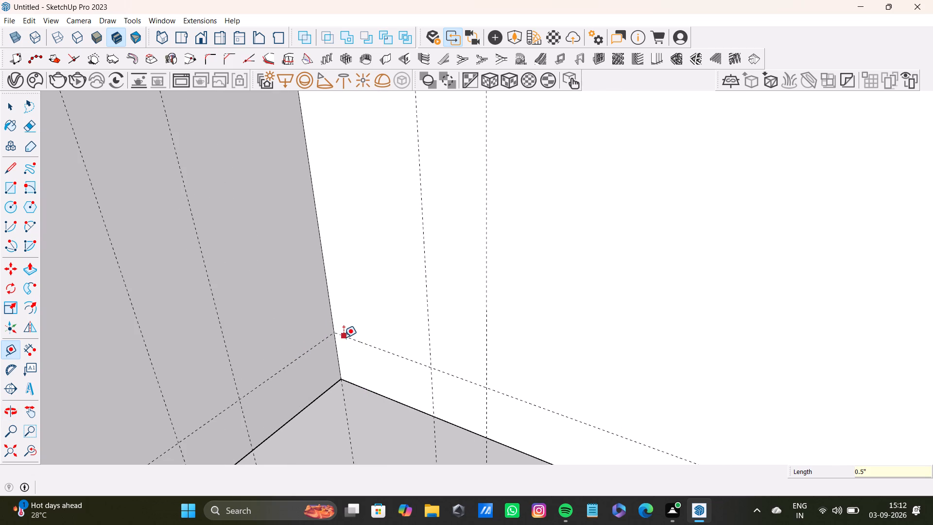
pyautogui.press('space')
# Place a vertical guide 1' along the adjoining leg's front face from the outer guide of the corner pair.
pyautogui.scroll(-8, 364, 327)
pyautogui.keyDown('shift'); pyautogui.moveTo(398, 193); pyautogui.dragTo(252, 402, button='middle'); pyautogui.keyUp('shift')
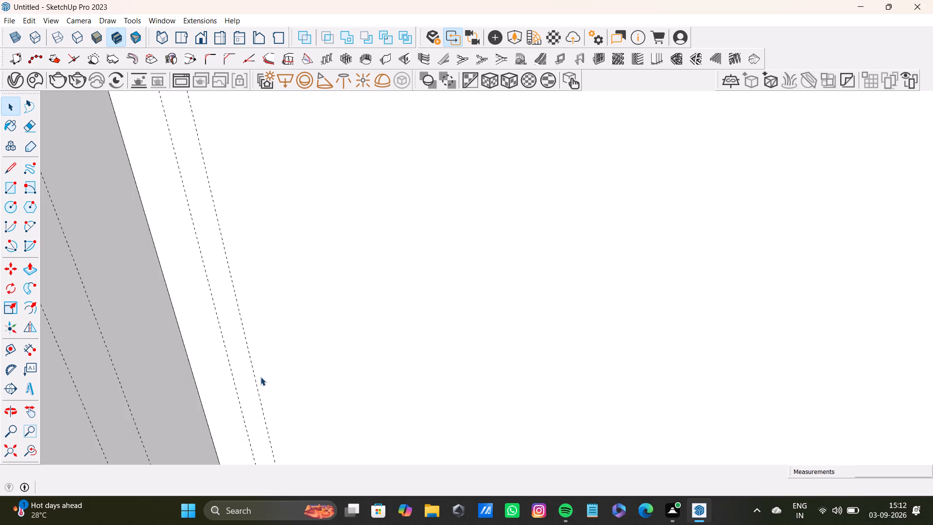
pyautogui.moveTo(261, 376); pyautogui.dragTo(317, 353, button='middle')
pyautogui.scroll(-7, 311, 349)
pyautogui.keyDown('shift'); pyautogui.moveTo(310, 316); pyautogui.dragTo(187, 383, button='middle'); pyautogui.keyUp('shift')
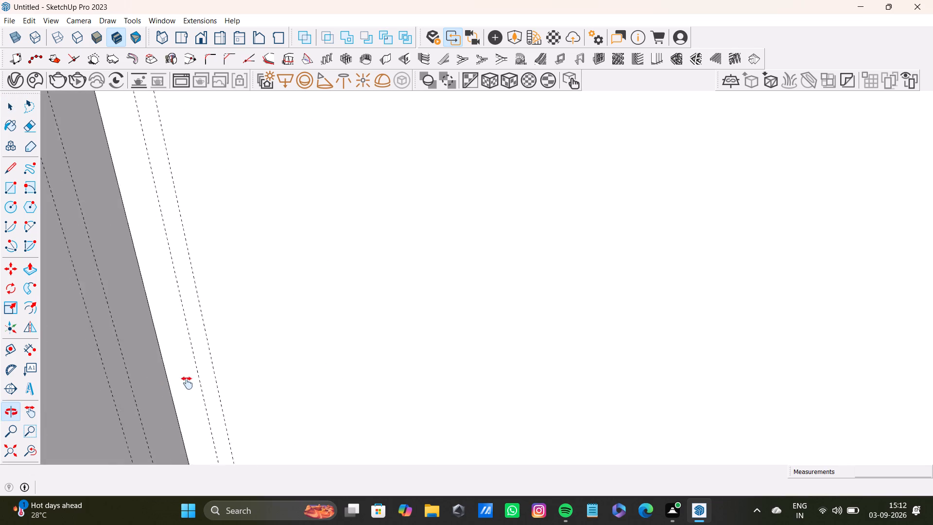
pyautogui.keyDown('shift'); pyautogui.moveTo(187, 383); pyautogui.dragTo(187, 385, button='middle'); pyautogui.keyUp('shift')
pyautogui.moveTo(319, 366); pyautogui.dragTo(386, 368, button='middle')
pyautogui.scroll(-10, 363, 363)
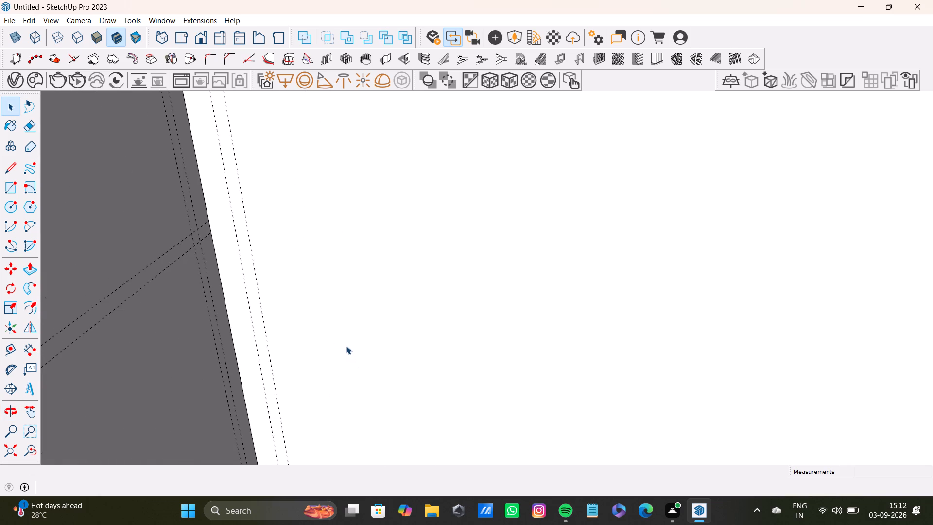
pyautogui.scroll(-4, 346, 346)
pyautogui.keyDown('shift'); pyautogui.moveTo(348, 325); pyautogui.dragTo(313, 469, button='middle'); pyautogui.keyUp('shift')
pyautogui.scroll(-2, 312, 446)
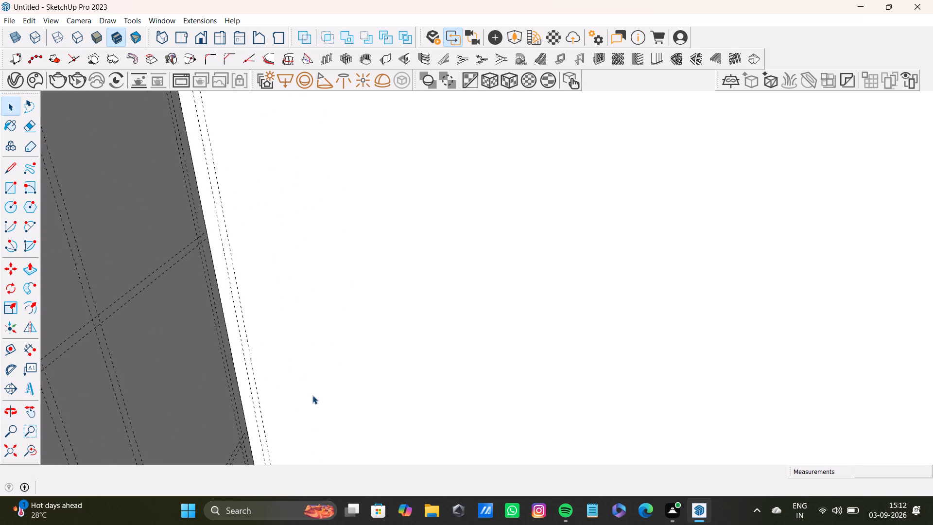
pyautogui.moveTo(325, 344); pyautogui.dragTo(326, 432, button='middle')
pyautogui.keyDown('shift'); pyautogui.scroll(-1, 325, 344); pyautogui.keyUp('shift')
pyautogui.scroll(-2, 325, 421)
pyautogui.keyDown('shift'); pyautogui.moveTo(318, 398); pyautogui.dragTo(218, 313, button='middle'); pyautogui.keyUp('shift')
pyautogui.scroll(3, 187, 281)
pyautogui.keyDown('shift'); pyautogui.moveTo(189, 280); pyautogui.dragTo(281, 389, button='middle'); pyautogui.keyUp('shift')
pyautogui.scroll(1, 232, 297)
pyautogui.press('t')
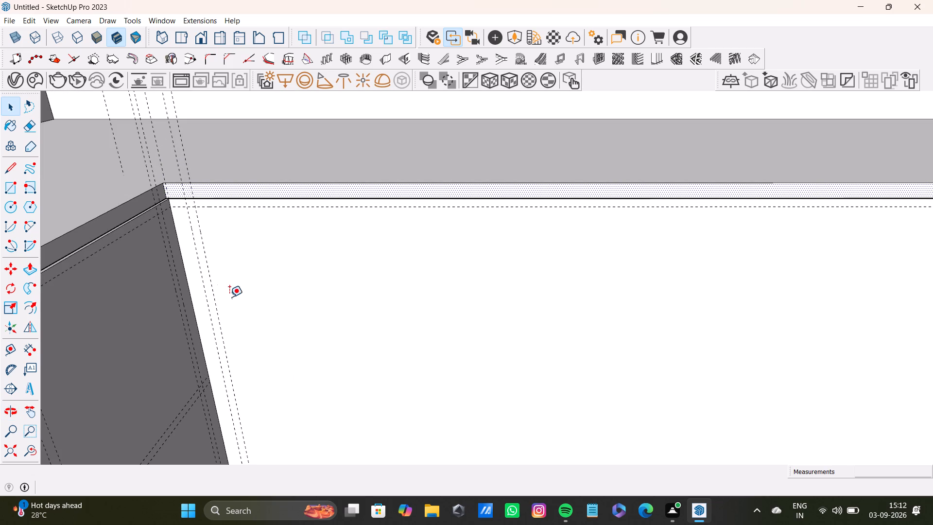
pyautogui.click(216, 295)
pyautogui.write("1'")
pyautogui.press('Return')
# Place a vertical guide 0.5" beyond the new 1' guide on the adjoining leg's front face.
pyautogui.click(401, 327)
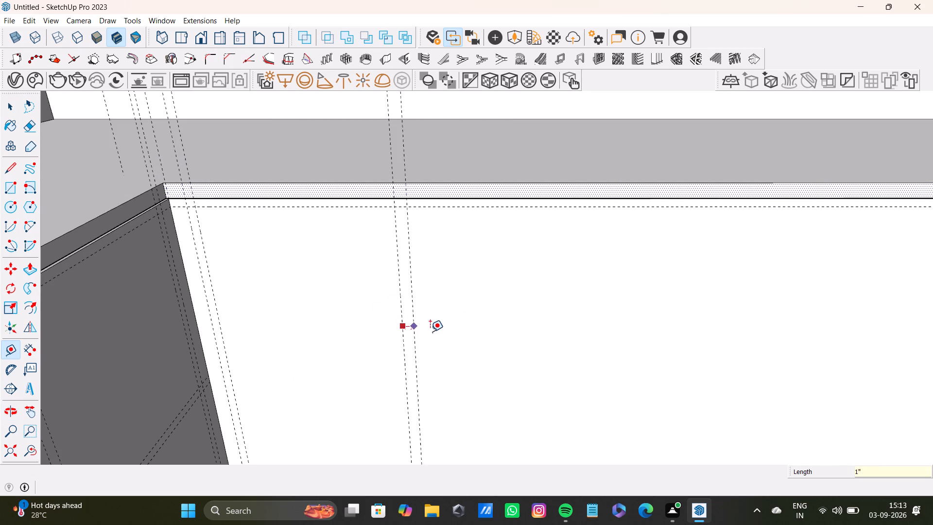
pyautogui.write('0.5')
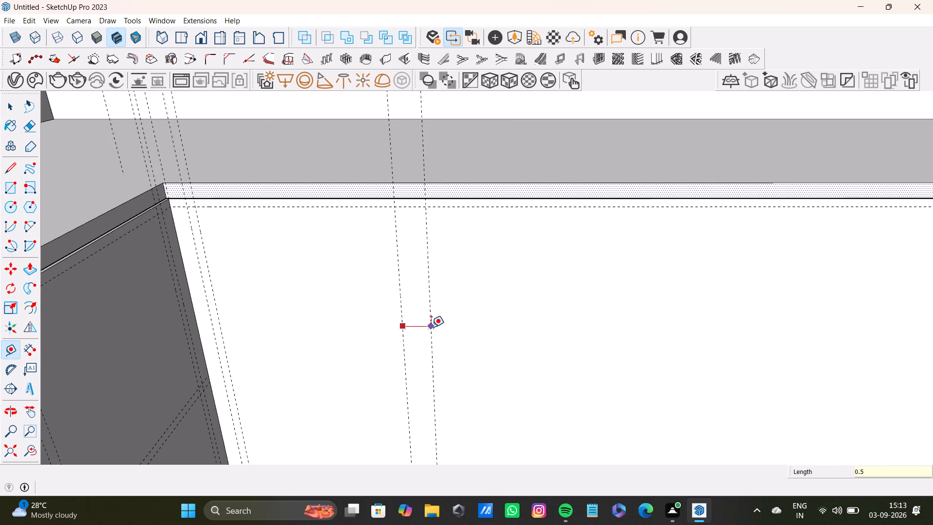
pyautogui.hotkey('shift', '"')
pyautogui.press('Return')
# Place a vertical guide 4" beyond the latest 0.5" guide on the adjoining leg's front face.
pyautogui.click(411, 332)
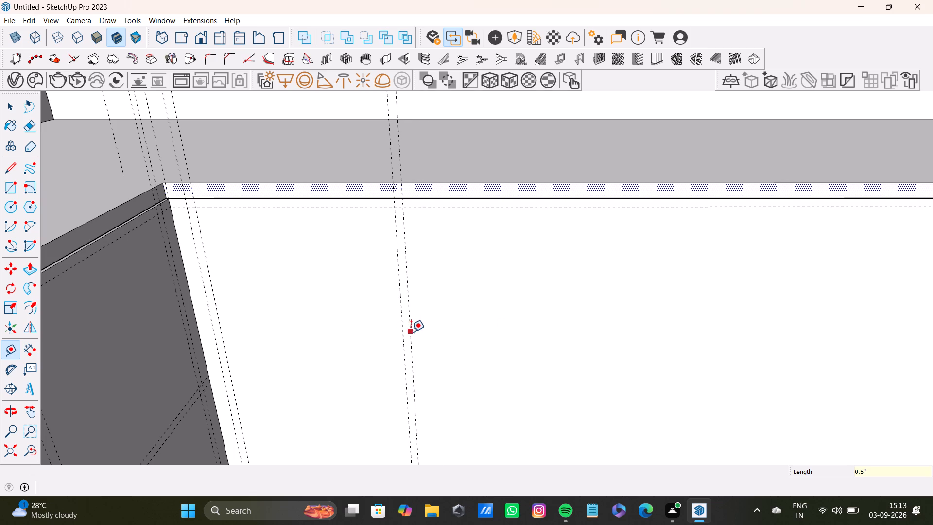
pyautogui.press('4')
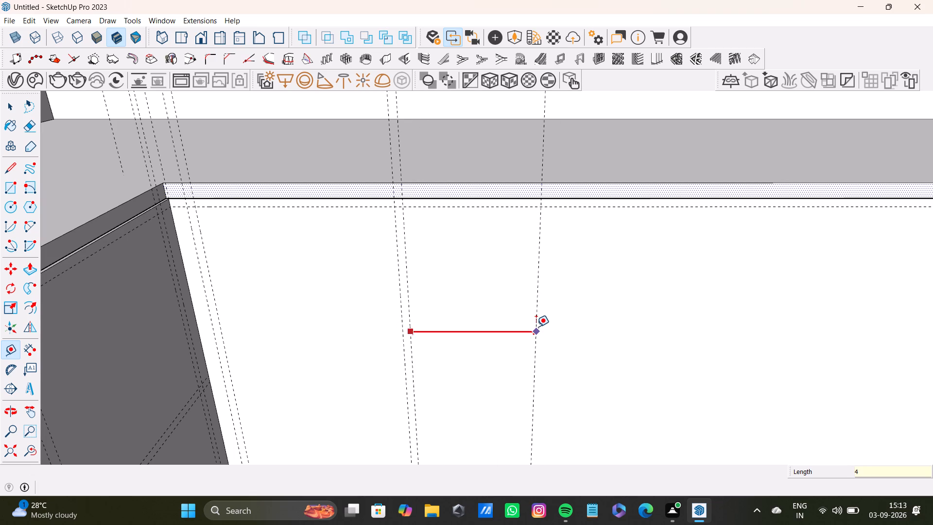
pyautogui.hotkey('shift', '"')
pyautogui.press('Return')
# Place a vertical guide 0.5" beyond the 4" guide on the adjoining leg's front face.
pyautogui.click(471, 345)
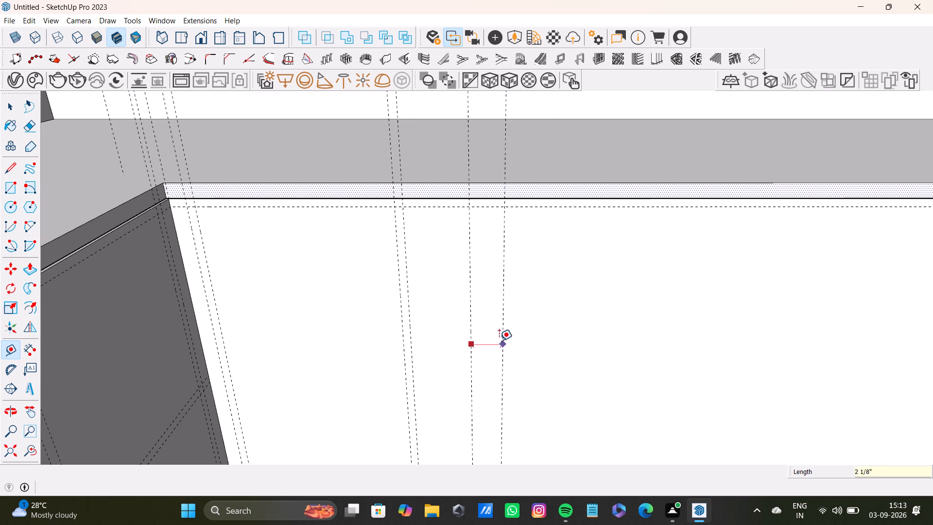
pyautogui.write('0.5')
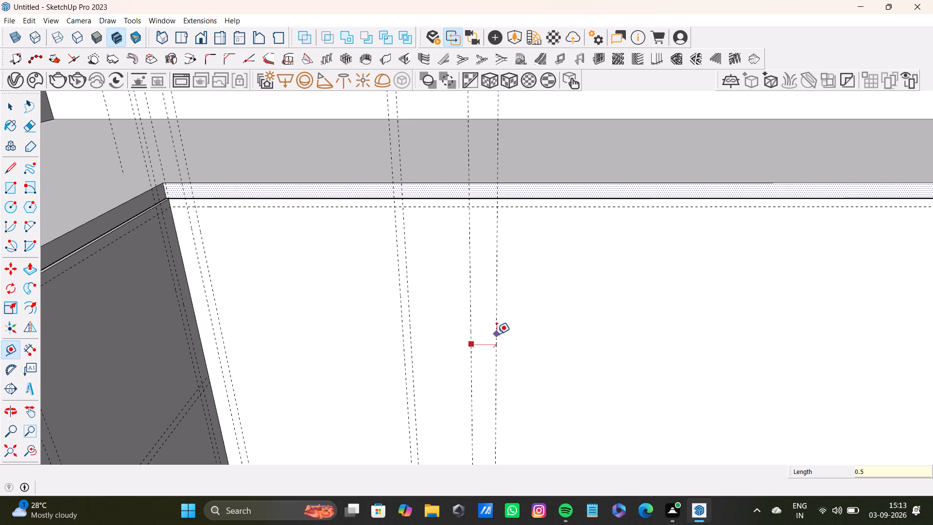
pyautogui.hotkey('shift', '"')
pyautogui.press('Return')
# Place a vertical guide 1'7" beyond the last 0.5" guide on the adjoining leg's front face.
pyautogui.scroll(-2, 488, 335)
pyautogui.keyDown('shift'); pyautogui.moveTo(507, 328); pyautogui.dragTo(400, 319, button='middle'); pyautogui.keyUp('shift')
pyautogui.scroll(4, 394, 314)
pyautogui.moveTo(363, 314); pyautogui.dragTo(368, 314)
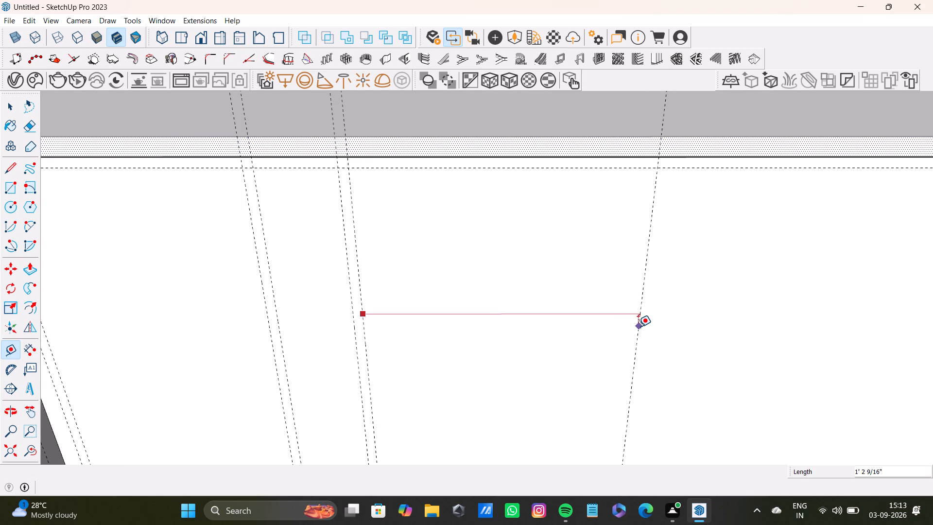
pyautogui.press('1')
pyautogui.press("'")
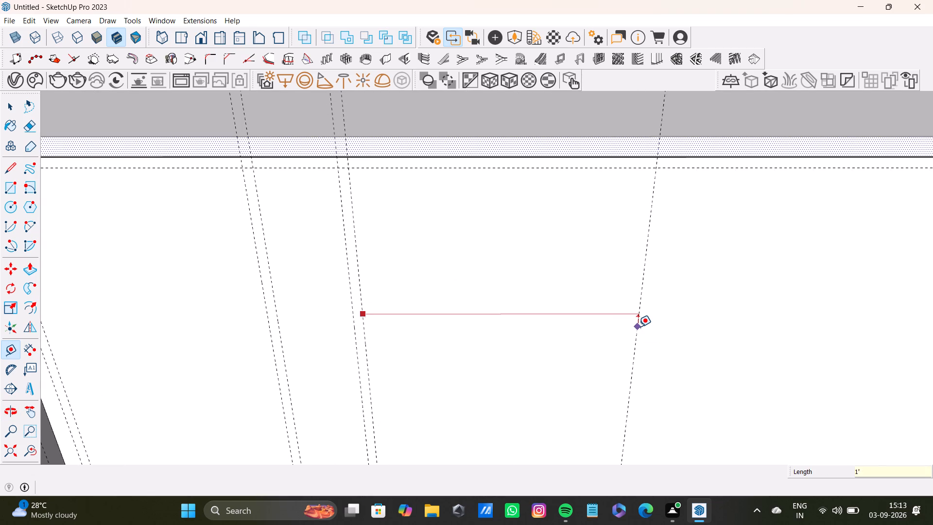
pyautogui.press('7')
pyautogui.hotkey('shift', '"')
pyautogui.press('Return')
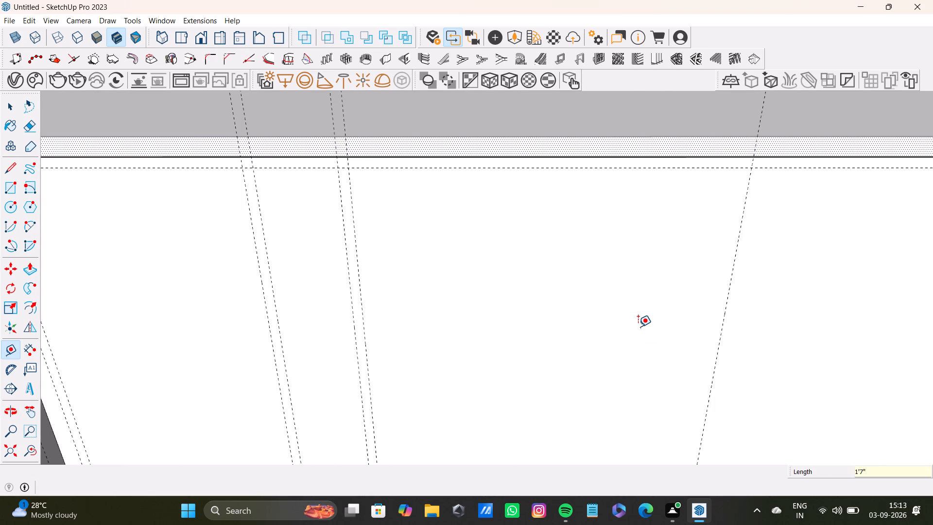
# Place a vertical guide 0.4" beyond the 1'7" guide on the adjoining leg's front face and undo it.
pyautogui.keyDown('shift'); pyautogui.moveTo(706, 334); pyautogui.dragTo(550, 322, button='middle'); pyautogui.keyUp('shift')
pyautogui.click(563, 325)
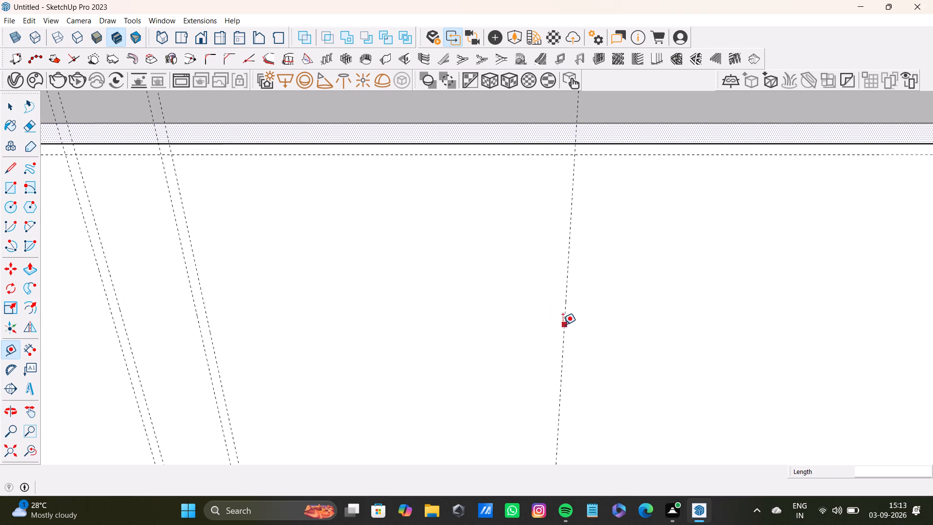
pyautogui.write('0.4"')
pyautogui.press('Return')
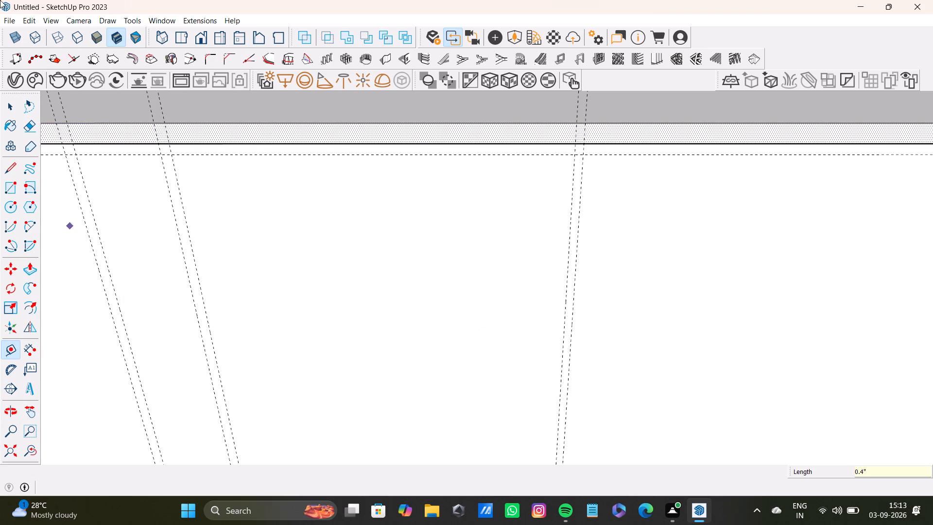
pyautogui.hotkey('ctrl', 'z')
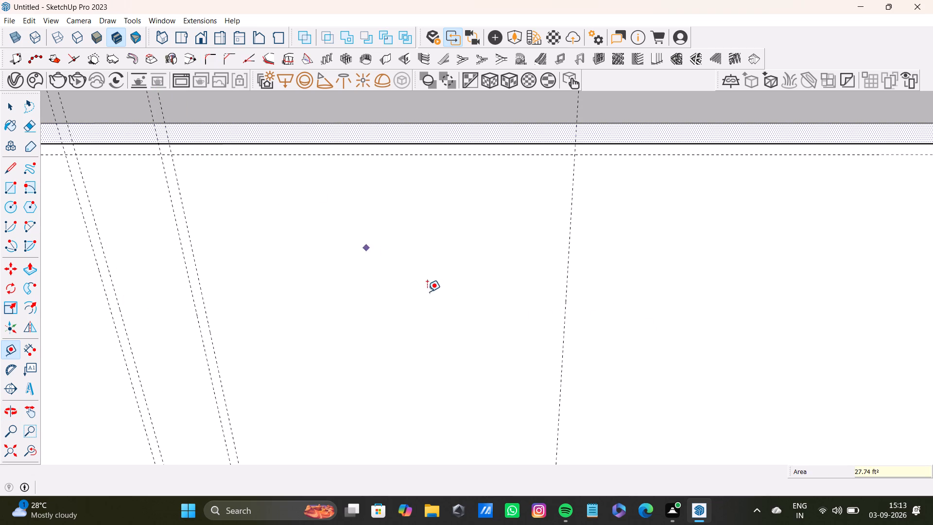
# Place a vertical guide 0.5" beyond the 1'7" guide on the adjoining leg's front face.
pyautogui.scroll(-2, 491, 295)
pyautogui.keyDown('shift'); pyautogui.moveTo(519, 293); pyautogui.dragTo(425, 297, button='middle'); pyautogui.keyUp('shift')
pyautogui.scroll(4, 458, 302)
pyautogui.moveTo(462, 305); pyautogui.dragTo(470, 305)
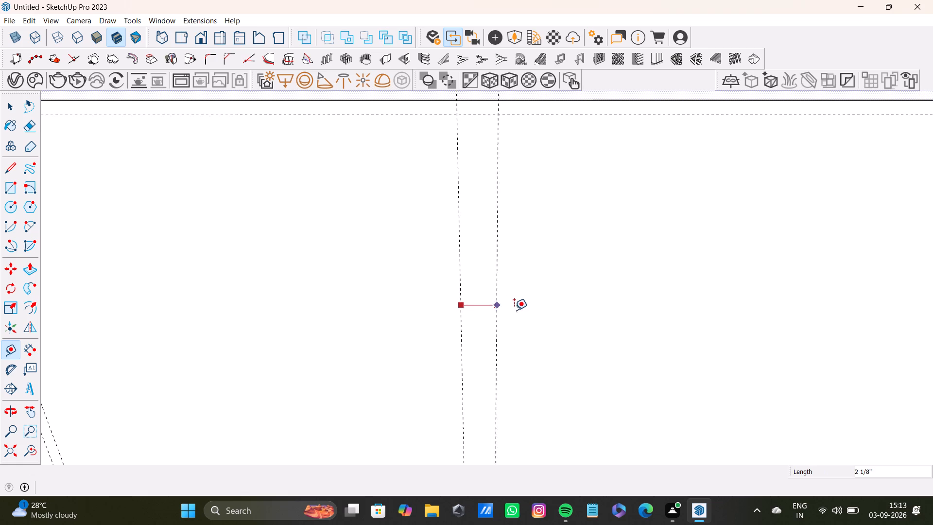
pyautogui.write('0.5"')
pyautogui.press('Return')
# Place a vertical guide 1' beyond the latest 0.5" guide on the adjoining leg's front face.
pyautogui.scroll(-7, 469, 298)
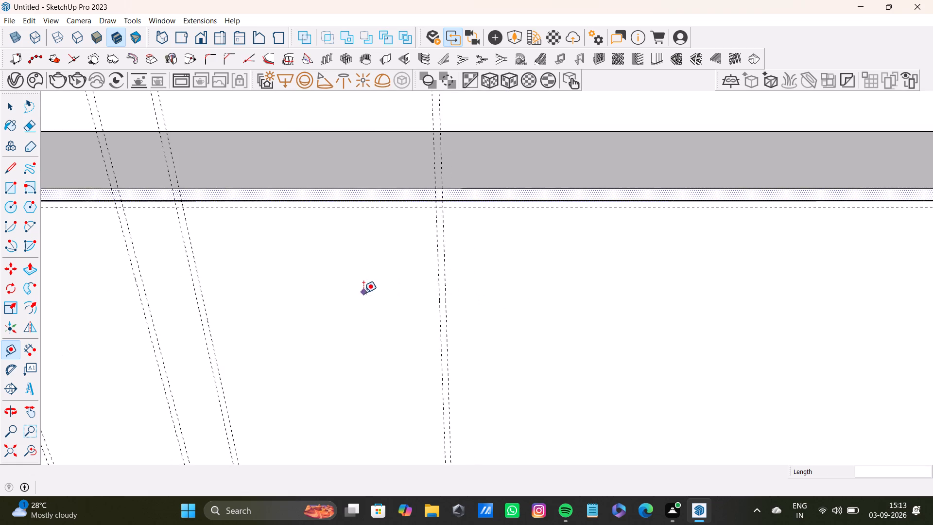
pyautogui.keyDown('shift'); pyautogui.moveTo(363, 293); pyautogui.dragTo(440, 267, button='middle'); pyautogui.keyUp('shift')
pyautogui.keyDown('shift'); pyautogui.scroll(6, 513, 264); pyautogui.keyUp('shift')
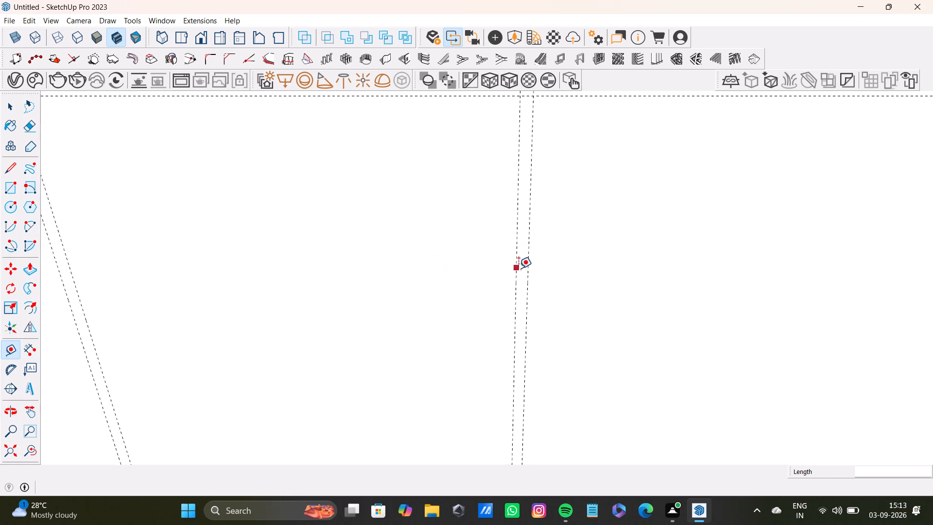
pyautogui.keyDown('shift'); pyautogui.scroll(1, 518, 268); pyautogui.keyUp('shift')
pyautogui.keyDown('shift'); pyautogui.click(528, 274); pyautogui.keyUp('shift')
pyautogui.scroll(-7, 728, 312)
pyautogui.moveTo(711, 305); pyautogui.dragTo(691, 301, button='middle')
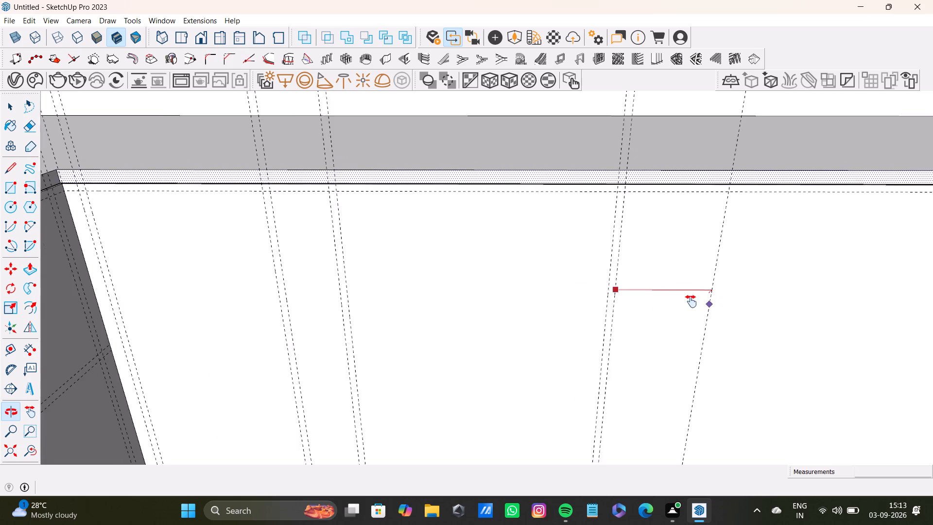
pyautogui.moveTo(691, 301); pyautogui.dragTo(631, 255, button='middle')
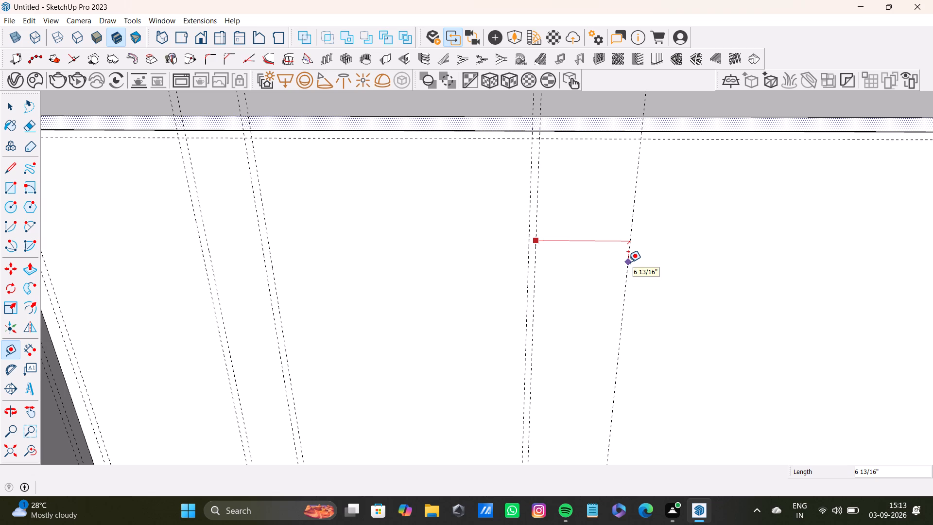
pyautogui.write('21')
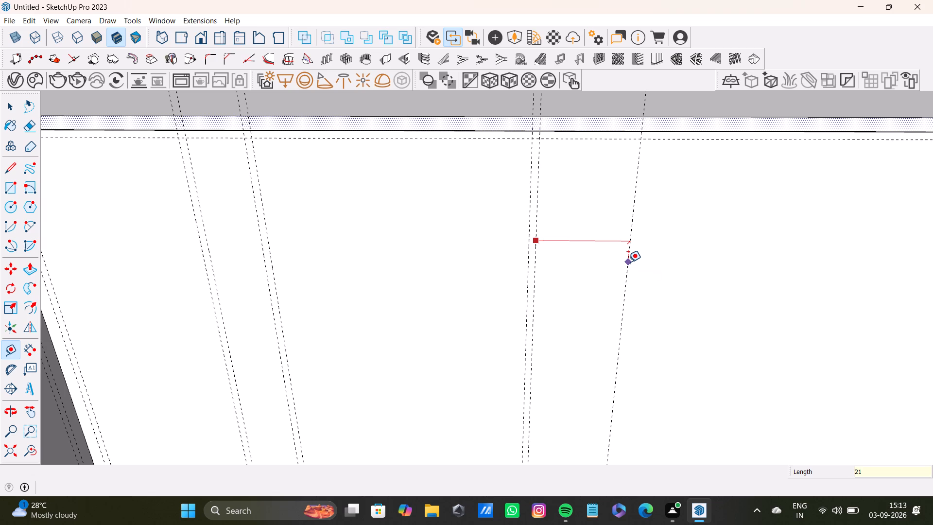
pyautogui.press('BackSpace')
pyautogui.press('BackSpace')
pyautogui.write("1'")
pyautogui.press('Return')
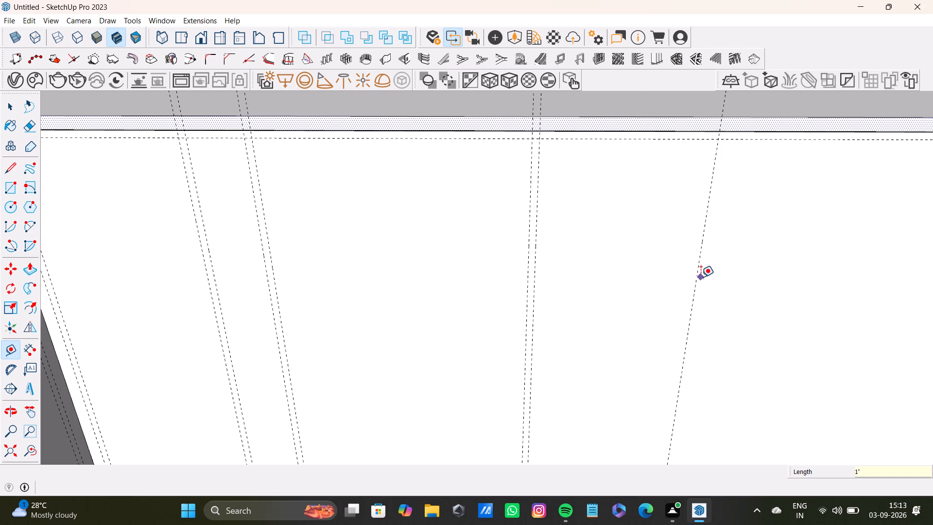
# Place a vertical guide 0.5" beyond the new 1' guide on the adjoining leg's front face.
pyautogui.click(699, 277)
pyautogui.write('0.5"')
pyautogui.press('Return')
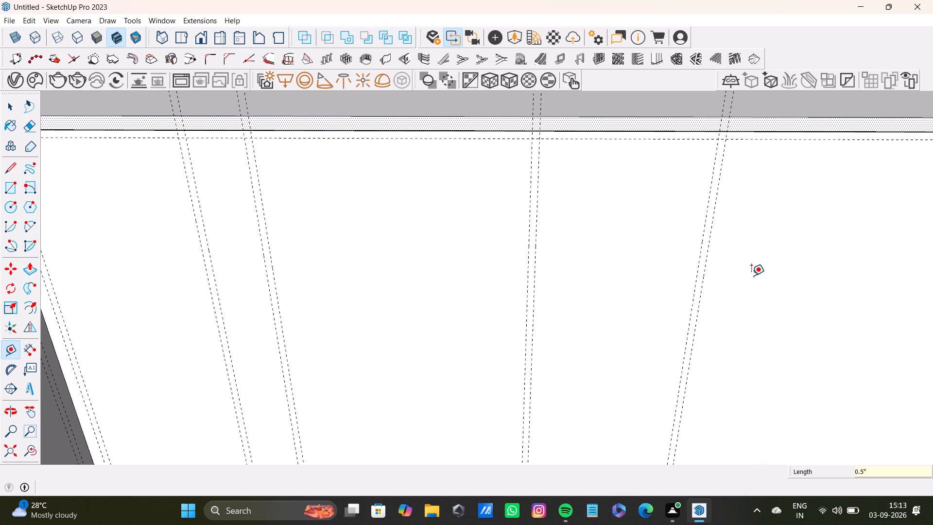
# Place a vertical guide 4" beyond the latest 0.5" guide on the adjoining leg's front face.
pyautogui.scroll(-3, 656, 275)
pyautogui.keyDown('shift'); pyautogui.moveTo(664, 275); pyautogui.dragTo(511, 269, button='middle'); pyautogui.keyUp('shift')
pyautogui.scroll(3, 523, 253)
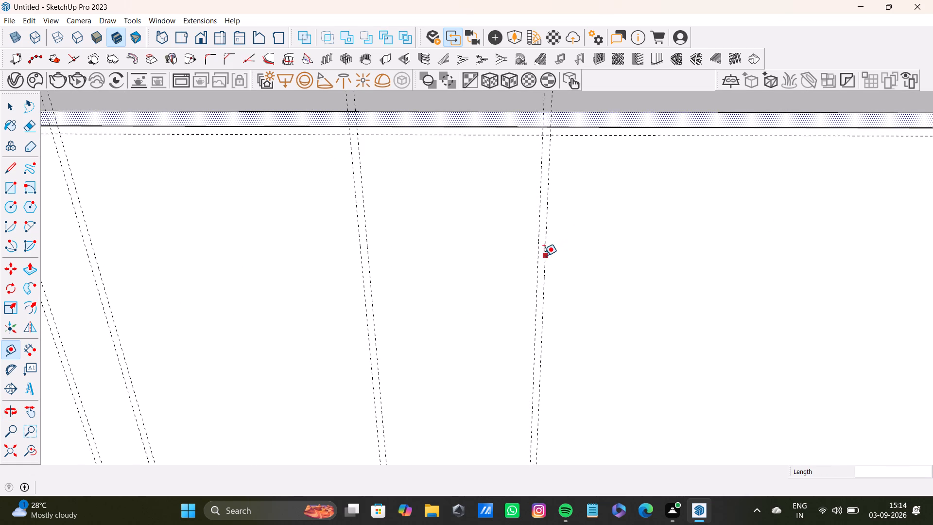
pyautogui.click(544, 256)
pyautogui.press('4')
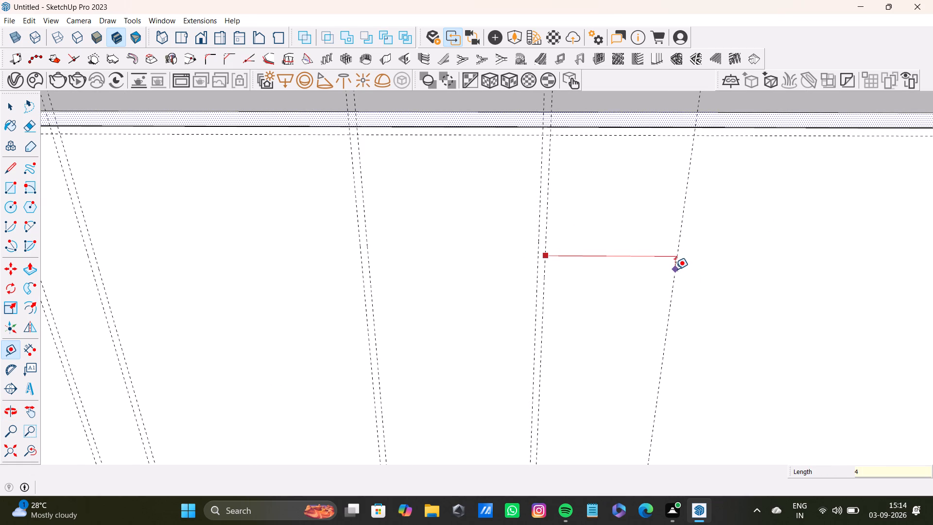
pyautogui.hotkey('shift', '"')
pyautogui.press('Return')
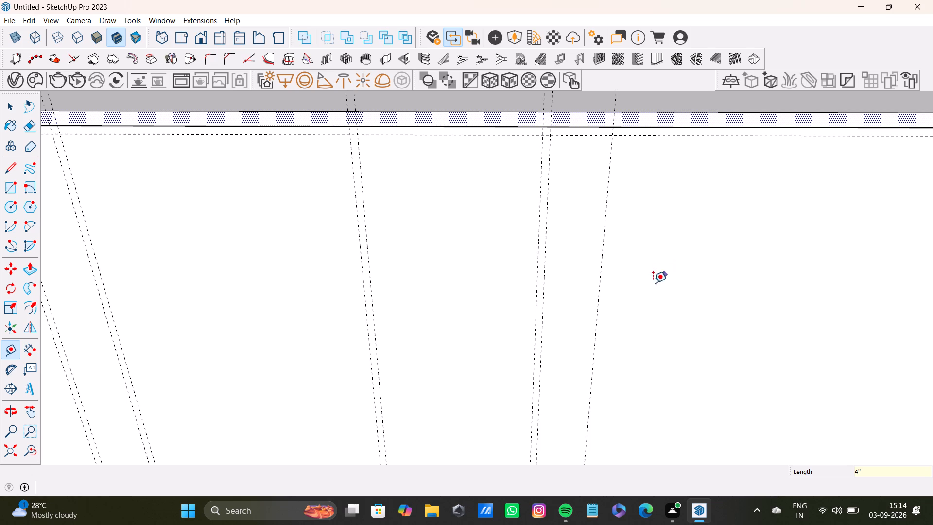
# Place a vertical guide 0.5" beyond the new 4" guide on the adjoining leg's front face.
pyautogui.click(598, 292)
pyautogui.write('0.5')
pyautogui.hotkey('shift', '"')
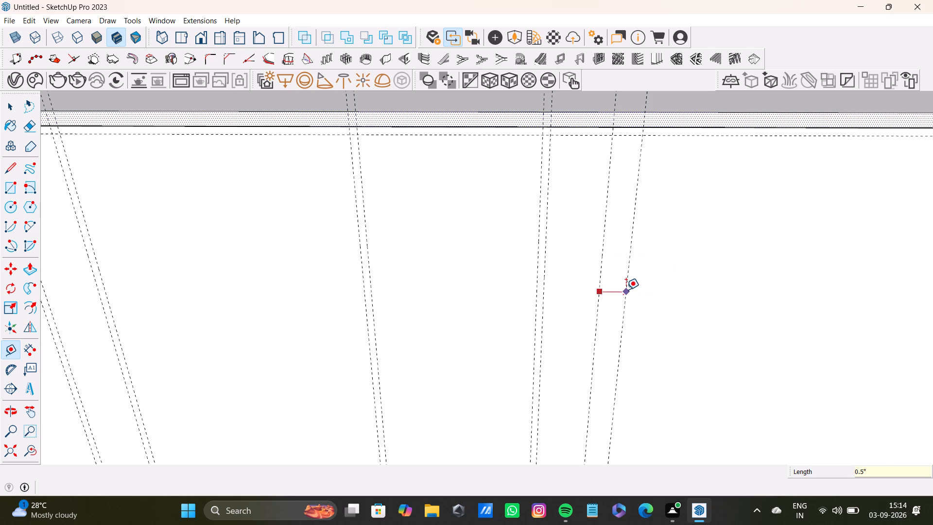
pyautogui.press('Return')
# Place a vertical guide 1'7" beyond the last 0.5" guide, towards the free end of the adjoining leg's front face.
pyautogui.scroll(-3, 622, 283)
pyautogui.keyDown('shift'); pyautogui.moveTo(629, 277); pyautogui.dragTo(555, 304, button='middle'); pyautogui.keyUp('shift')
pyautogui.moveTo(588, 332); pyautogui.dragTo(577, 327, button='middle')
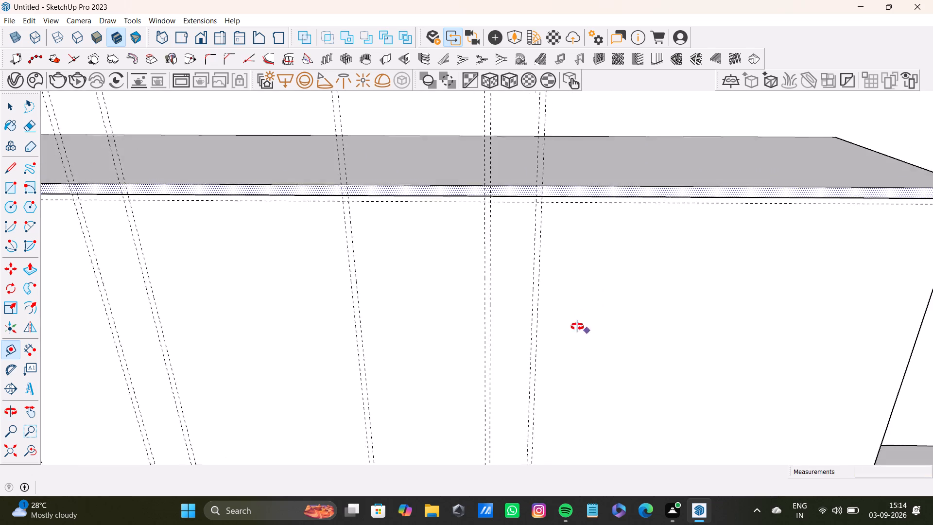
pyautogui.moveTo(577, 327); pyautogui.dragTo(569, 303, button='middle')
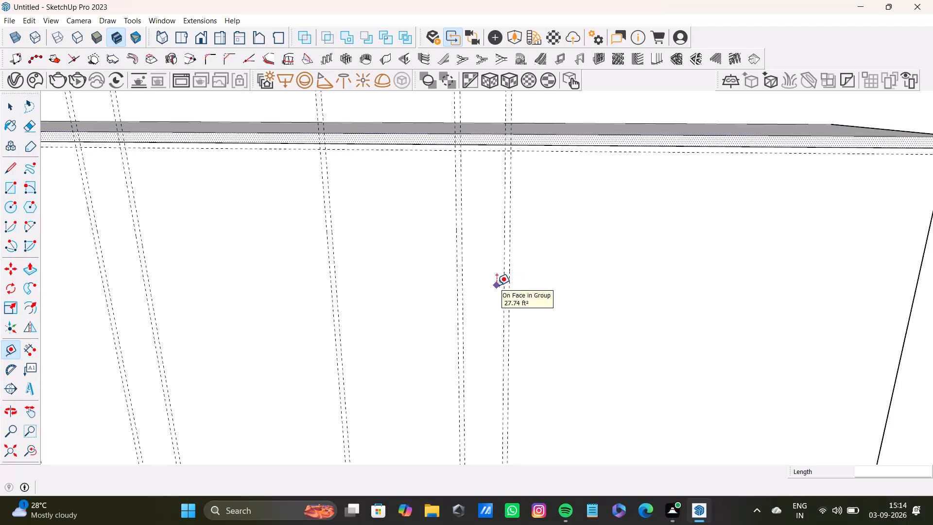
pyautogui.click(510, 283)
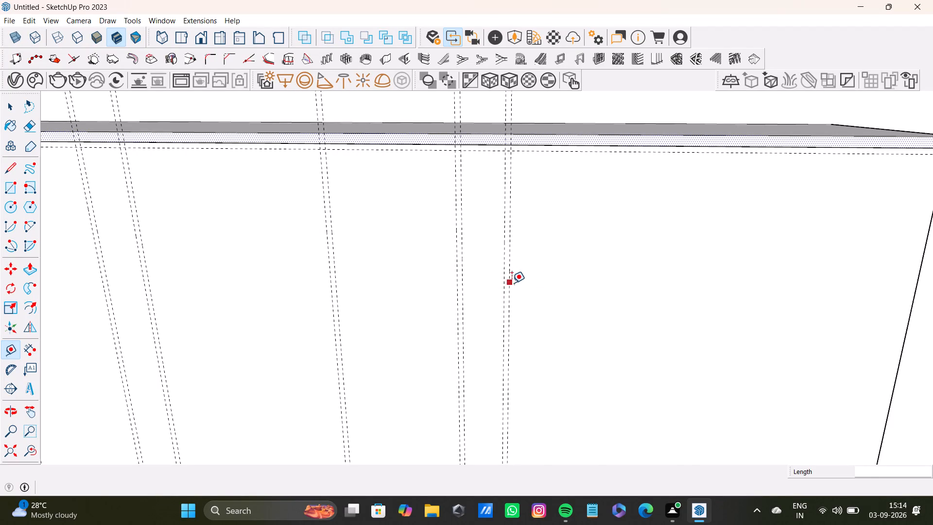
pyautogui.write("1'7")
pyautogui.hotkey('shift', '"')
pyautogui.press('Return')
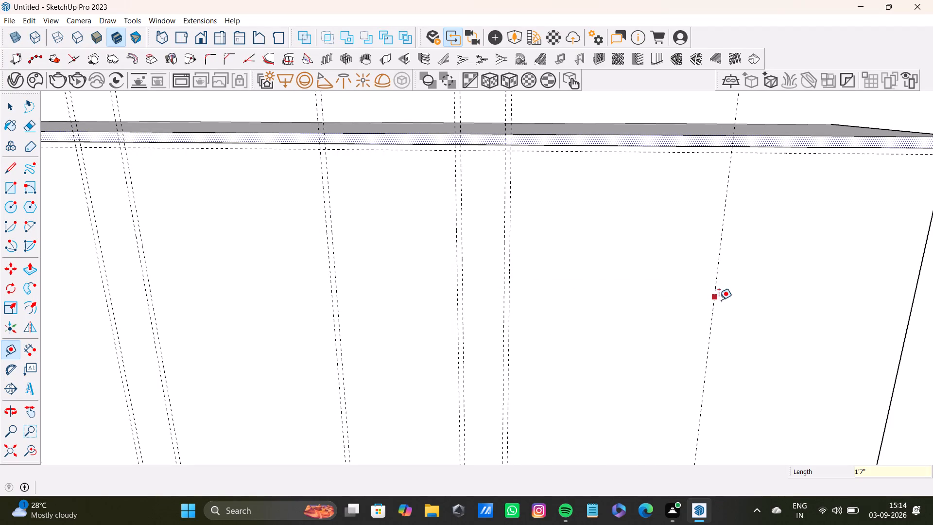
# Place a vertical guide 0.5" beyond the new 1'7" guide on the adjoining leg's front face.
pyautogui.click(713, 309)
pyautogui.write('0.')
pyautogui.press('5')
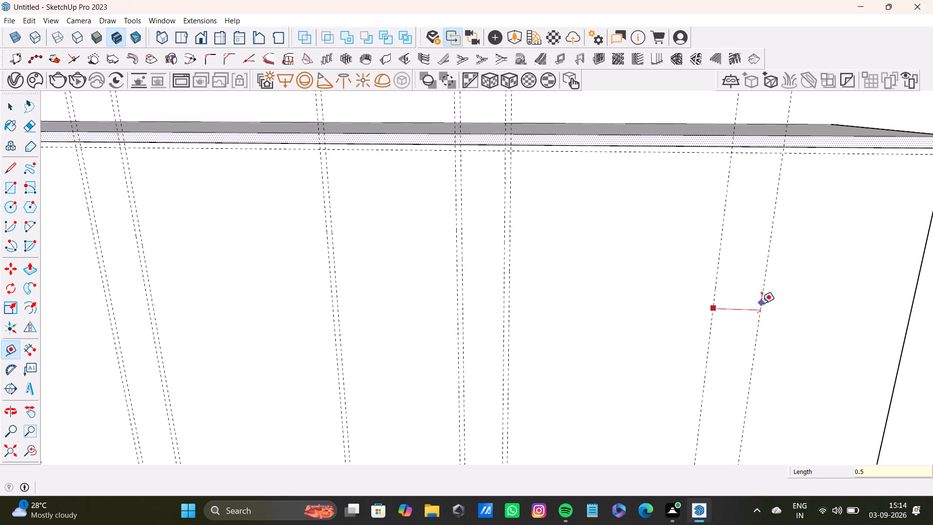
pyautogui.hotkey('shift', '"')
pyautogui.press('Return')
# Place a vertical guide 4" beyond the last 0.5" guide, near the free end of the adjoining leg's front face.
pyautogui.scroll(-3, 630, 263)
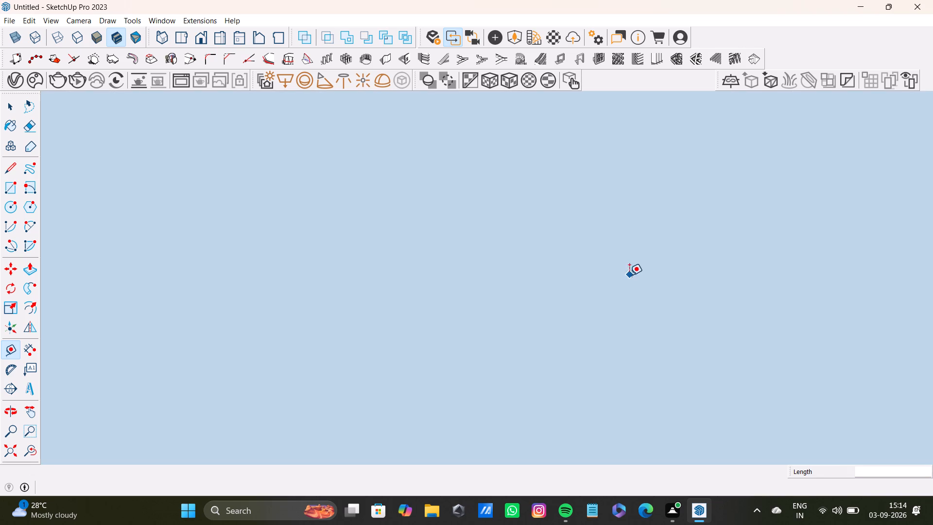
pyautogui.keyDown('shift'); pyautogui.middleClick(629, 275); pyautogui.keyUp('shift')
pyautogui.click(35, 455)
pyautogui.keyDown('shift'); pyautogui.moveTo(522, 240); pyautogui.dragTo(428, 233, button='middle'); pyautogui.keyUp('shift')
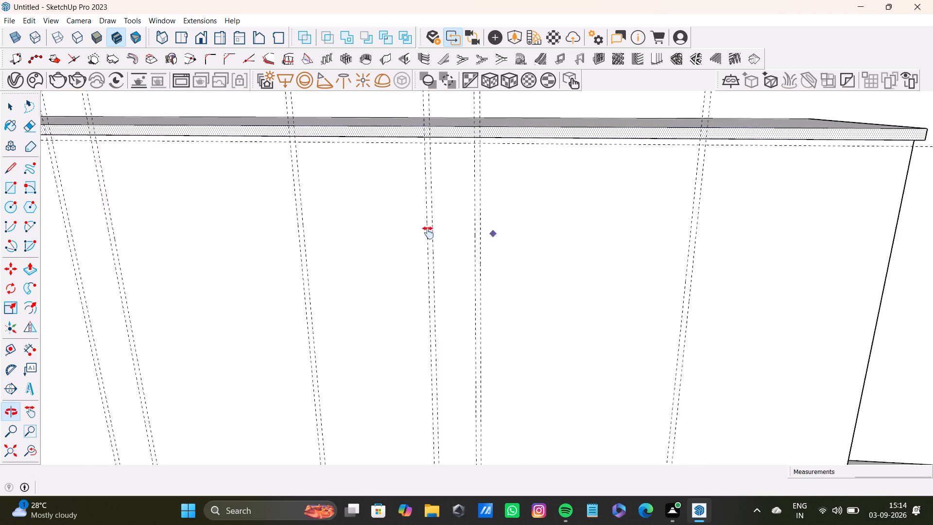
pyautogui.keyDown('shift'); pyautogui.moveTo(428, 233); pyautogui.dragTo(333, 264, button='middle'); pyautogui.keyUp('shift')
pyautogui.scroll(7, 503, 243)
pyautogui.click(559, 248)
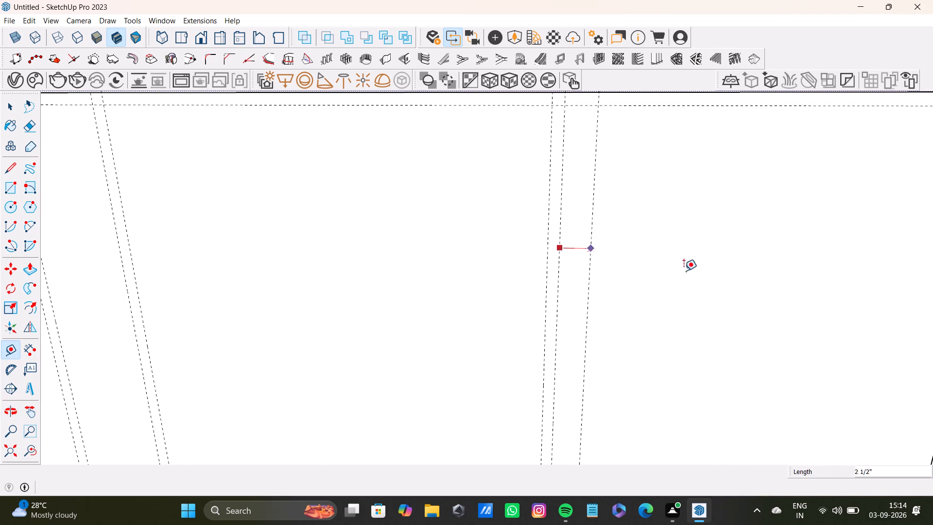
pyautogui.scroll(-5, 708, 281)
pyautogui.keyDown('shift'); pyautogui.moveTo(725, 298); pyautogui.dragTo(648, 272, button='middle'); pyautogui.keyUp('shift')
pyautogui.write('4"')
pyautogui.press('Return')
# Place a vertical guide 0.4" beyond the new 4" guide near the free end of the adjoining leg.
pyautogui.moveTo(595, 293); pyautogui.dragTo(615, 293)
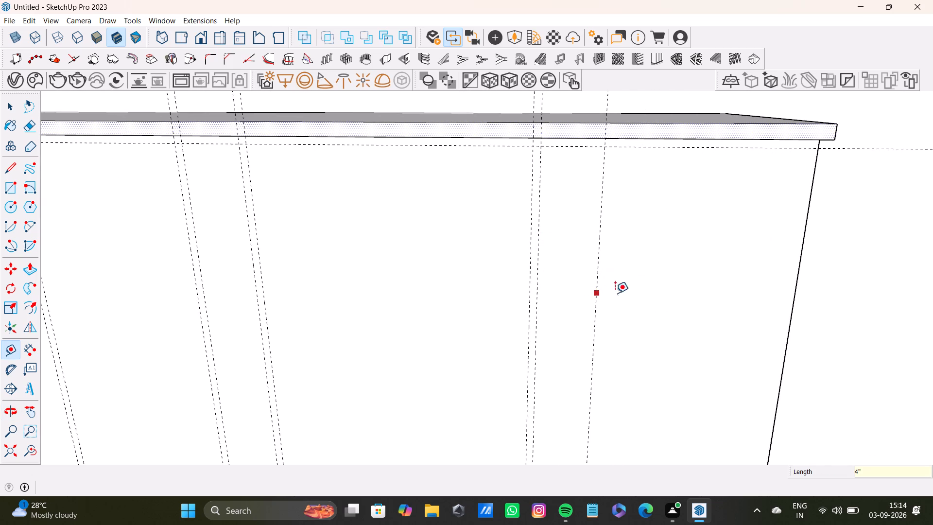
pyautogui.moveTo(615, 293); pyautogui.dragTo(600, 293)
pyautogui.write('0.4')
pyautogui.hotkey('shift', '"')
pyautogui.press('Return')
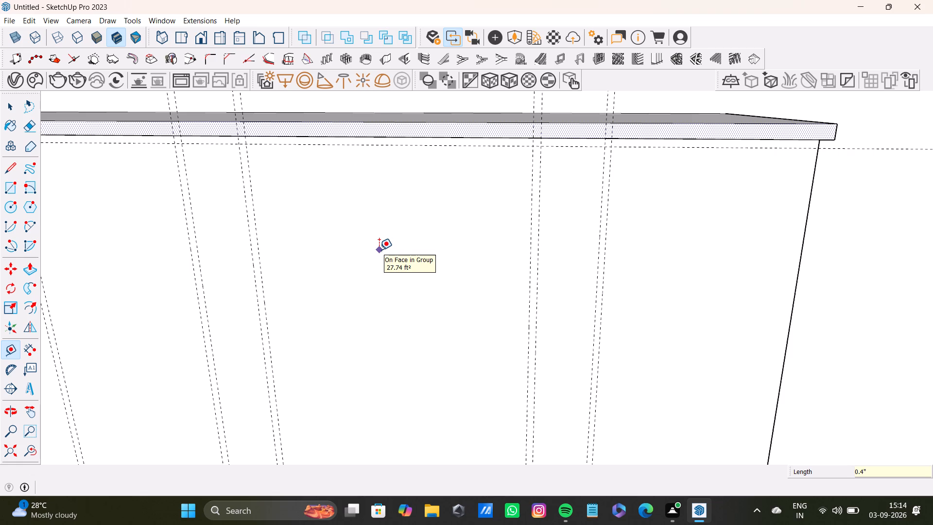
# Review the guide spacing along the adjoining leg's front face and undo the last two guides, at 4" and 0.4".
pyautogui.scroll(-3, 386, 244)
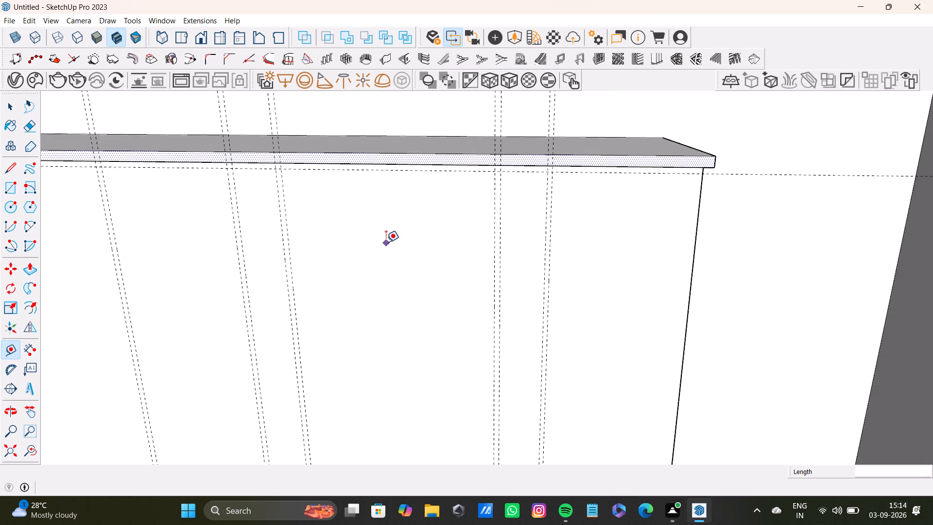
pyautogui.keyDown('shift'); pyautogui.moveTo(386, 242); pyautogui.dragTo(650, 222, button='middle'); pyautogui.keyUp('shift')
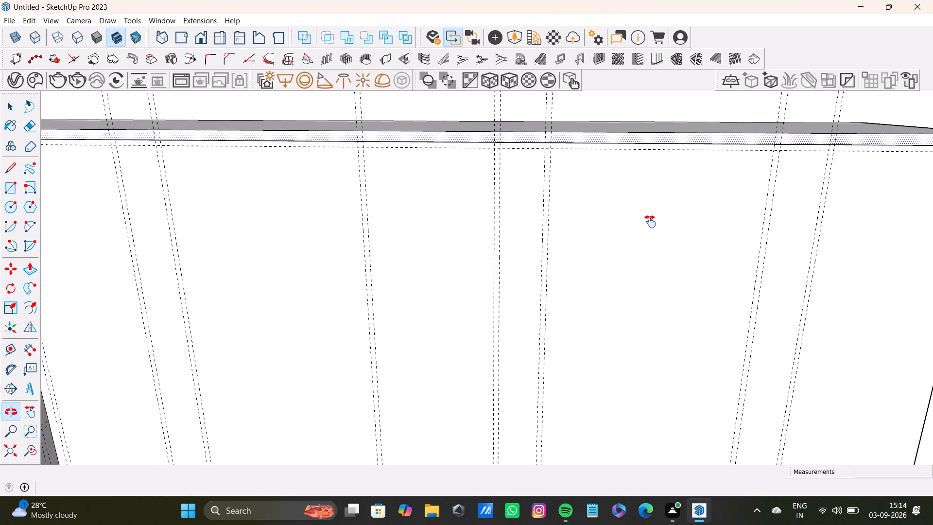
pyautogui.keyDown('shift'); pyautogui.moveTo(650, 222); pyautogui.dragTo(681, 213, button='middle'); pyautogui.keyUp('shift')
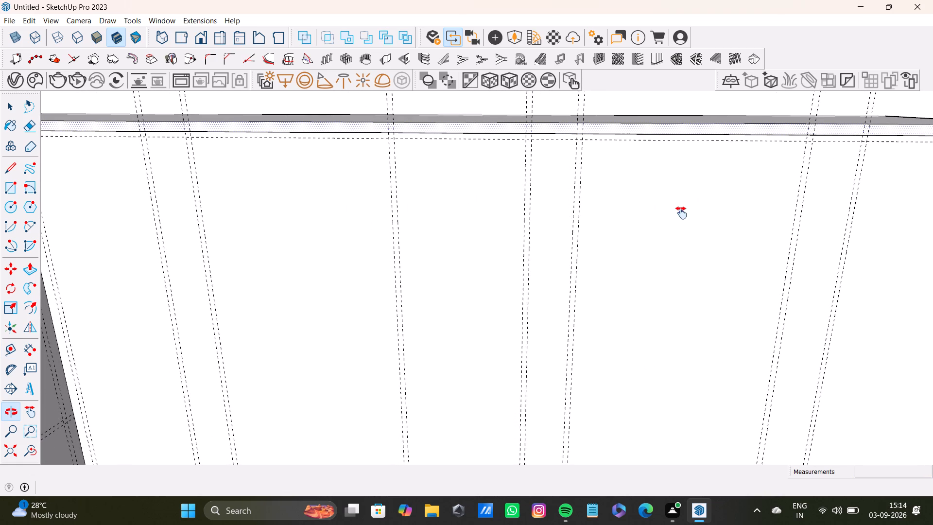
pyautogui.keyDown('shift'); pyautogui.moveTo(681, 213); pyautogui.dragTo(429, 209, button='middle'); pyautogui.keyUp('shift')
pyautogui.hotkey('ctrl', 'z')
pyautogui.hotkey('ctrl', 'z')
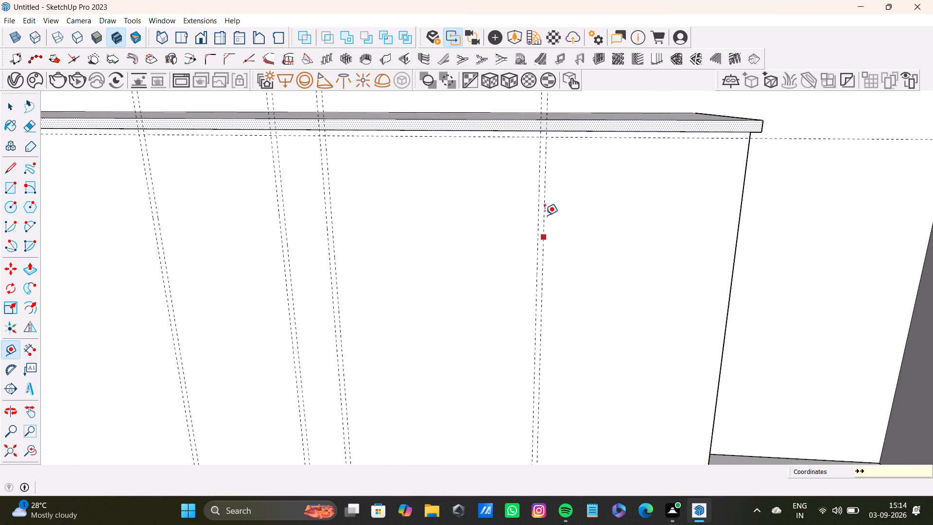
# Place a vertical guide 1' beyond the last remaining 0.5" guide, towards the free end of the adjoining leg's front face.
pyautogui.scroll(4, 545, 215)
pyautogui.click(547, 223)
pyautogui.press('space')
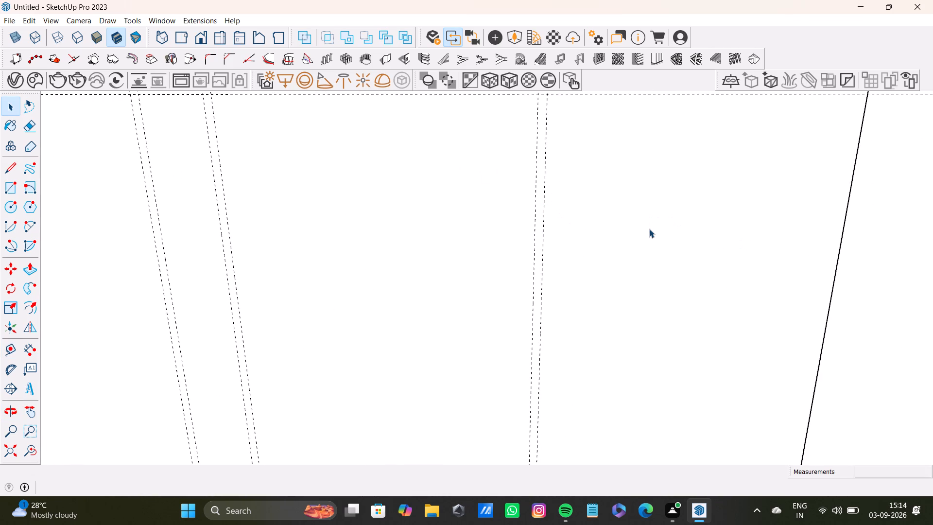
pyautogui.write('t')
pyautogui.click(545, 264)
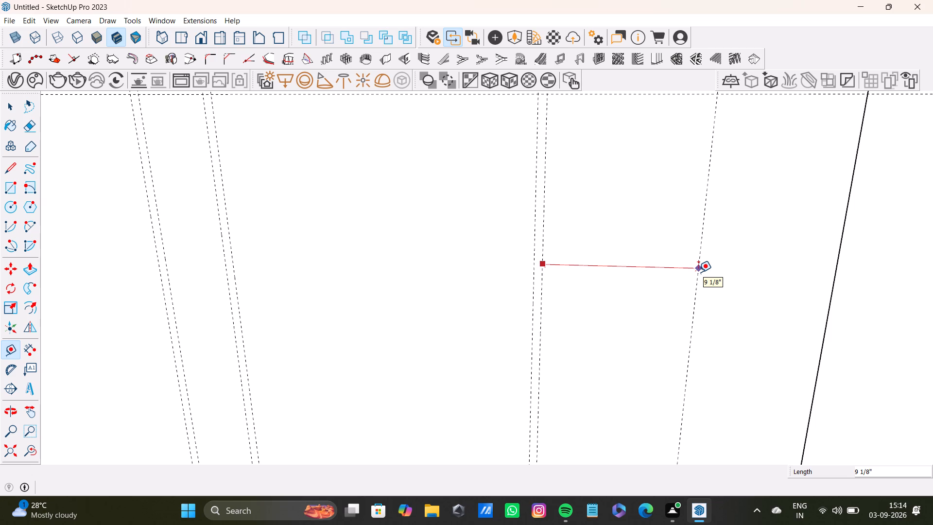
pyautogui.write("1'")
pyautogui.press('Return')
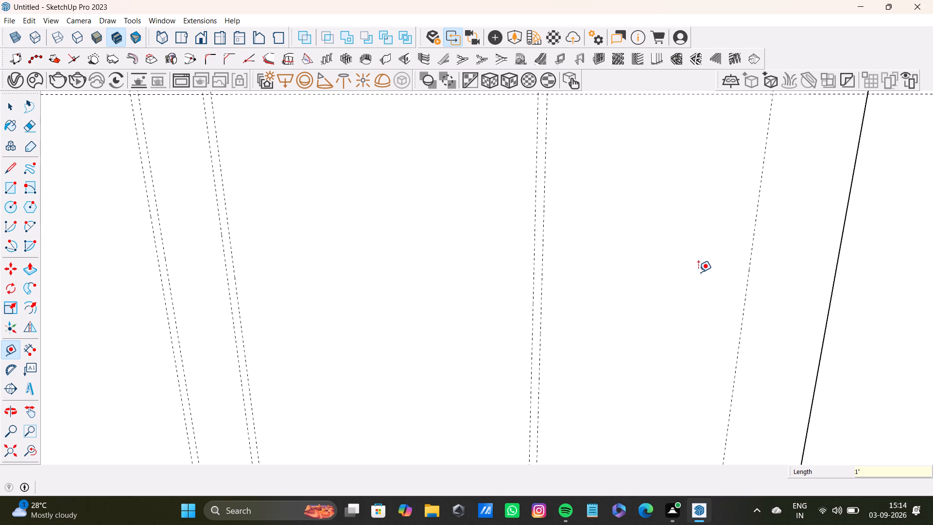
# Place a vertical guide 0.5" beyond the new 1' guide near the free end of the adjoining leg's front face.
pyautogui.click(747, 290)
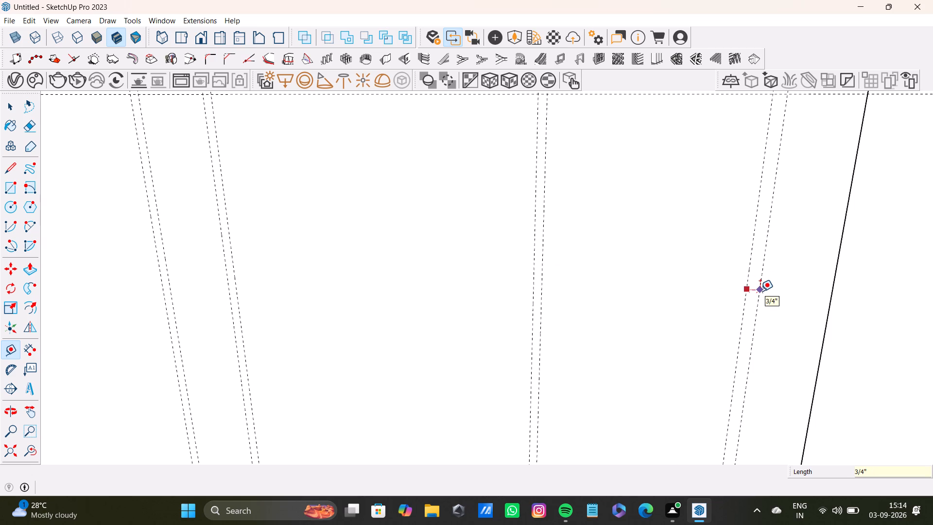
pyautogui.write('0.5"')
pyautogui.press('Return')
# Place a vertical guide 0.5" inside the free-end edge of the adjoining leg's front face.
pyautogui.click(829, 298)
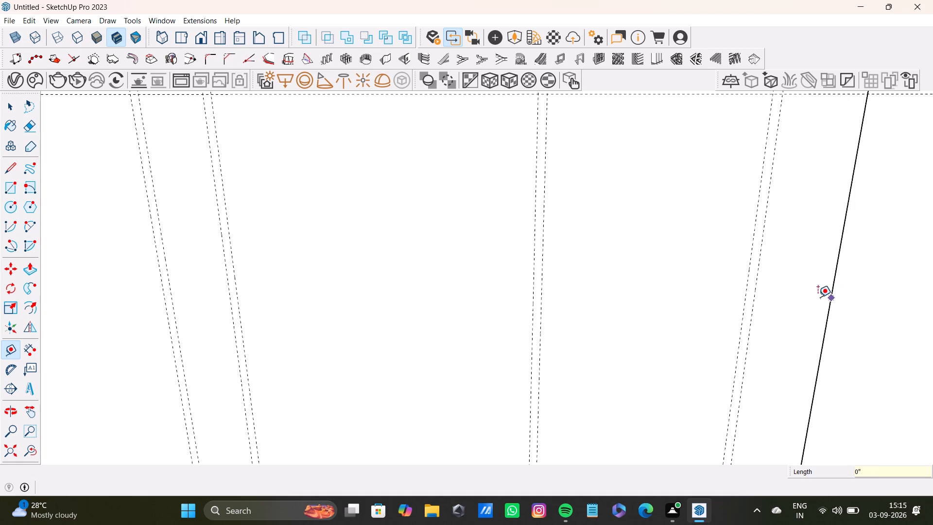
pyautogui.write('0.5')
pyautogui.hotkey('shift', '"')
pyautogui.press('Return')
pyautogui.press('space')
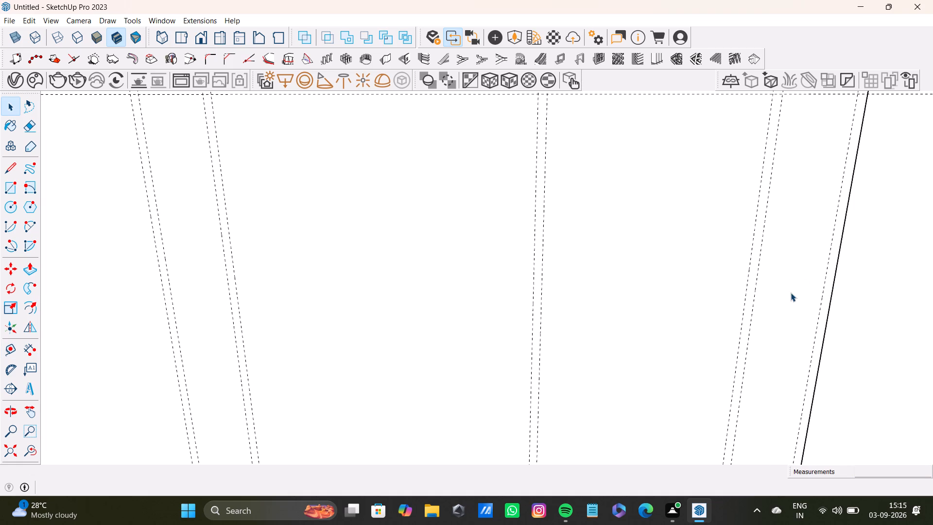
# Review the guide layout across the front faces of both counter legs.
pyautogui.scroll(-4, 791, 293)
pyautogui.moveTo(791, 293); pyautogui.dragTo(728, 338, button='middle')
pyautogui.scroll(-4, 728, 337)
pyautogui.moveTo(716, 329); pyautogui.dragTo(740, 253, button='middle')
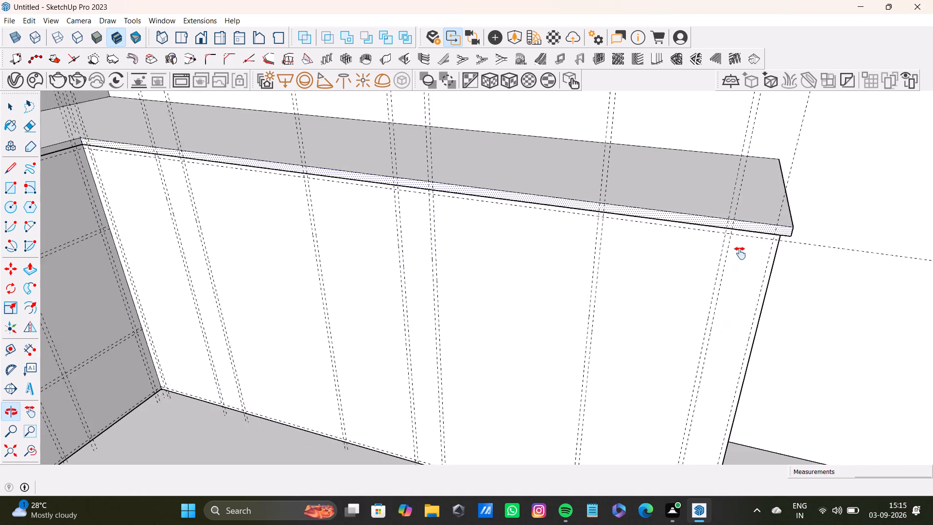
pyautogui.moveTo(740, 253); pyautogui.dragTo(759, 236, button='middle')
pyautogui.scroll(-3, 643, 309)
pyautogui.keyDown('shift'); pyautogui.moveTo(643, 307); pyautogui.dragTo(564, 318, button='middle'); pyautogui.keyUp('shift')
pyautogui.scroll(3, 340, 268)
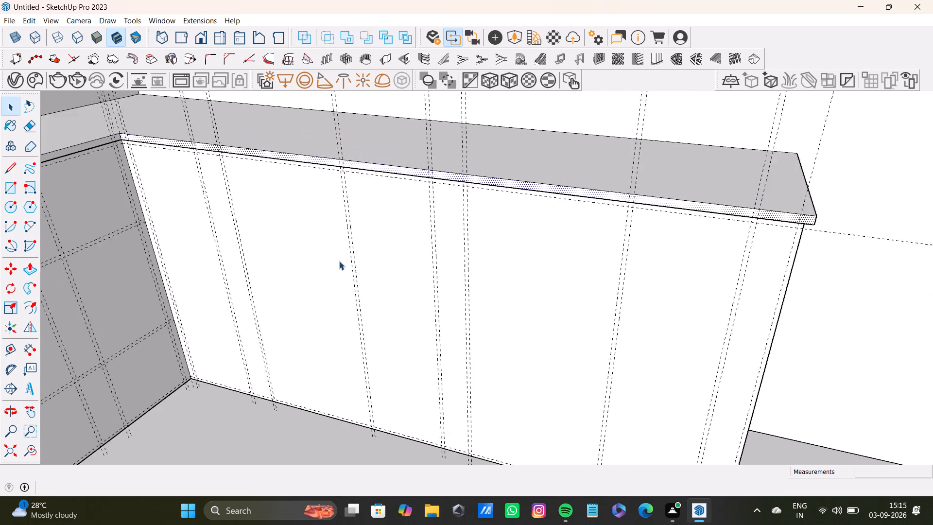
pyautogui.keyDown('shift'); pyautogui.moveTo(151, 183); pyautogui.dragTo(156, 114, button='middle'); pyautogui.keyUp('shift')
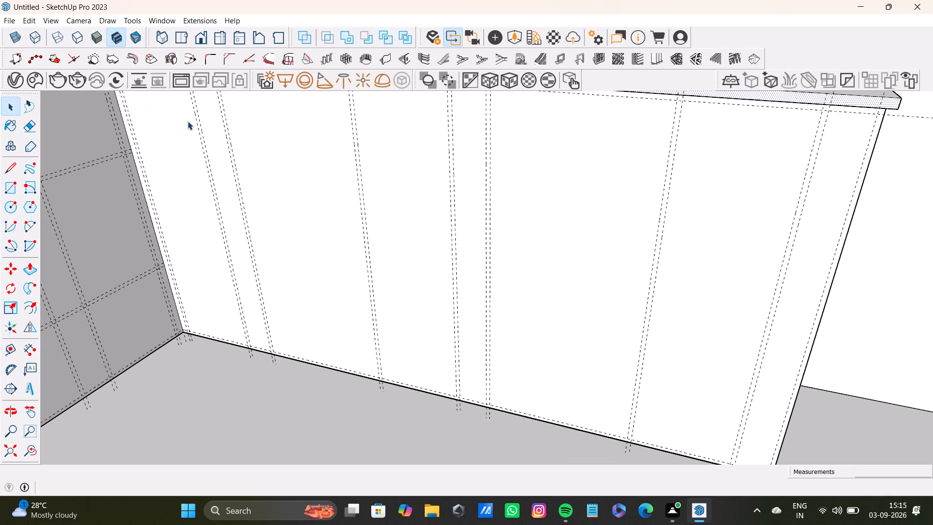
pyautogui.scroll(-3, 331, 190)
pyautogui.keyDown('shift'); pyautogui.moveTo(373, 208); pyautogui.dragTo(465, 274, button='middle'); pyautogui.keyUp('shift')
pyautogui.moveTo(490, 270); pyautogui.dragTo(275, 278, button='middle')
pyautogui.scroll(-4, 669, 241)
pyautogui.scroll(1, 710, 232)
pyautogui.keyDown('shift'); pyautogui.moveTo(710, 232); pyautogui.dragTo(522, 236, button='middle'); pyautogui.keyUp('shift')
pyautogui.scroll(3, 477, 220)
pyautogui.keyDown('shift'); pyautogui.moveTo(480, 220); pyautogui.dragTo(627, 226, button='middle'); pyautogui.keyUp('shift')
pyautogui.moveTo(614, 239); pyautogui.dragTo(570, 245, button='middle')
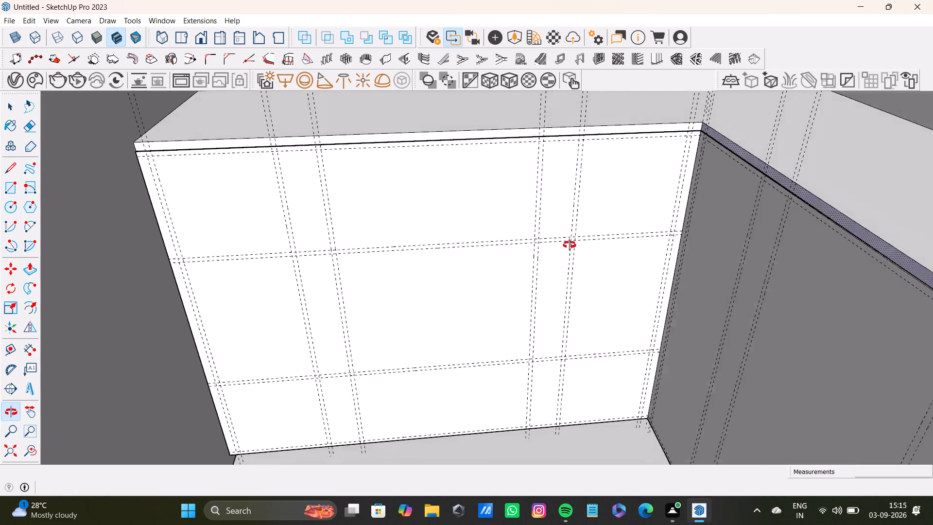
pyautogui.moveTo(570, 245); pyautogui.dragTo(660, 220, button='middle')
# Draw a 3' 6 3/4" by 1' door rectangle between the guides at the free end of the first leg's front face.
pyautogui.click(11, 185)
pyautogui.scroll(1, 244, 153)
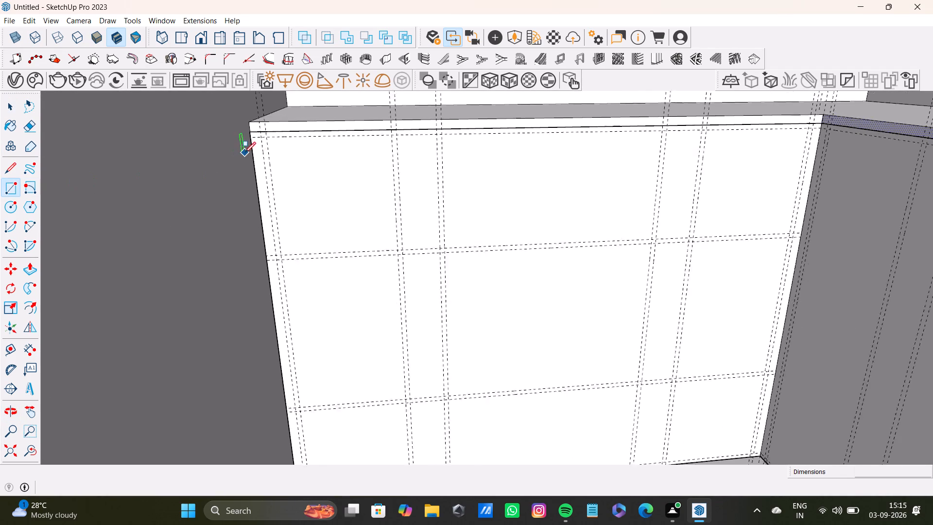
pyautogui.scroll(2, 244, 153)
pyautogui.click(272, 132)
pyautogui.scroll(-3, 369, 320)
pyautogui.keyDown('shift'); pyautogui.moveTo(380, 357); pyautogui.dragTo(346, 185, button='middle'); pyautogui.keyUp('shift')
pyautogui.scroll(3, 359, 269)
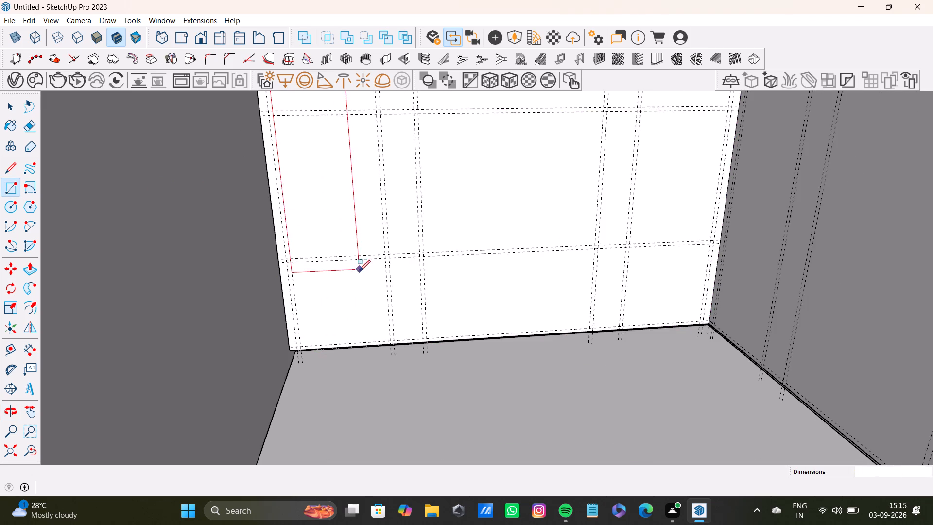
pyautogui.click(400, 365)
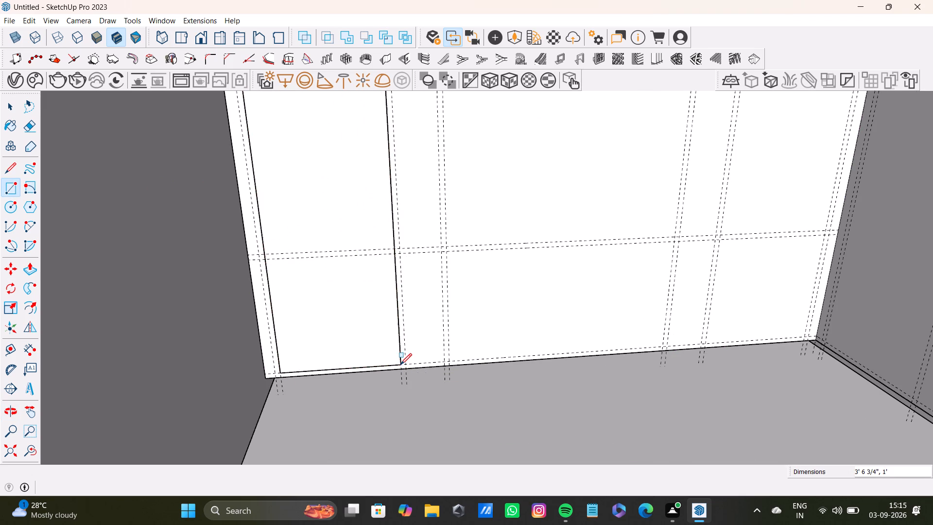
# Draw a narrow full-height rectangle between the guides beside the 1' door panel on the first leg.
pyautogui.scroll(-4, 360, 218)
pyautogui.keyDown('shift'); pyautogui.moveTo(376, 157); pyautogui.dragTo(362, 352, button='middle'); pyautogui.keyUp('shift')
pyautogui.scroll(11, 371, 212)
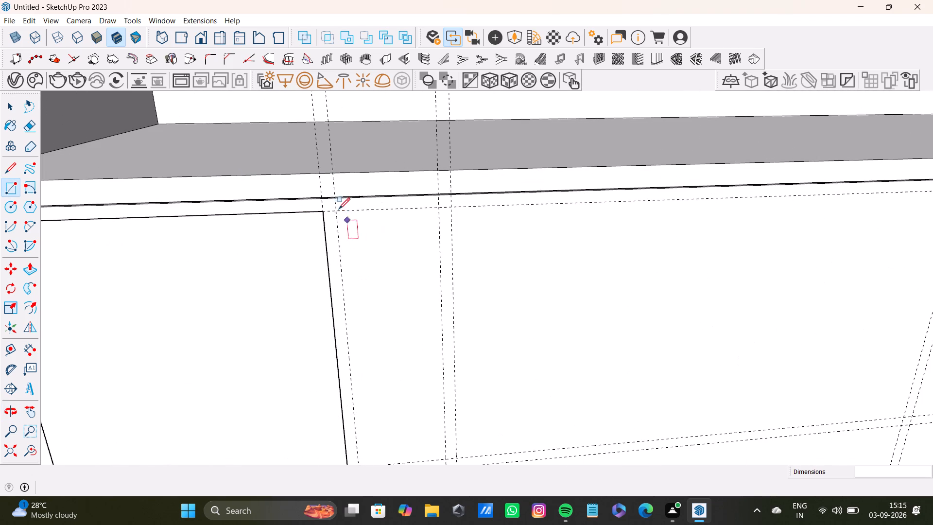
pyautogui.click(338, 213)
pyautogui.scroll(-4, 388, 309)
pyautogui.keyDown('shift'); pyautogui.moveTo(428, 348); pyautogui.dragTo(380, 190, button='middle'); pyautogui.keyUp('shift')
pyautogui.scroll(-3, 387, 298)
pyautogui.moveTo(383, 312); pyautogui.dragTo(381, 296, button='middle')
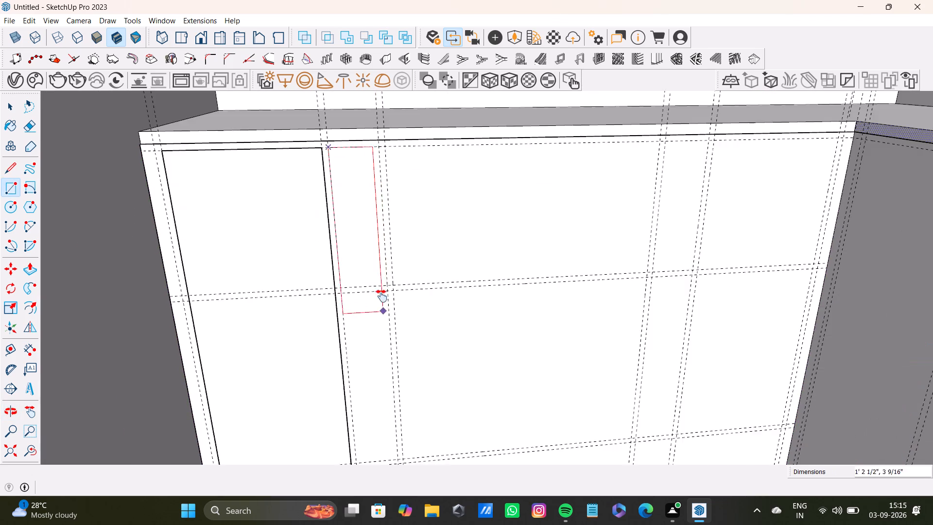
pyautogui.moveTo(381, 296); pyautogui.dragTo(364, 176, button='middle')
pyautogui.scroll(-3, 374, 331)
pyautogui.moveTo(377, 350); pyautogui.dragTo(367, 274, button='middle')
pyautogui.scroll(4, 368, 343)
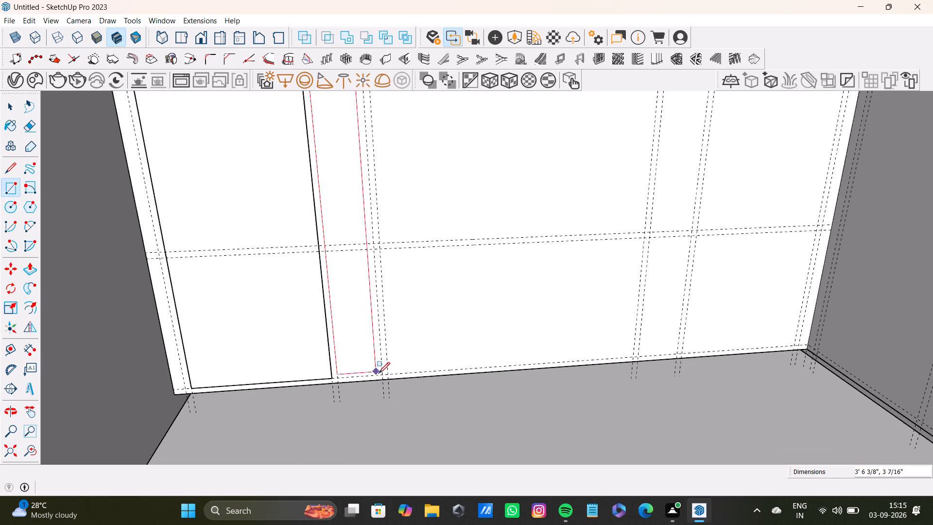
pyautogui.click(384, 375)
# Draw the top drawer-front rectangle in the first leg's wide middle bay, down to the upper horizontal guide pair.
pyautogui.scroll(-4, 346, 245)
pyautogui.keyDown('shift'); pyautogui.moveTo(372, 121); pyautogui.dragTo(354, 394, button='middle'); pyautogui.keyUp('shift')
pyautogui.scroll(5, 351, 331)
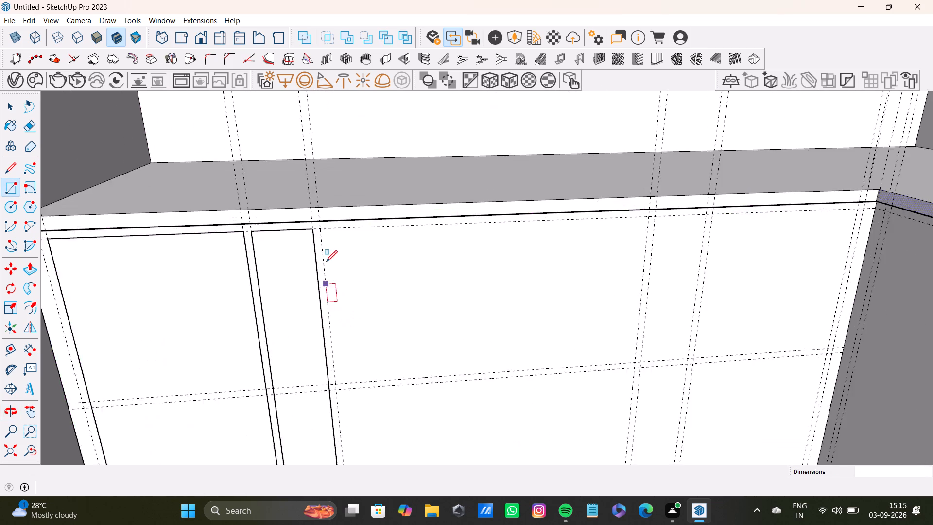
pyautogui.scroll(3, 326, 262)
pyautogui.click(317, 210)
pyautogui.scroll(-3, 460, 316)
pyautogui.keyDown('shift'); pyautogui.moveTo(506, 385); pyautogui.dragTo(413, 246, button='middle'); pyautogui.keyUp('shift')
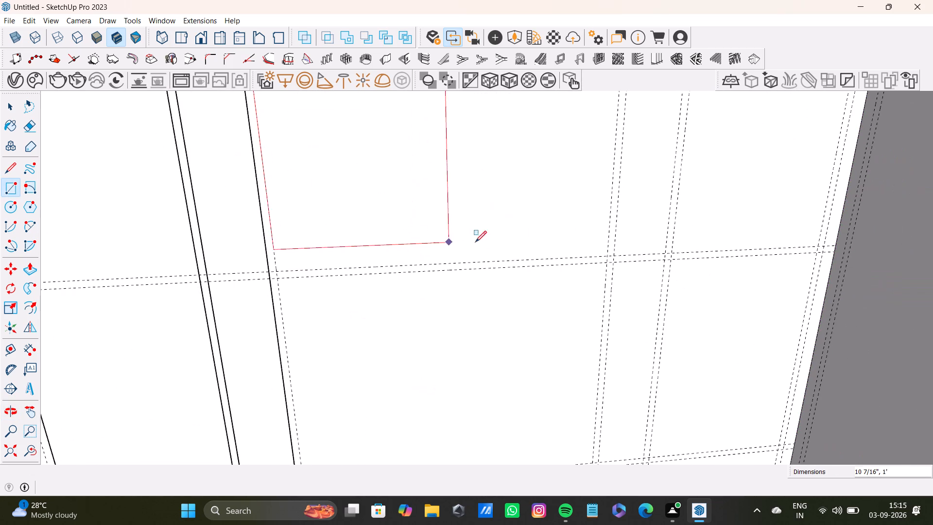
pyautogui.click(605, 257)
# Draw the middle drawer-front rectangle in the wide bay, between the two horizontal guide pairs.
pyautogui.keyDown('shift'); pyautogui.moveTo(517, 288); pyautogui.dragTo(463, 185, button='middle'); pyautogui.keyUp('shift')
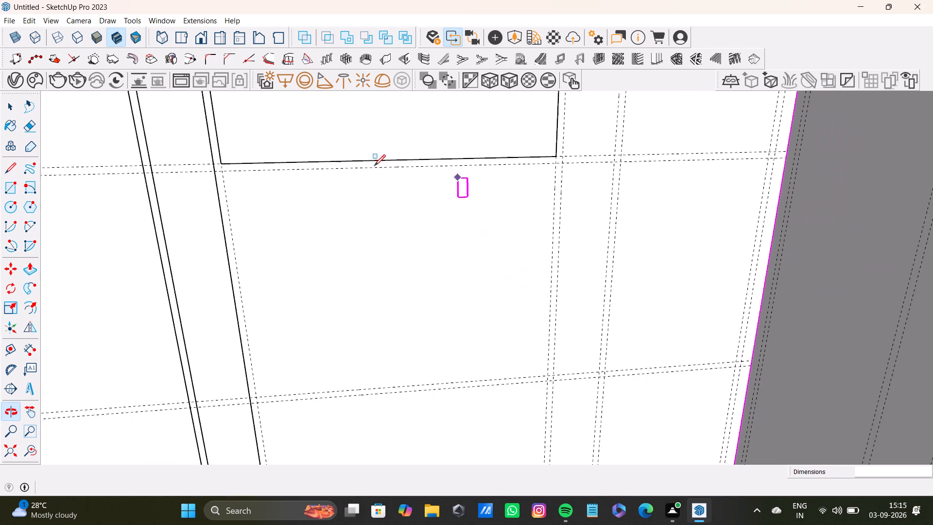
pyautogui.scroll(2, 252, 169)
pyautogui.click(216, 172)
pyautogui.scroll(-1, 525, 338)
pyautogui.moveTo(526, 340); pyautogui.dragTo(492, 264, button='middle')
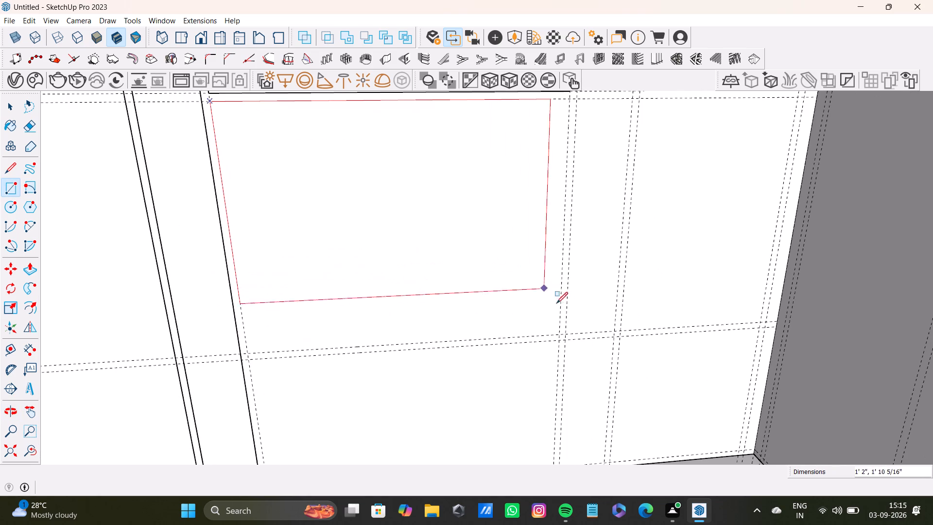
pyautogui.click(560, 334)
# Draw the bottom drawer-front rectangle in the wide bay, from the lower horizontal guide pair to the base guide.
pyautogui.scroll(-3, 470, 334)
pyautogui.keyDown('shift'); pyautogui.moveTo(461, 334); pyautogui.dragTo(435, 262, button='middle'); pyautogui.keyUp('shift')
pyautogui.scroll(2, 216, 316)
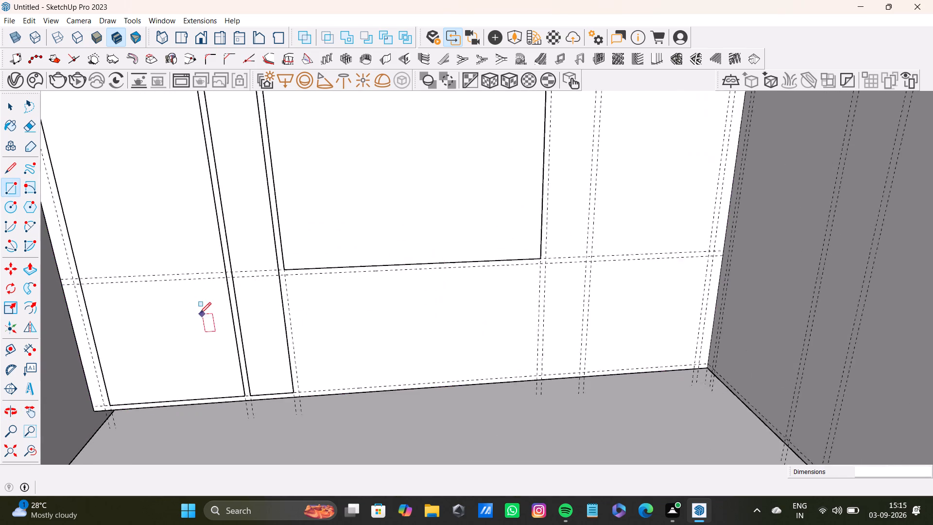
pyautogui.scroll(5, 200, 314)
pyautogui.click(326, 249)
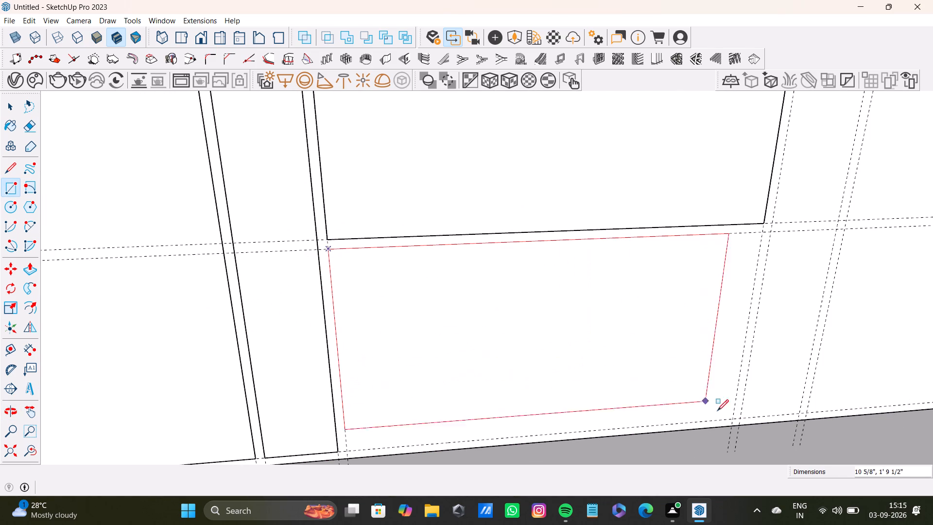
pyautogui.click(736, 419)
# Draw a second narrow full-height rectangle between the guides on the corner side of the drawer fronts.
pyautogui.scroll(-4, 513, 198)
pyautogui.moveTo(553, 151); pyautogui.dragTo(356, 294, button='middle')
pyautogui.scroll(-2, 426, 160)
pyautogui.keyDown('shift'); pyautogui.moveTo(430, 154); pyautogui.dragTo(403, 283, button='middle'); pyautogui.keyUp('shift')
pyautogui.keyDown('shift'); pyautogui.moveTo(450, 157); pyautogui.dragTo(443, 208, button='middle'); pyautogui.keyUp('shift')
pyautogui.scroll(6, 459, 173)
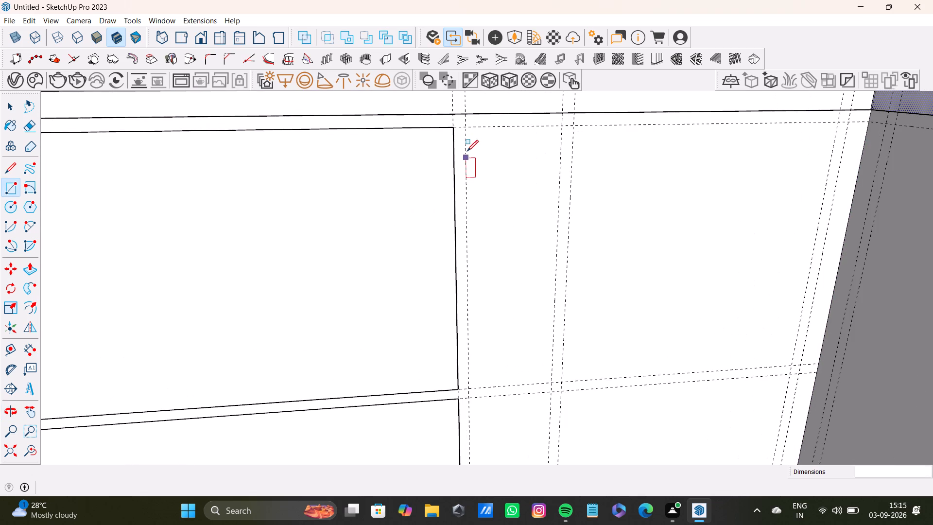
pyautogui.click(465, 125)
pyautogui.scroll(-3, 534, 207)
pyautogui.moveTo(533, 277); pyautogui.dragTo(518, 164, button='middle')
pyautogui.scroll(-3, 520, 240)
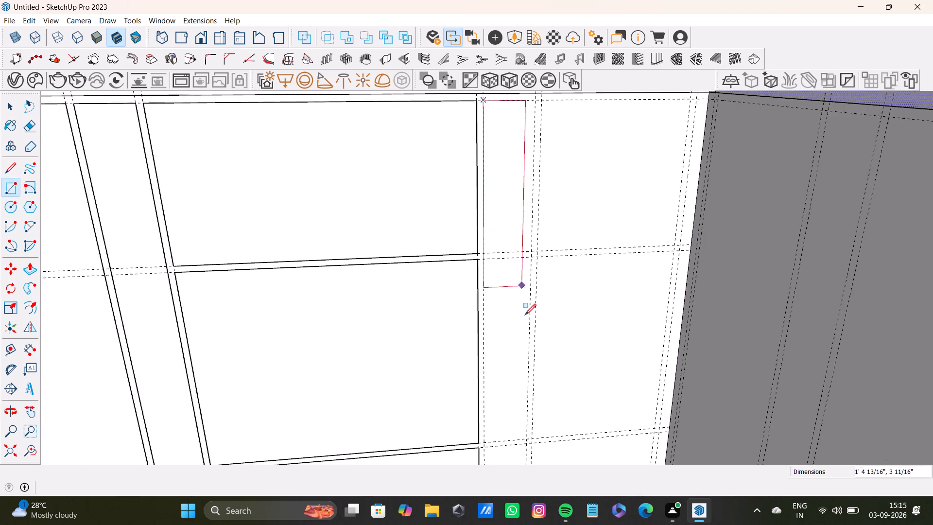
pyautogui.moveTo(524, 314); pyautogui.dragTo(507, 141, button='middle')
pyautogui.scroll(-3, 522, 299)
pyautogui.keyDown('shift'); pyautogui.moveTo(487, 300); pyautogui.dragTo(497, 210, button='middle'); pyautogui.keyUp('shift')
pyautogui.scroll(8, 515, 294)
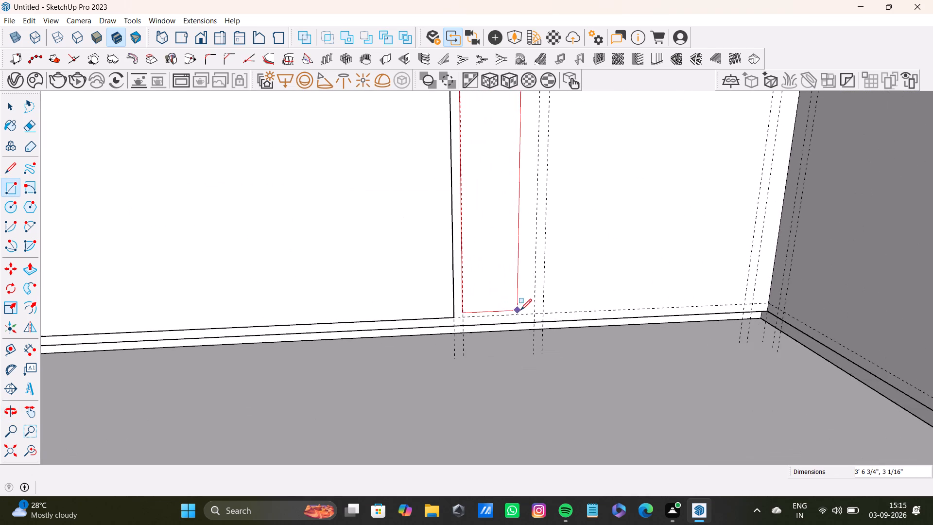
pyautogui.click(536, 312)
# Draw the full-height door rectangle between the second narrow panel and the guides near the counter's inner corner.
pyautogui.scroll(-3, 523, 258)
pyautogui.keyDown('shift'); pyautogui.moveTo(486, 120); pyautogui.dragTo(466, 442, button='middle'); pyautogui.keyUp('shift')
pyautogui.keyDown('shift'); pyautogui.scroll(-2, 466, 442); pyautogui.keyUp('shift')
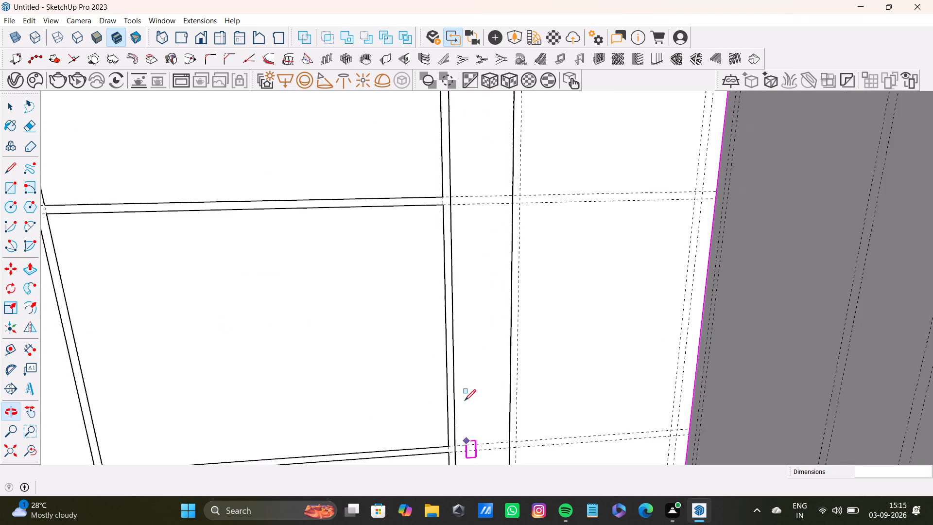
pyautogui.keyDown('shift'); pyautogui.scroll(-3, 465, 401); pyautogui.keyUp('shift')
pyautogui.moveTo(495, 226); pyautogui.dragTo(471, 340, button='middle')
pyautogui.scroll(11, 485, 237)
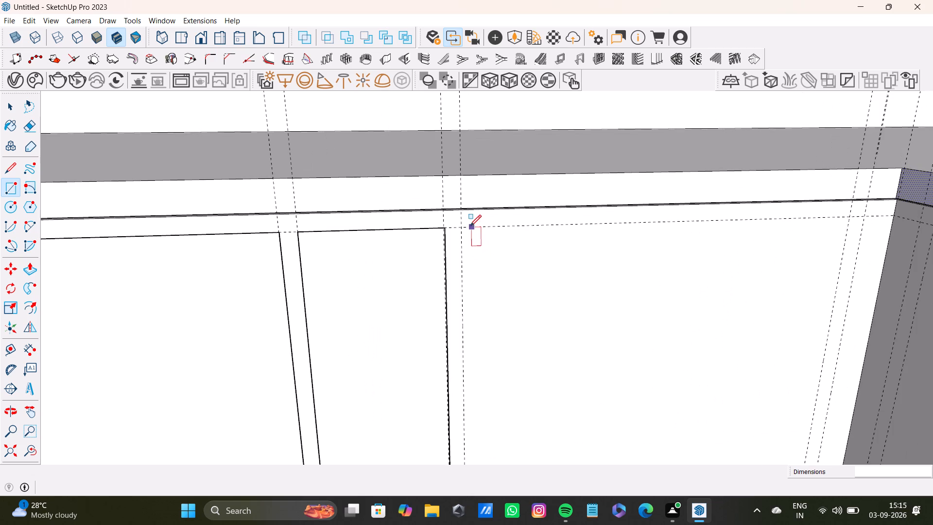
pyautogui.click(462, 229)
pyautogui.scroll(-4, 725, 314)
pyautogui.moveTo(743, 375); pyautogui.dragTo(657, 191, button='middle')
pyautogui.scroll(-7, 660, 278)
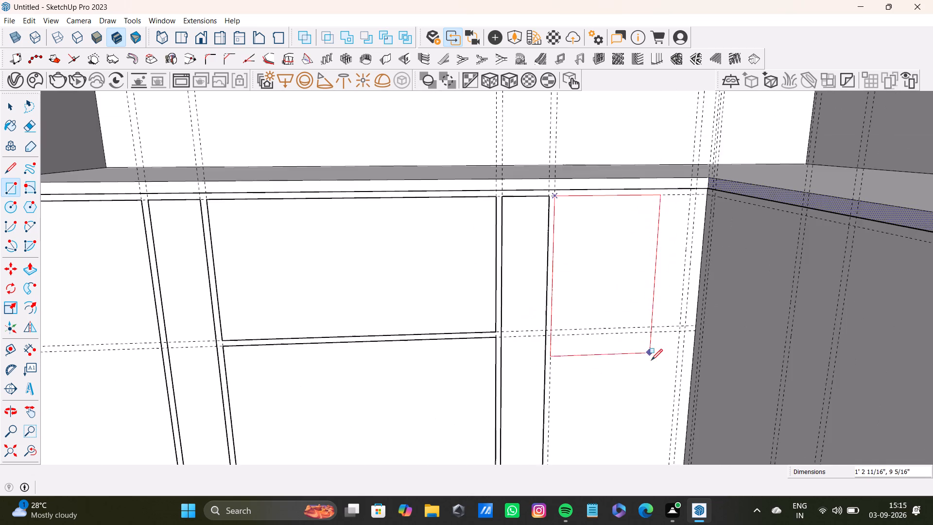
pyautogui.moveTo(653, 360); pyautogui.dragTo(649, 210, button='middle')
pyautogui.scroll(-3, 666, 310)
pyautogui.moveTo(664, 352); pyautogui.dragTo(649, 239, button='middle')
pyautogui.scroll(7, 640, 300)
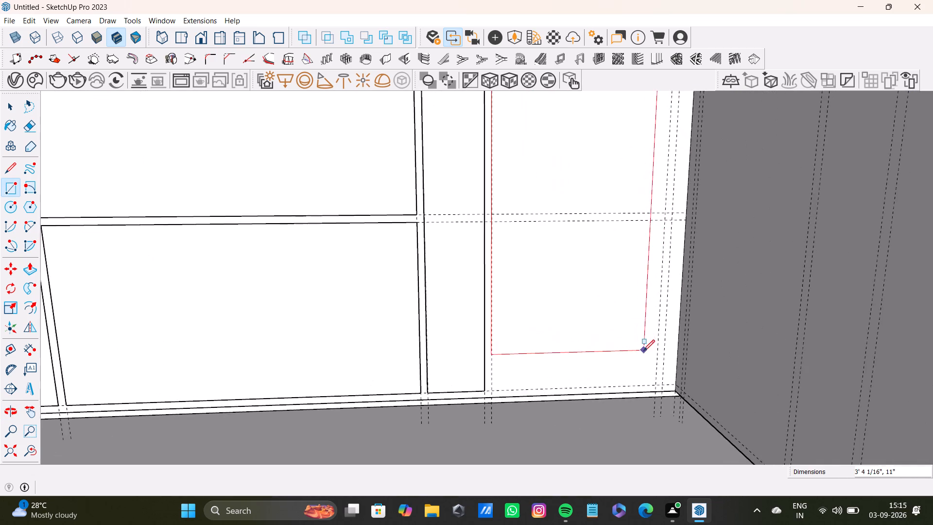
pyautogui.scroll(2, 643, 351)
pyautogui.click(660, 397)
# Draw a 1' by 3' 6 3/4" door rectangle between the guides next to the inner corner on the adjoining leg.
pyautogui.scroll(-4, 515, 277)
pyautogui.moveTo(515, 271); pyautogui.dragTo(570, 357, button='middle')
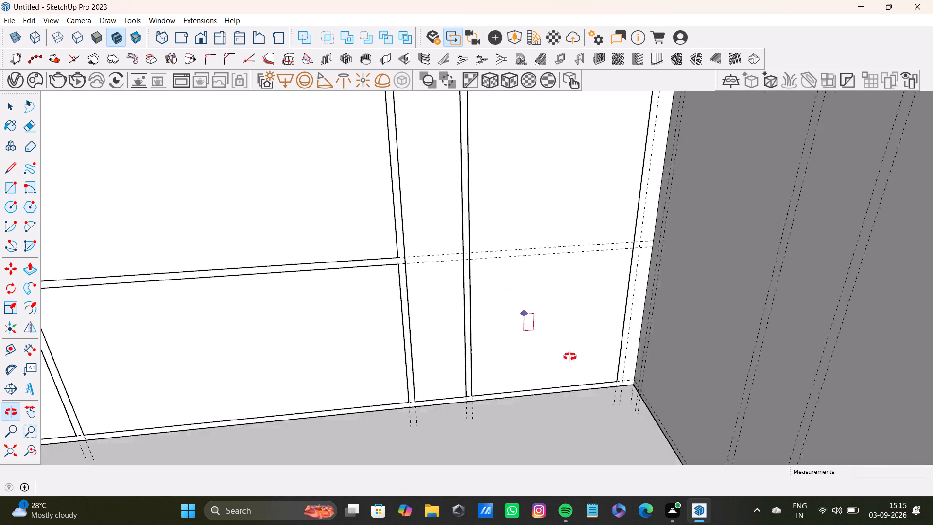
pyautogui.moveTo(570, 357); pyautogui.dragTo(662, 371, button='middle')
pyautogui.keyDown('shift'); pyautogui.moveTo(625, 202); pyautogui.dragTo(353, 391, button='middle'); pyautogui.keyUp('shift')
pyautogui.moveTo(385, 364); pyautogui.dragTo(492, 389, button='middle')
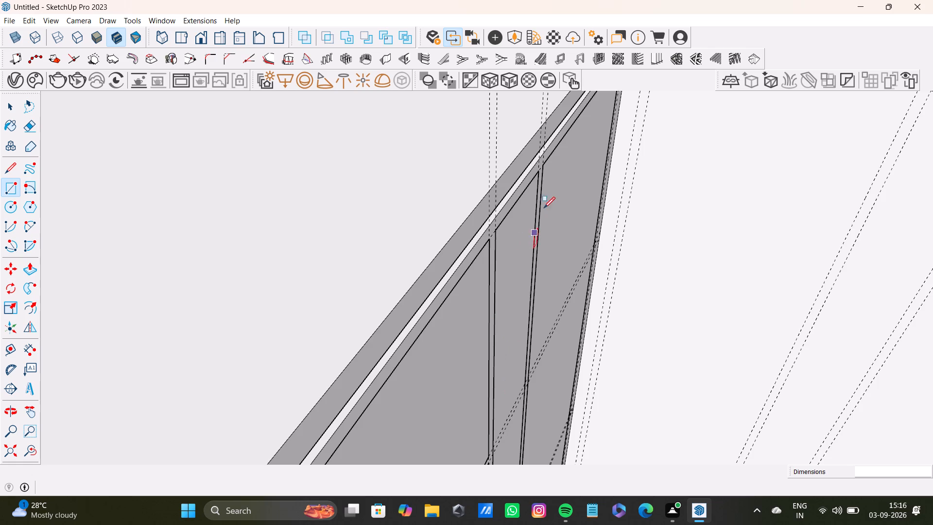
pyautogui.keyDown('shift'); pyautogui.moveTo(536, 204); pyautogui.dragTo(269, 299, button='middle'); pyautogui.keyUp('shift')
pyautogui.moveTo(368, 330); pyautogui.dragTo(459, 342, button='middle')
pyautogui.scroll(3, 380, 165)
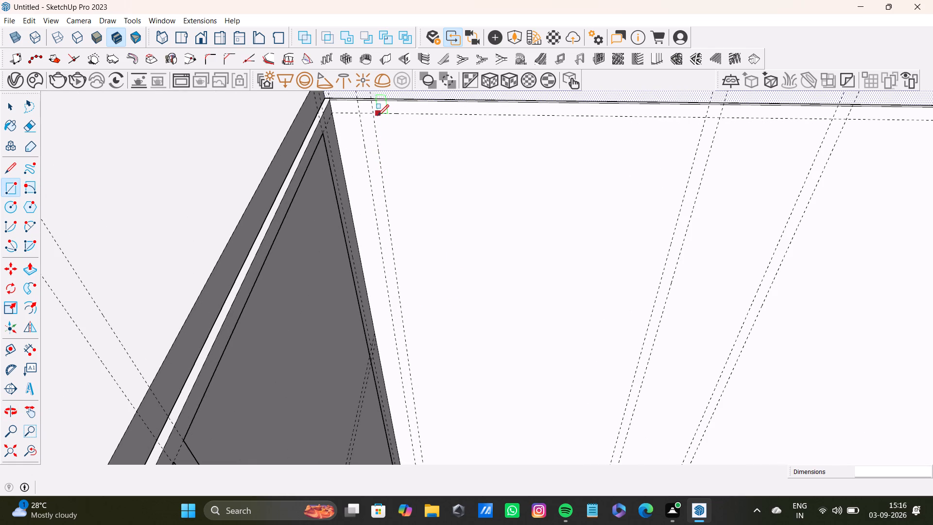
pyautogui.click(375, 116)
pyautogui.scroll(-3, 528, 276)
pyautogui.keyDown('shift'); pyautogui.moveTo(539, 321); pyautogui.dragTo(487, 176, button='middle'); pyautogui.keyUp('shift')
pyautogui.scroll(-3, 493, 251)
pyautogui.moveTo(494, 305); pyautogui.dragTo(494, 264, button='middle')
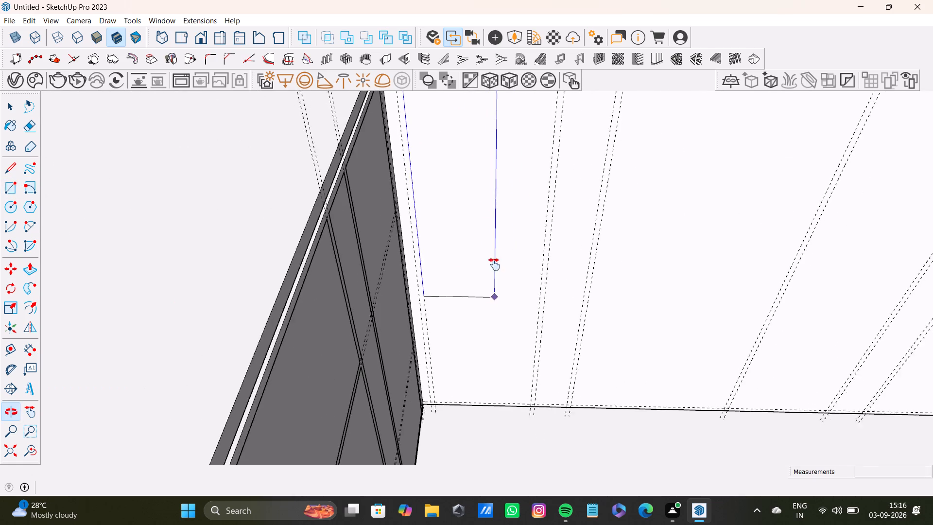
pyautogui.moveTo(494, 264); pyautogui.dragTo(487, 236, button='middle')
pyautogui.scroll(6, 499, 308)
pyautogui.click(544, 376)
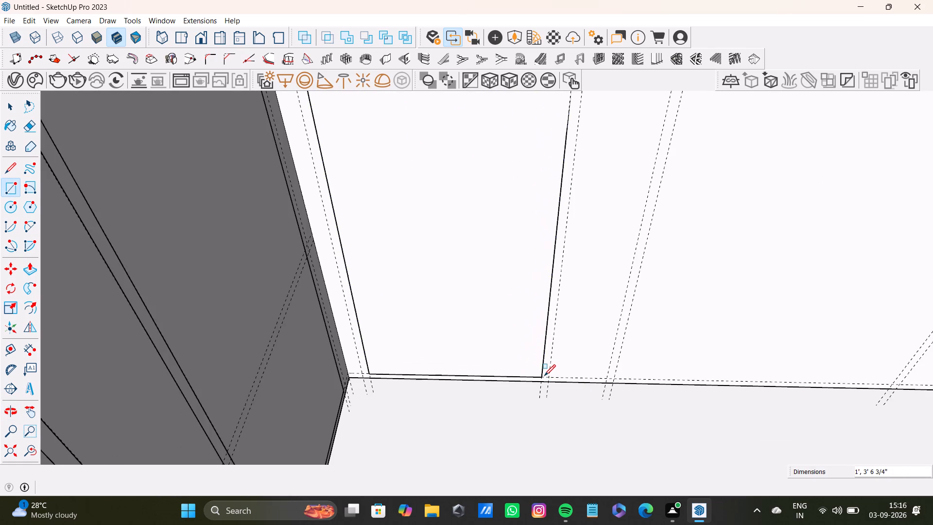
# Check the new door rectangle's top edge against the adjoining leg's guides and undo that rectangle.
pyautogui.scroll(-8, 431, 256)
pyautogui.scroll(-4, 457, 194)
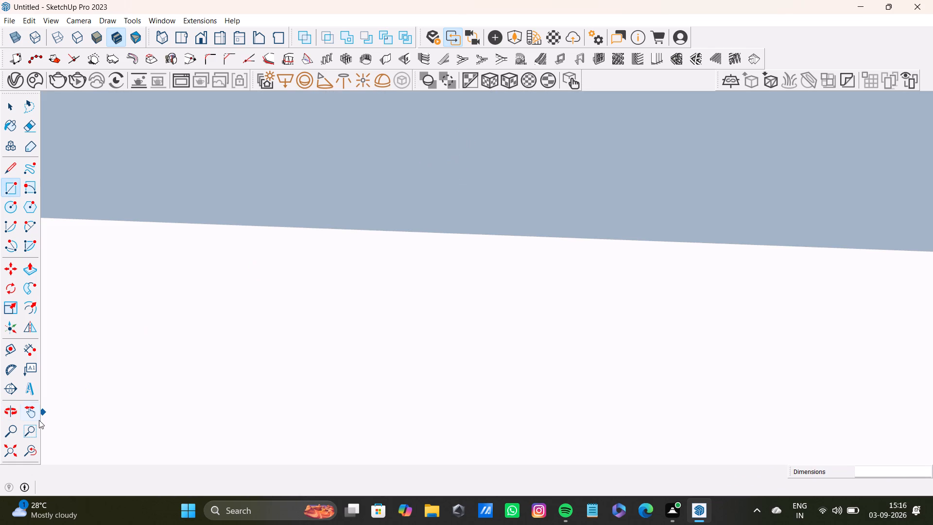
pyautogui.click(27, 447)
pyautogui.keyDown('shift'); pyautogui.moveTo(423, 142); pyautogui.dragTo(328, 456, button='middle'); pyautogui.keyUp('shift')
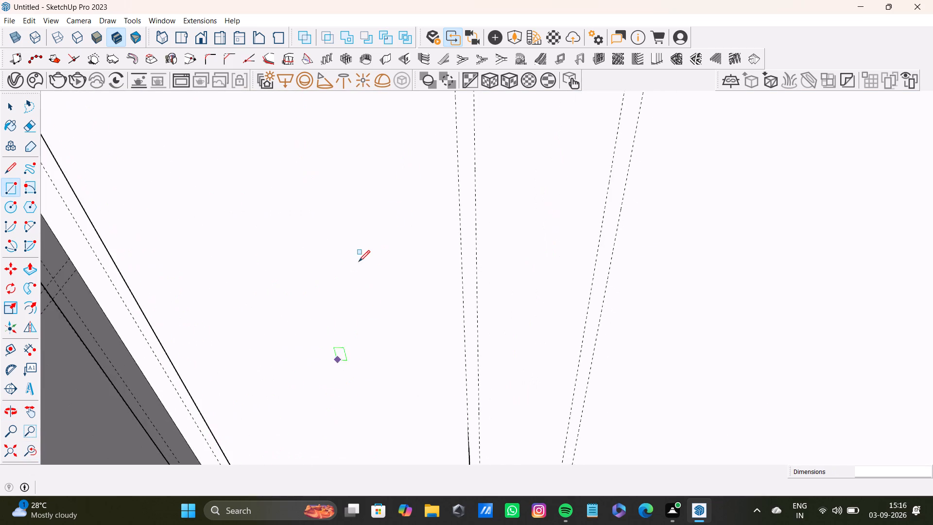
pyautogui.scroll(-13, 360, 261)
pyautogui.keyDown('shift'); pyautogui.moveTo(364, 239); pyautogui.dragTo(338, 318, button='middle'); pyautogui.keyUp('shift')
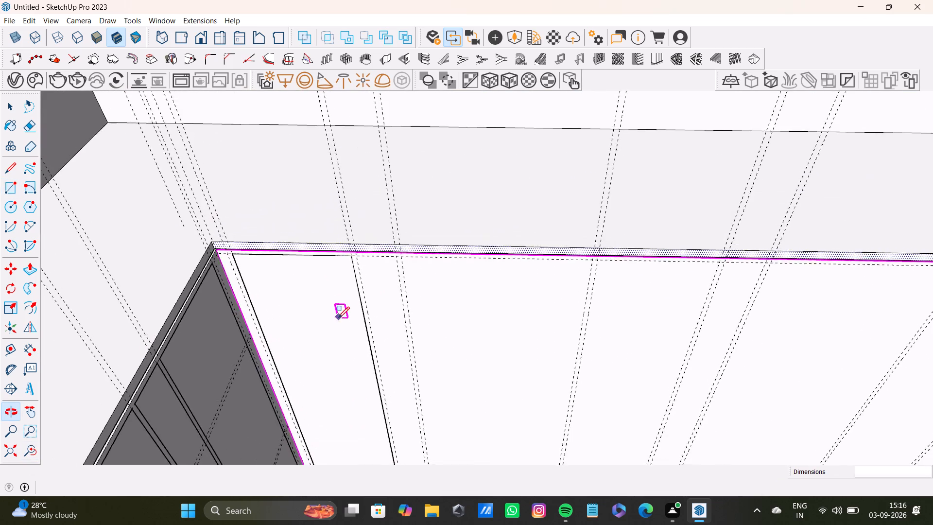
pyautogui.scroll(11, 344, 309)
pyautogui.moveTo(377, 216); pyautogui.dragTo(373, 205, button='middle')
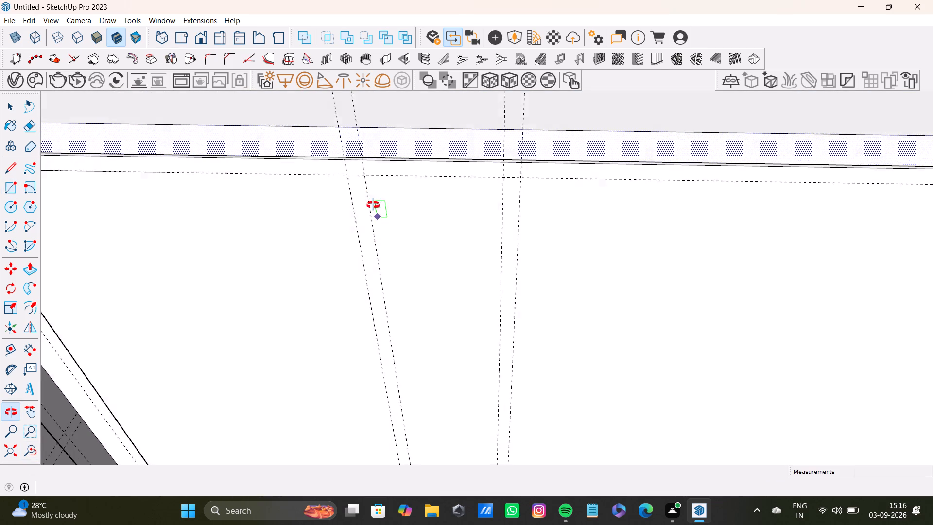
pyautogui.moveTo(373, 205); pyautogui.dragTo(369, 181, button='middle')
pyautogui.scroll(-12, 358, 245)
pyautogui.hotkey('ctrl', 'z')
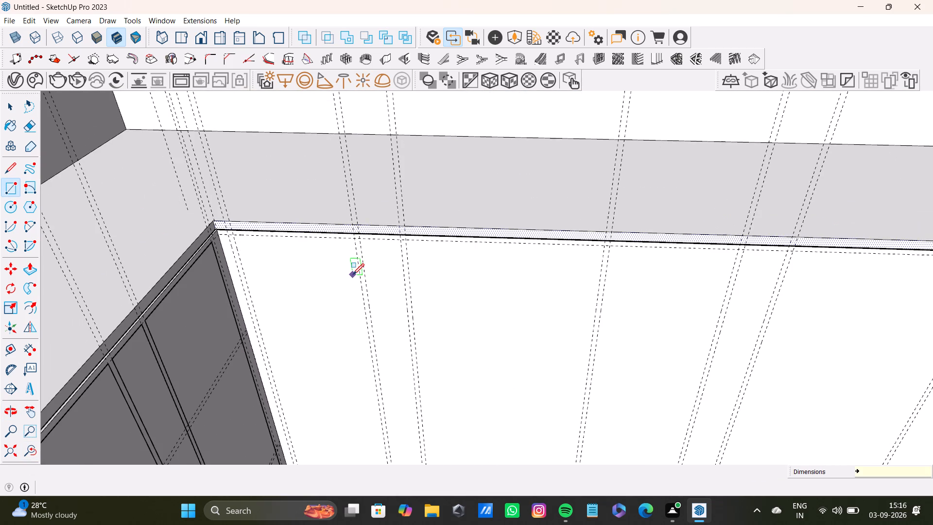
# Draw a 1' by 3' 6 3/4" door rectangle between the guides on the adjoining leg, next to the counter's inner corner.
pyautogui.press('space')
pyautogui.tripleClick(328, 279)
pyautogui.click(327, 278)
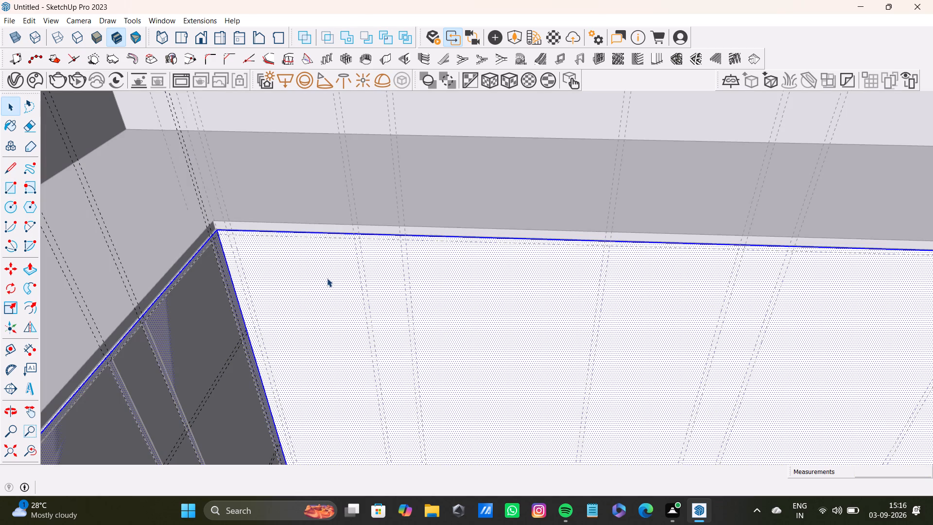
pyautogui.click(12, 185)
pyautogui.scroll(2, 266, 247)
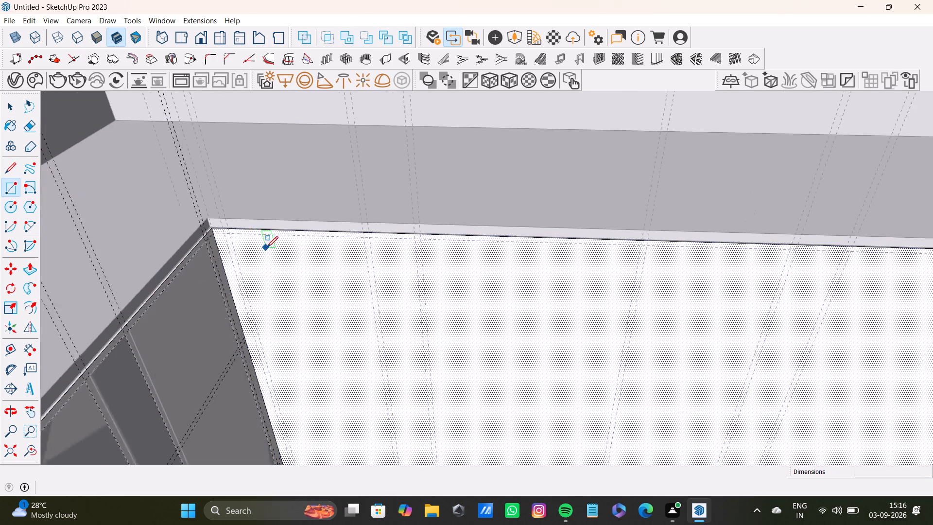
pyautogui.scroll(9, 267, 247)
pyautogui.click(200, 212)
pyautogui.scroll(-4, 379, 377)
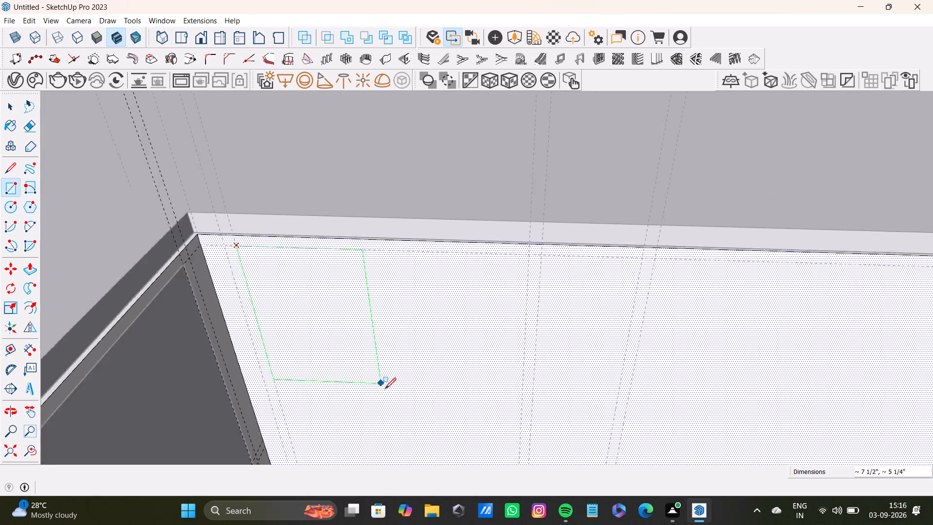
pyautogui.scroll(1, 392, 388)
pyautogui.keyDown('shift'); pyautogui.moveTo(392, 388); pyautogui.dragTo(372, 248, button='middle'); pyautogui.keyUp('shift')
pyautogui.scroll(-7, 390, 315)
pyautogui.moveTo(426, 381); pyautogui.dragTo(389, 256, button='middle')
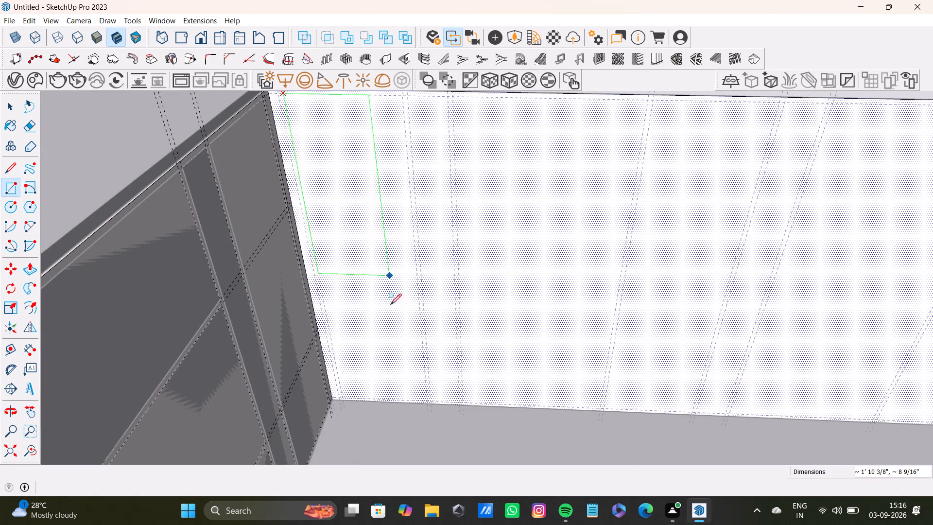
pyautogui.click(427, 400)
pyautogui.press('space')
pyautogui.scroll(-4, 358, 245)
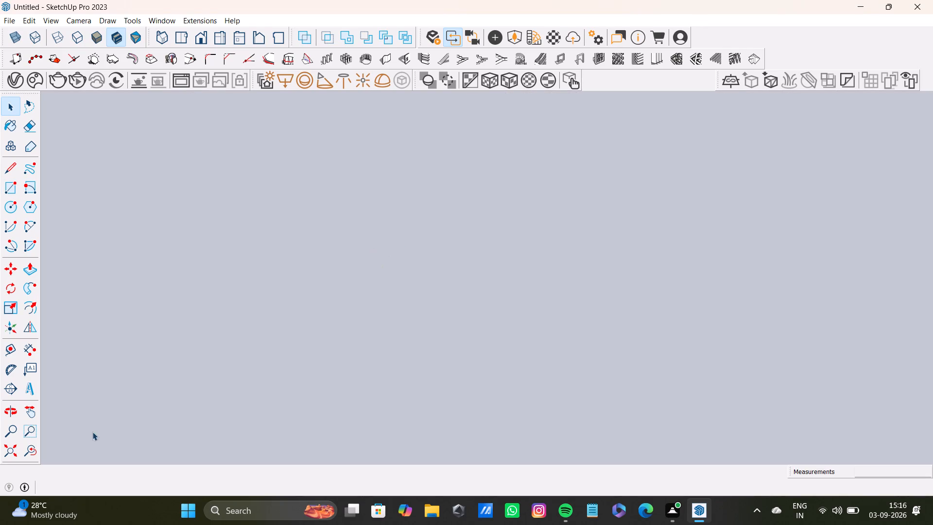
# Open the counter for editing and select the adjoining leg's front face to examine how the door outline sits on it.
pyautogui.click(7, 449)
pyautogui.moveTo(378, 283); pyautogui.dragTo(320, 313, button='middle')
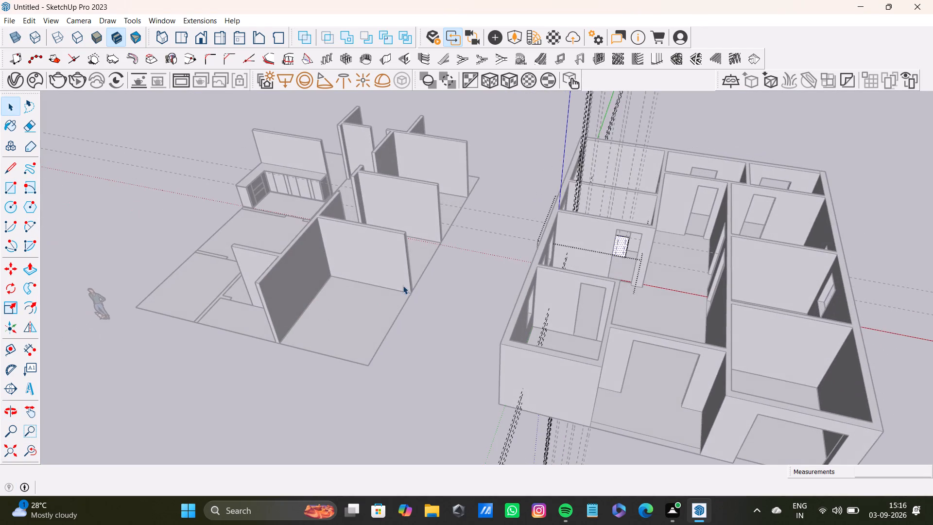
pyautogui.press('space')
pyautogui.click(504, 189)
pyautogui.scroll(16, 698, 159)
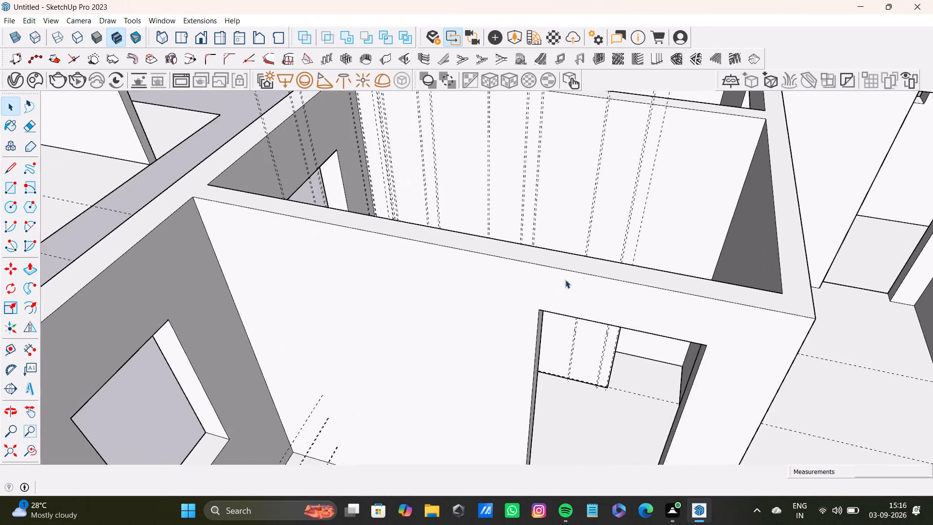
pyautogui.scroll(2, 565, 280)
pyautogui.moveTo(578, 272); pyautogui.dragTo(449, 349, button='middle')
pyautogui.scroll(15, 478, 265)
pyautogui.doubleClick(575, 266)
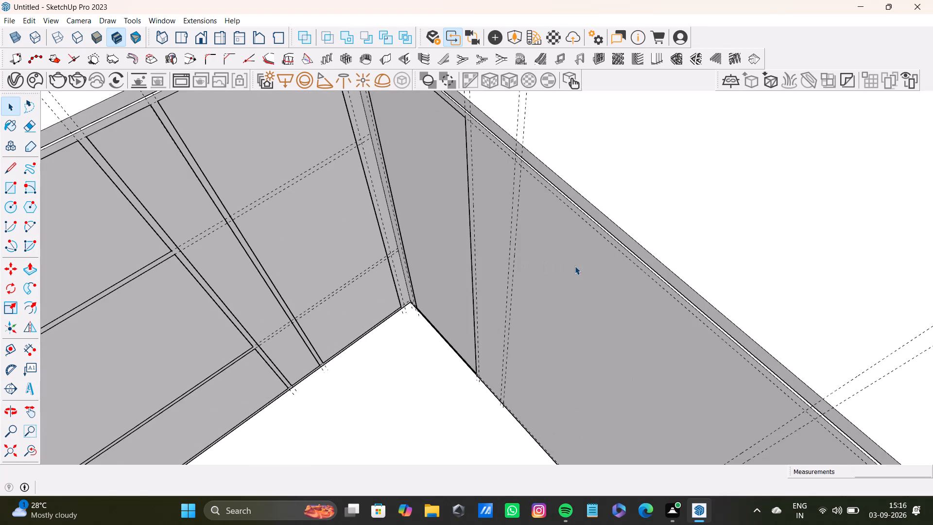
pyautogui.click(574, 267)
pyautogui.scroll(-4, 555, 295)
pyautogui.click(560, 296)
pyautogui.scroll(-4, 553, 322)
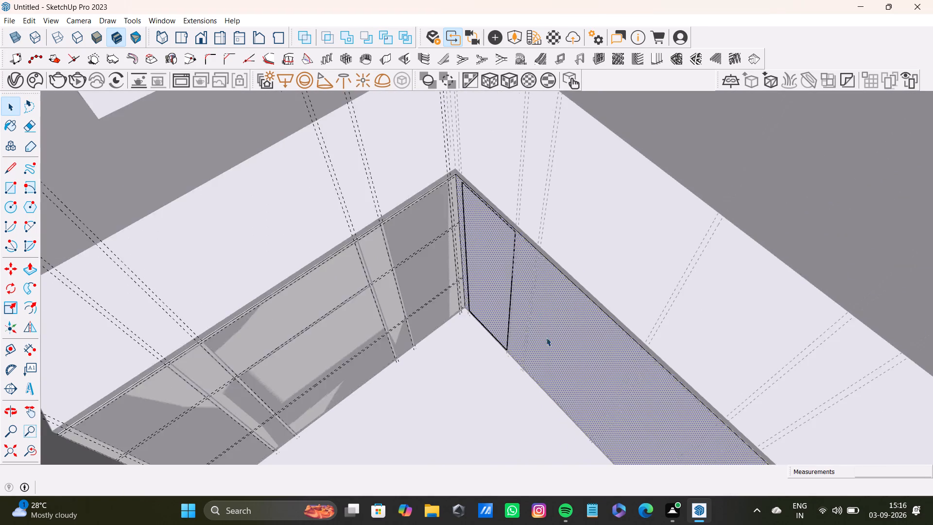
pyautogui.moveTo(544, 340); pyautogui.dragTo(500, 314, button='middle')
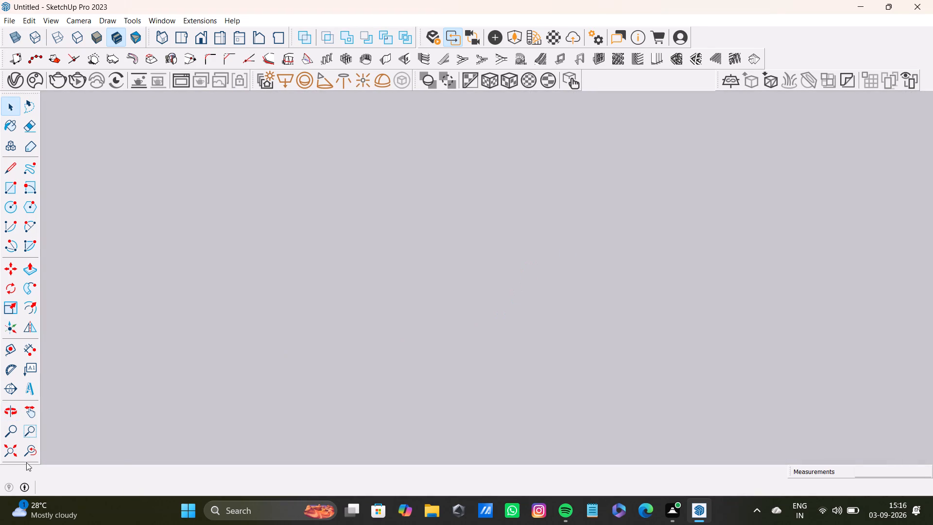
pyautogui.click(28, 460)
pyautogui.moveTo(346, 268); pyautogui.dragTo(407, 296, button='middle')
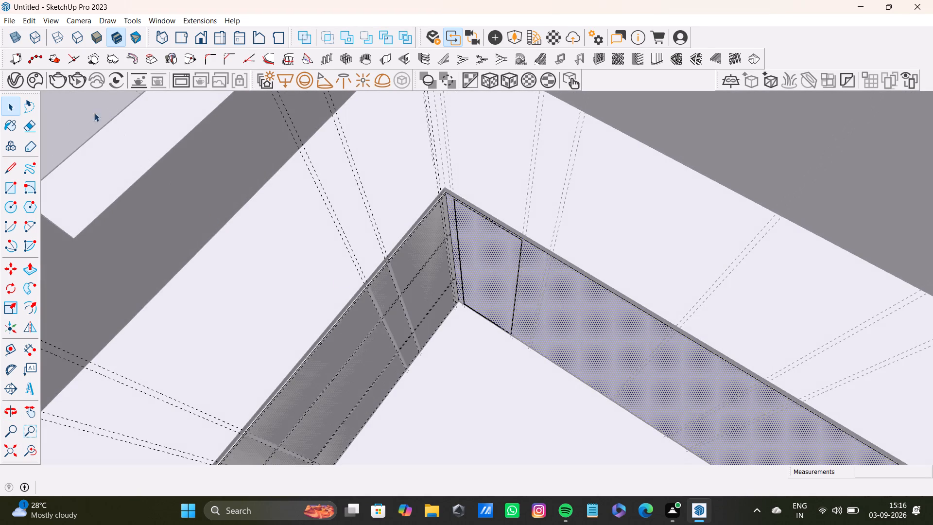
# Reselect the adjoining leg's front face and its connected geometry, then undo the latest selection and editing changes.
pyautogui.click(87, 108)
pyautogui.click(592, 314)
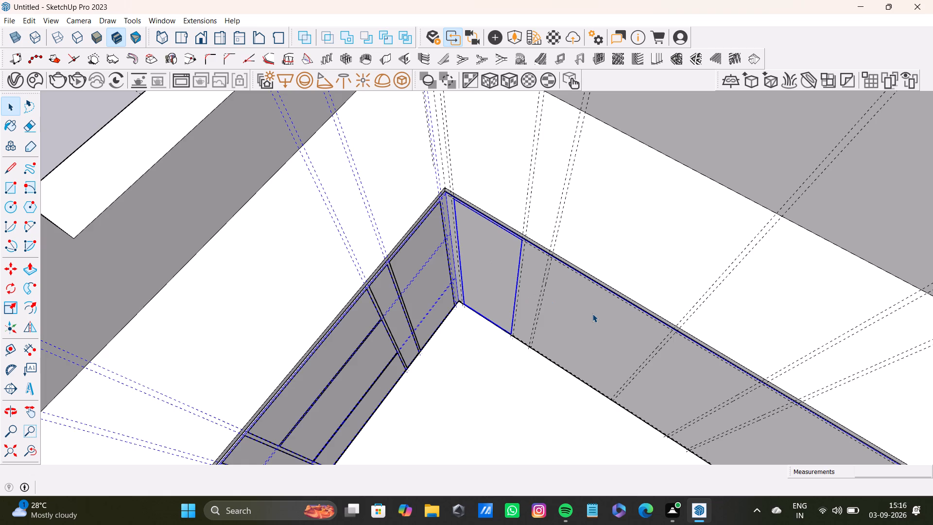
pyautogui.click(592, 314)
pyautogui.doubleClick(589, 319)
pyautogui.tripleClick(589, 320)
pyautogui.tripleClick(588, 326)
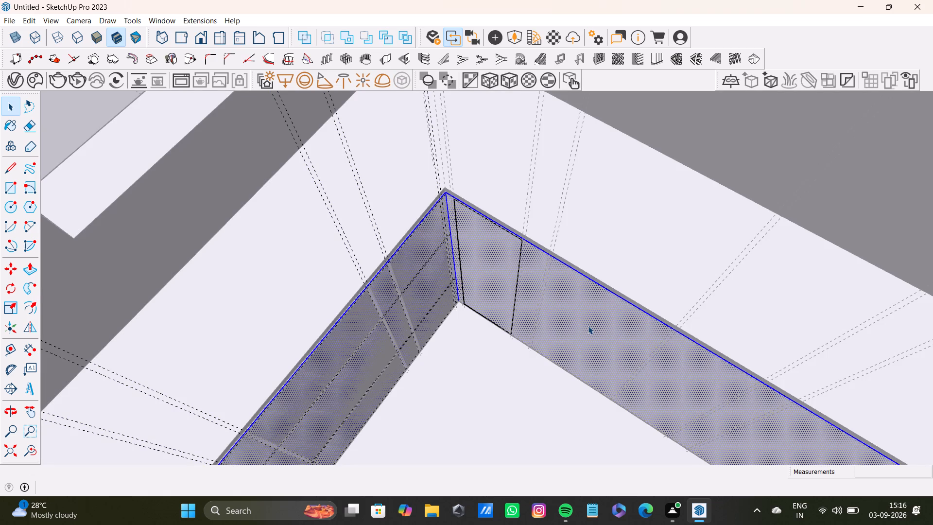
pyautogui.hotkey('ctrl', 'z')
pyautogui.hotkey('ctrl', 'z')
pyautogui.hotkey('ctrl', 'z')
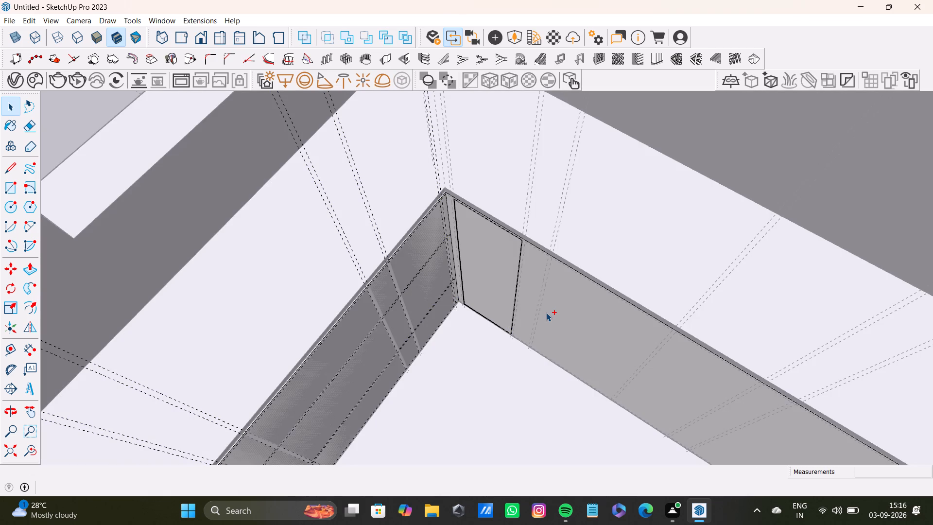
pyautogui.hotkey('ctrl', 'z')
# Draw a 4" wide full-height rectangle between the guides beside the corner door on the adjoining leg.
pyautogui.moveTo(441, 305); pyautogui.dragTo(346, 351, button='middle')
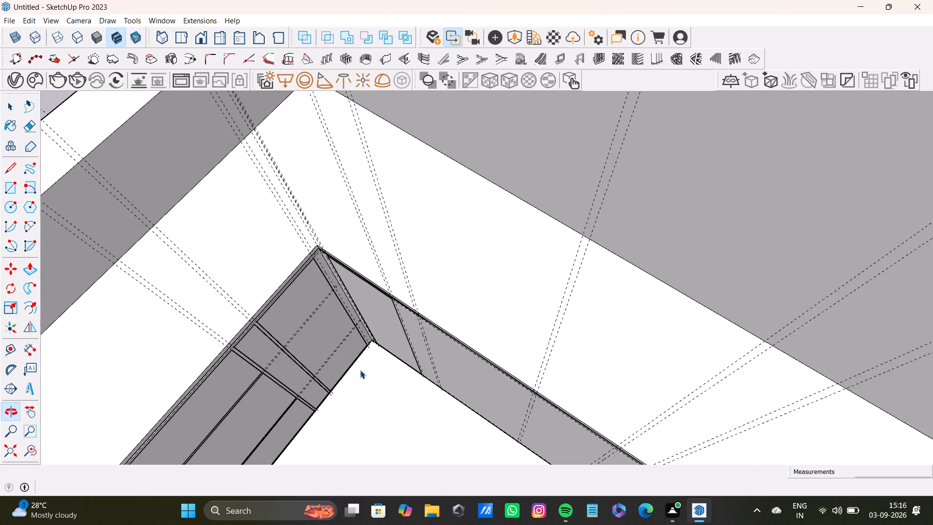
pyautogui.moveTo(411, 370); pyautogui.dragTo(511, 255, button='middle')
pyautogui.scroll(3, 467, 253)
pyautogui.click(18, 454)
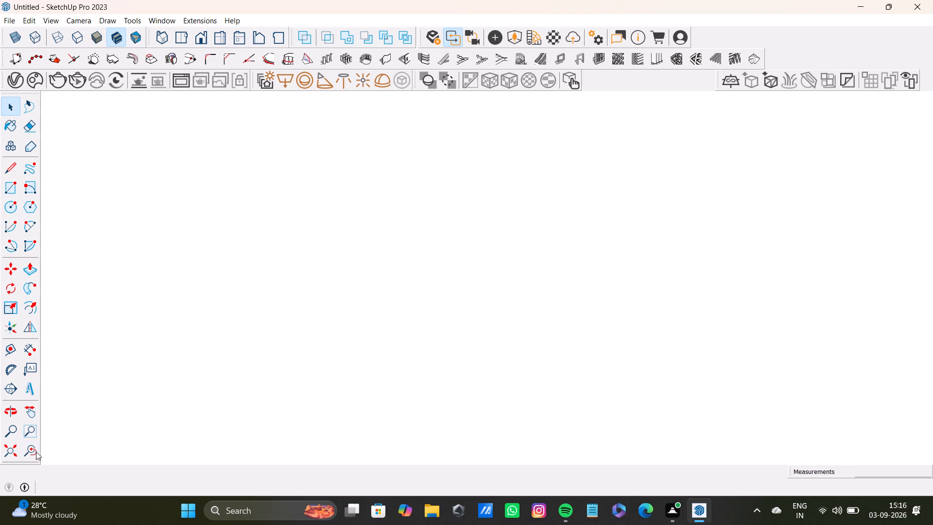
pyautogui.click(10, 453)
pyautogui.keyDown('shift'); pyautogui.moveTo(509, 284); pyautogui.dragTo(314, 384, button='middle'); pyautogui.keyUp('shift')
pyautogui.scroll(8, 542, 192)
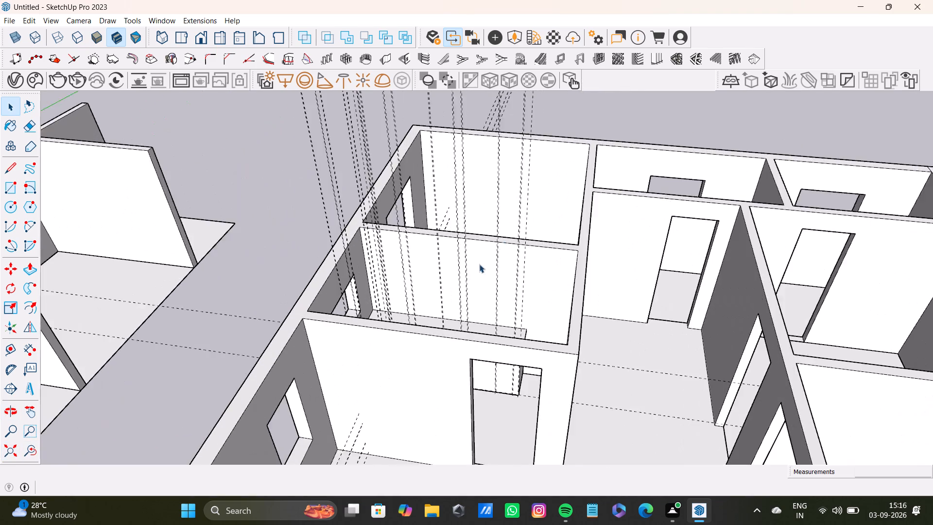
pyautogui.scroll(10, 479, 264)
pyautogui.moveTo(421, 394); pyautogui.dragTo(405, 432, button='middle')
pyautogui.scroll(5, 324, 439)
pyautogui.keyDown('shift'); pyautogui.moveTo(321, 435); pyautogui.dragTo(343, 338, button='middle'); pyautogui.keyUp('shift')
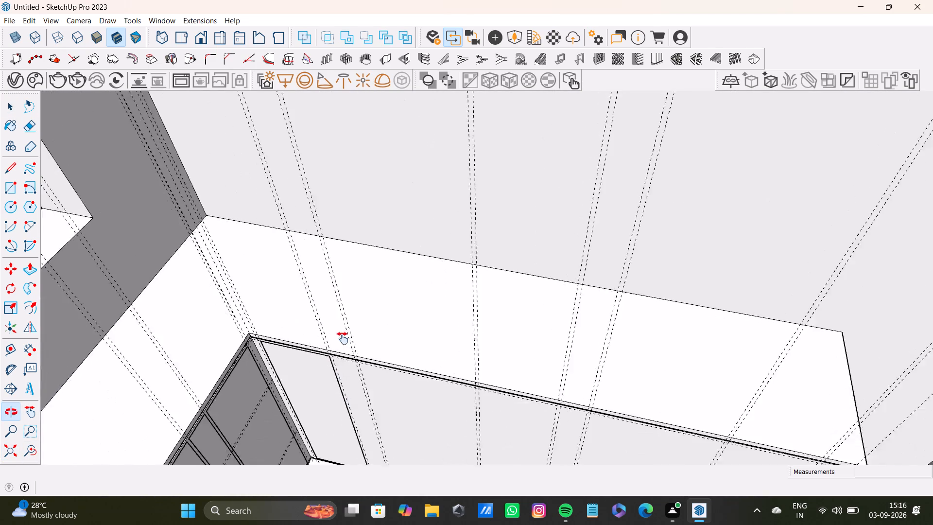
pyautogui.keyDown('shift'); pyautogui.moveTo(343, 338); pyautogui.dragTo(347, 319, button='middle'); pyautogui.keyUp('shift')
pyautogui.scroll(8, 369, 305)
pyautogui.keyDown('shift'); pyautogui.moveTo(371, 369); pyautogui.dragTo(380, 269, button='middle'); pyautogui.keyUp('shift')
pyautogui.scroll(3, 375, 282)
pyautogui.moveTo(375, 282); pyautogui.dragTo(379, 254, button='middle')
pyautogui.press('t')
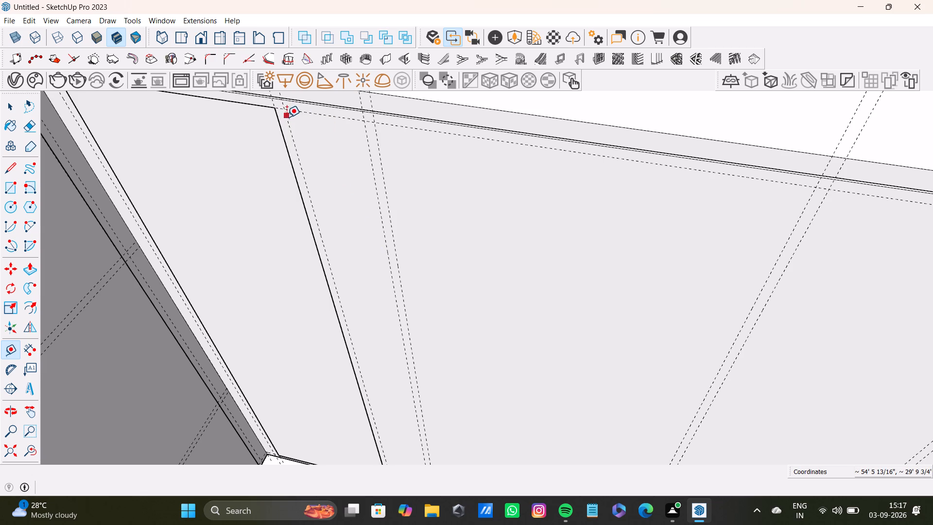
pyautogui.press('r')
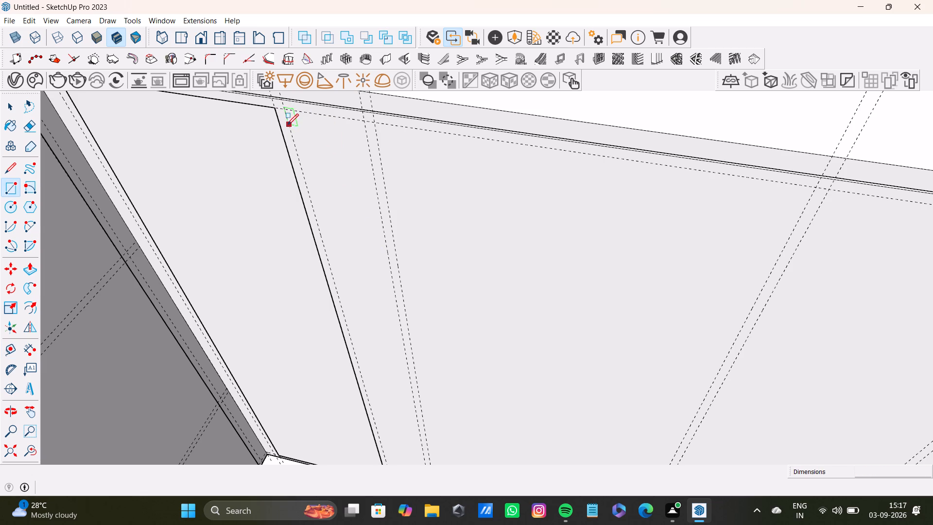
pyautogui.click(284, 107)
pyautogui.scroll(-4, 372, 245)
pyautogui.keyDown('shift'); pyautogui.moveTo(379, 263); pyautogui.dragTo(380, 255, button='middle'); pyautogui.keyUp('shift')
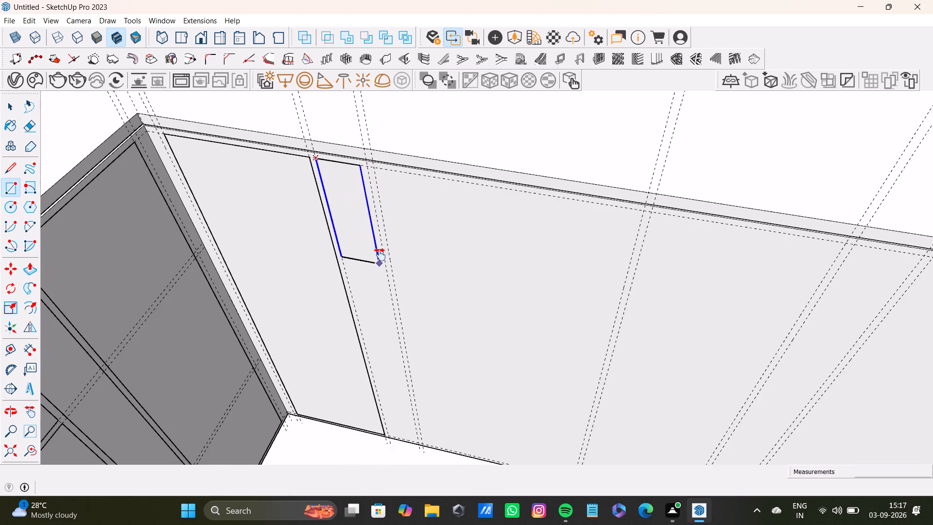
pyautogui.keyDown('shift'); pyautogui.moveTo(380, 255); pyautogui.dragTo(371, 181, button='middle'); pyautogui.keyUp('shift')
pyautogui.scroll(6, 388, 310)
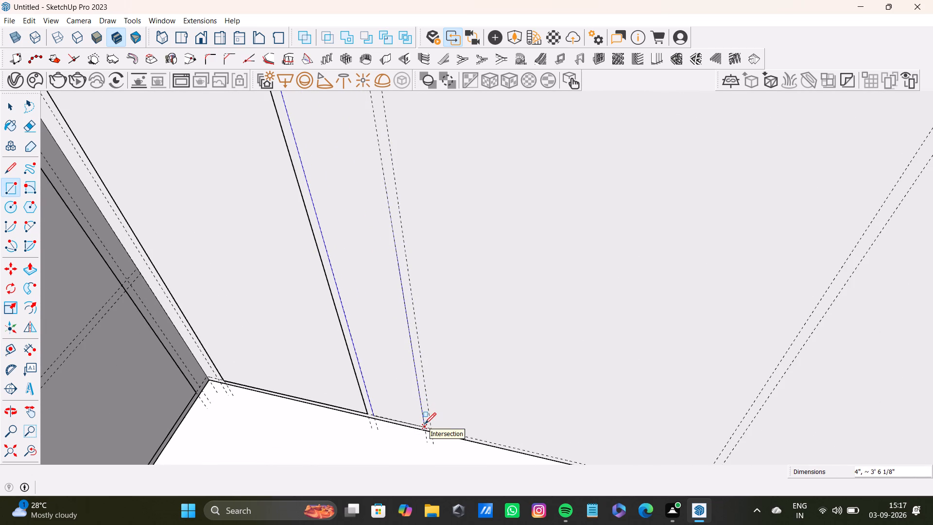
pyautogui.click(425, 424)
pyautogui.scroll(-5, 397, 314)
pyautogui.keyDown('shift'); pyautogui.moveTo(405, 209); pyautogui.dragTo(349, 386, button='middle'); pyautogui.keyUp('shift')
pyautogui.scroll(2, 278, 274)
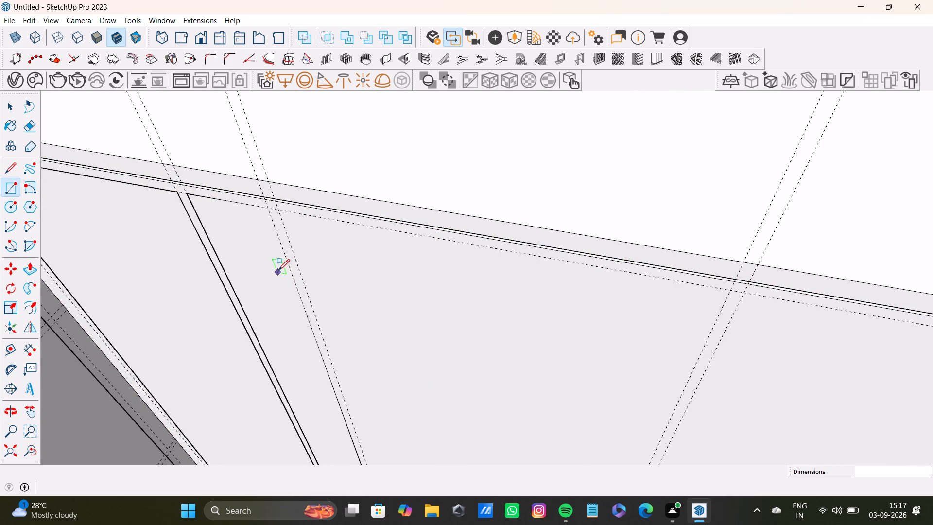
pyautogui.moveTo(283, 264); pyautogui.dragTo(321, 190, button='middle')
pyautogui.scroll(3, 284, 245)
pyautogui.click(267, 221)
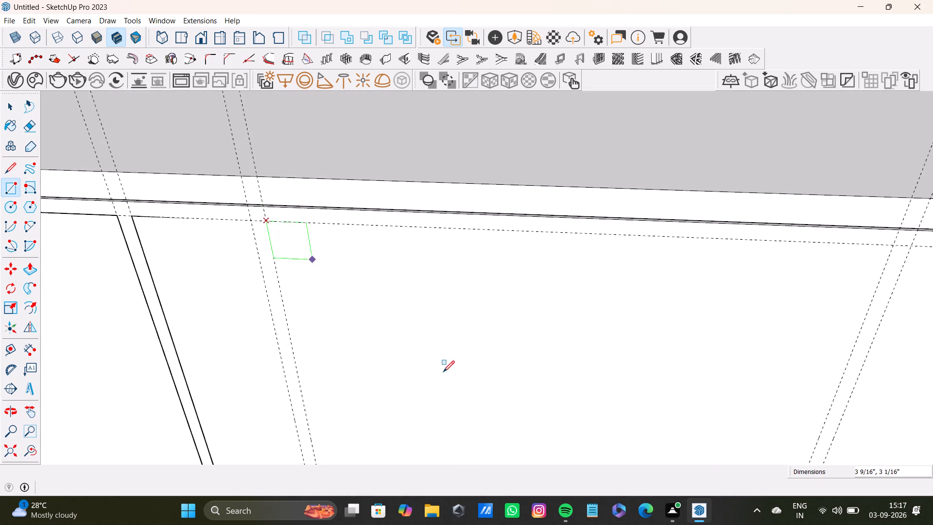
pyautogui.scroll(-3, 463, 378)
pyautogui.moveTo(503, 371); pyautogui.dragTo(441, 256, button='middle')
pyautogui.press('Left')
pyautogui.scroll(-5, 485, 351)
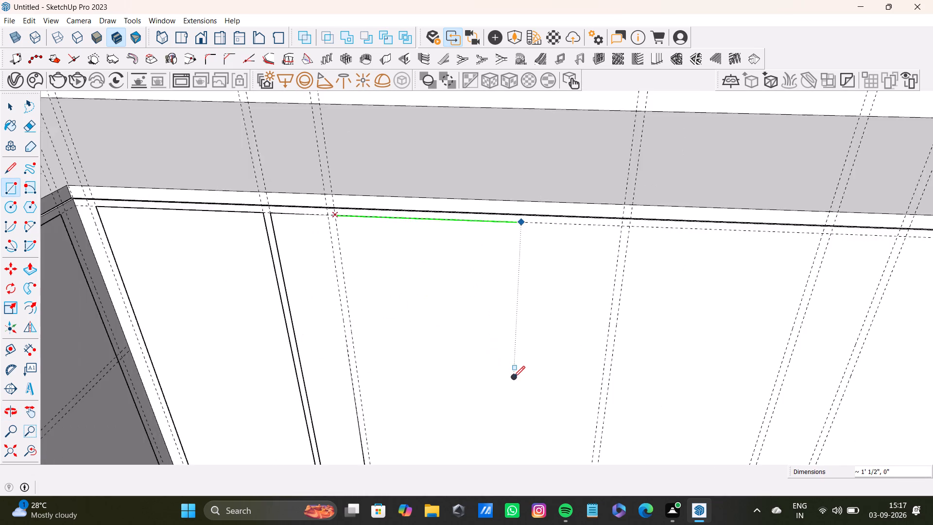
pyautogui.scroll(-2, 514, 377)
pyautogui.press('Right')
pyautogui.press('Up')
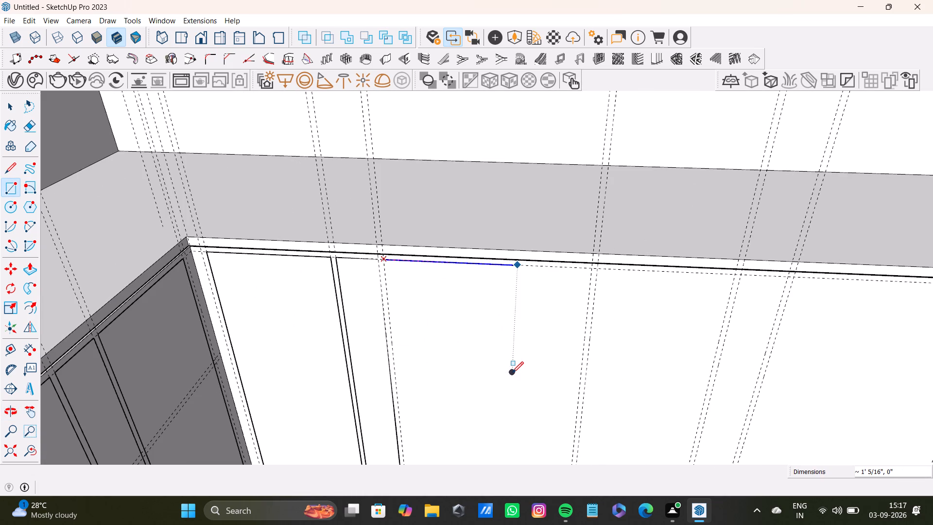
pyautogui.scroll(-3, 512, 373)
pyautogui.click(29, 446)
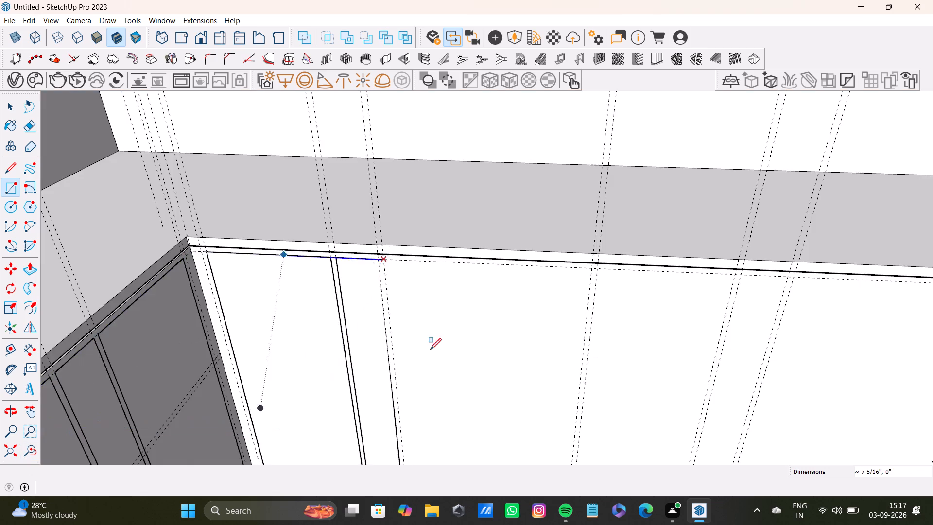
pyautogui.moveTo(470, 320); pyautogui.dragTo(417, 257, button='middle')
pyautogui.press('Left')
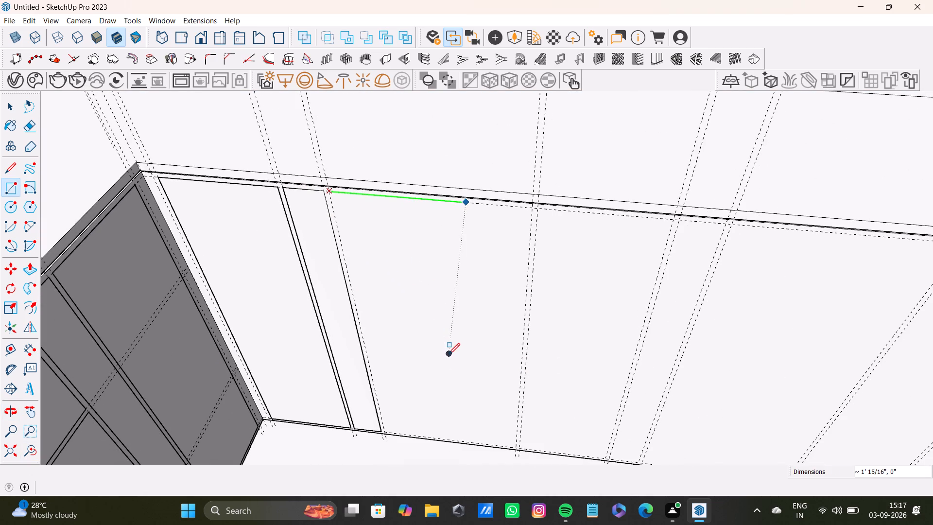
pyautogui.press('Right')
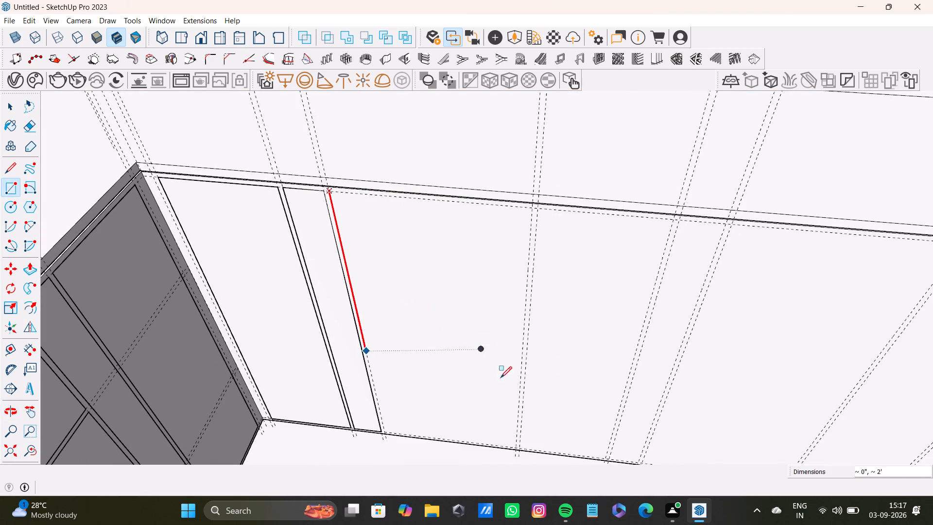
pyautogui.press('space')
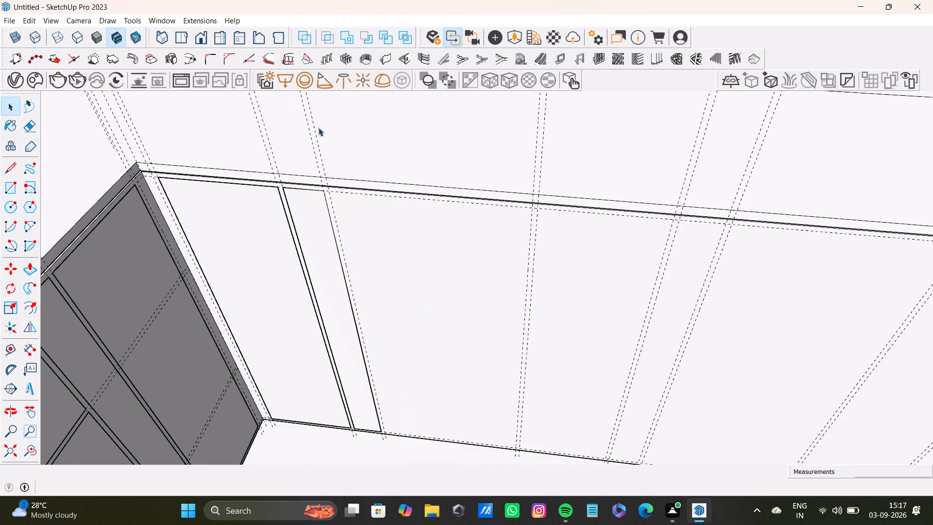
# Draw a wide full-height door rectangle between the guides beside the 4" panel on the adjoining leg.
pyautogui.press('r')
pyautogui.scroll(7, 337, 231)
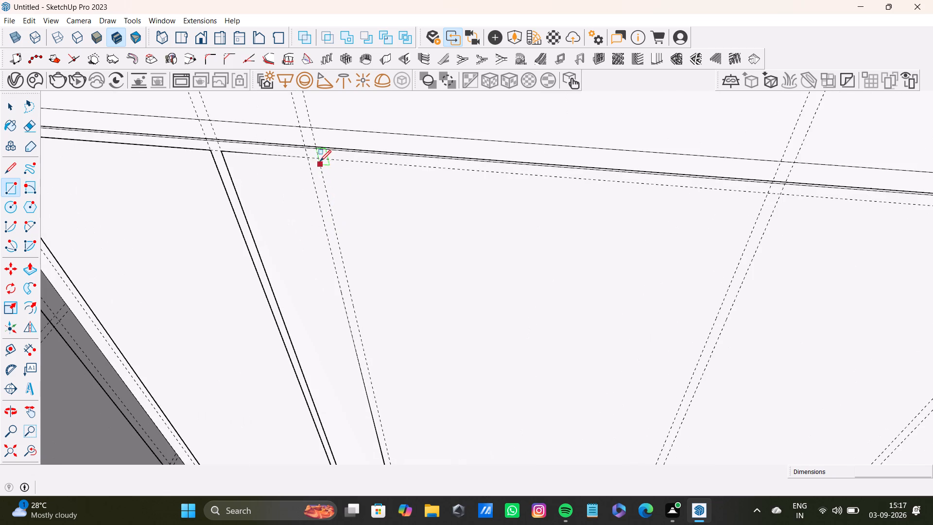
pyautogui.click(320, 160)
pyautogui.scroll(-4, 489, 312)
pyautogui.moveTo(556, 368); pyautogui.dragTo(505, 199, button='middle')
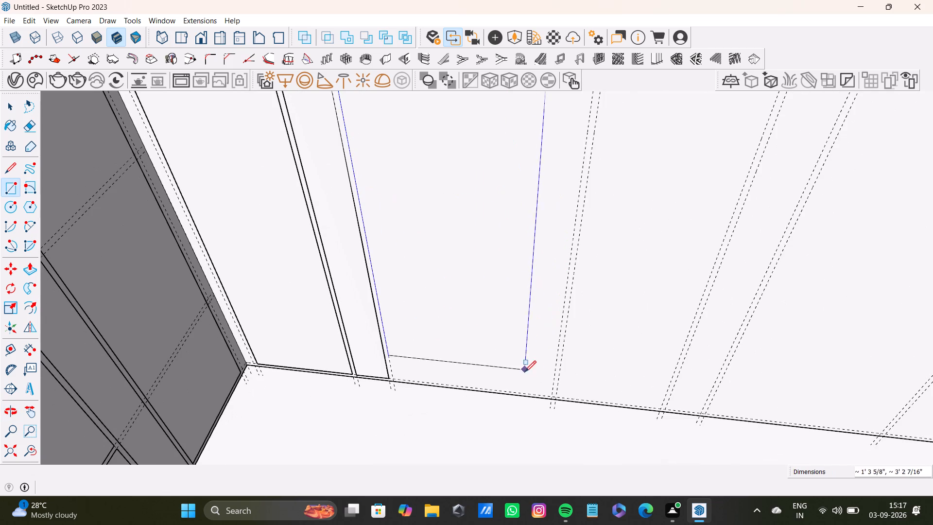
pyautogui.click(551, 395)
# Draw another full-height door rectangle between the guides beyond the wide door on the adjoining leg.
pyautogui.scroll(-4, 477, 242)
pyautogui.keyDown('shift'); pyautogui.moveTo(486, 192); pyautogui.dragTo(389, 219, button='middle'); pyautogui.keyUp('shift')
pyautogui.scroll(8, 429, 186)
pyautogui.scroll(-1, 471, 132)
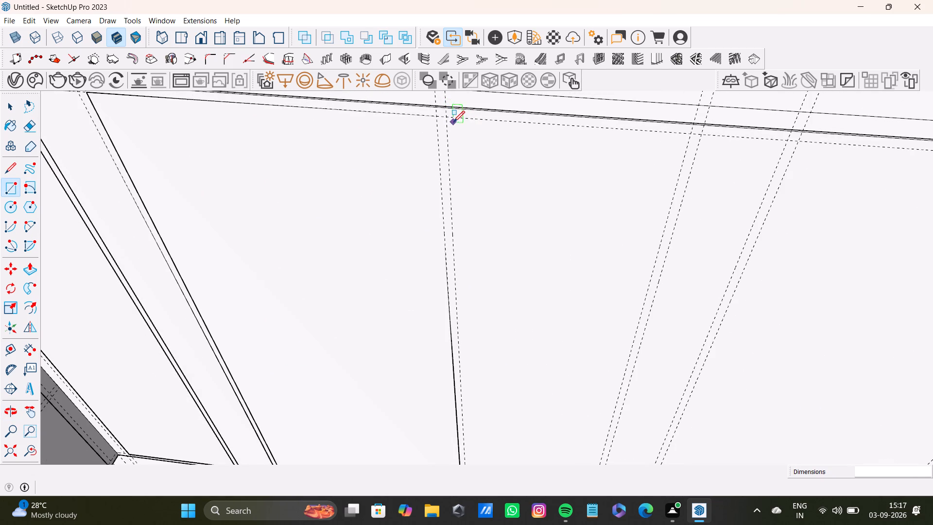
pyautogui.click(449, 120)
pyautogui.scroll(-3, 560, 314)
pyautogui.keyDown('shift'); pyautogui.moveTo(587, 356); pyautogui.dragTo(554, 202, button='middle'); pyautogui.keyUp('shift')
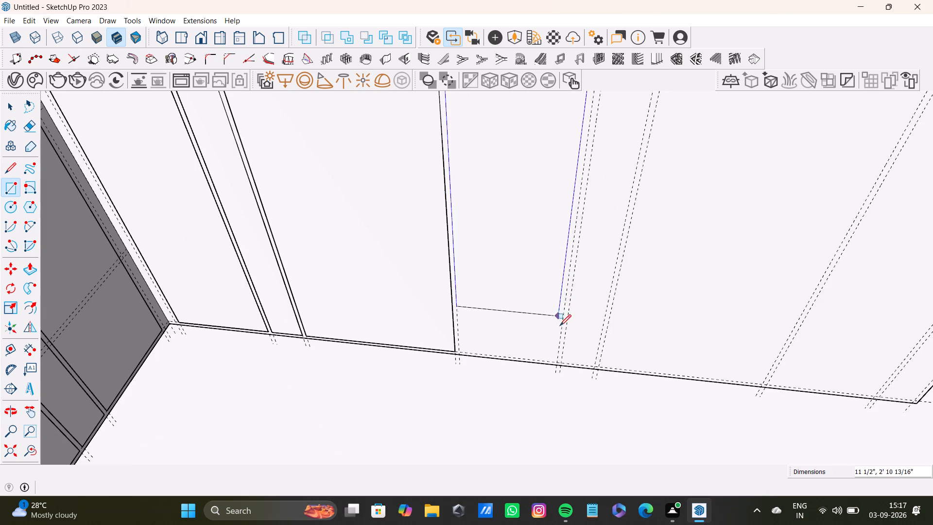
pyautogui.click(556, 359)
pyautogui.scroll(-3, 511, 251)
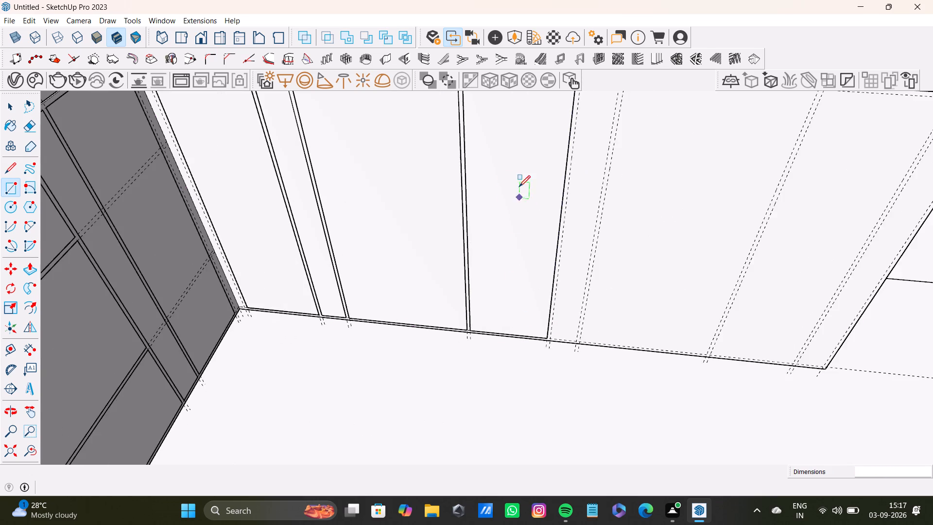
# Draw a narrow full-height rectangle between the guides beside the last door on the adjoining leg's front.
pyautogui.keyDown('shift'); pyautogui.moveTo(519, 186); pyautogui.dragTo(407, 328, button='middle'); pyautogui.keyUp('shift')
pyautogui.scroll(4, 442, 274)
pyautogui.click(455, 227)
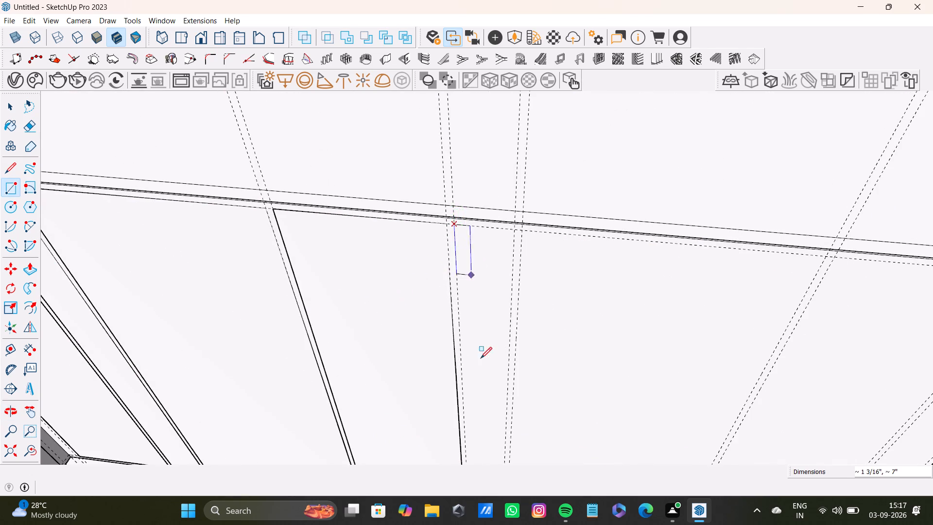
pyautogui.scroll(-4, 486, 382)
pyautogui.moveTo(487, 421); pyautogui.dragTo(484, 216, button='middle')
pyautogui.scroll(3, 483, 276)
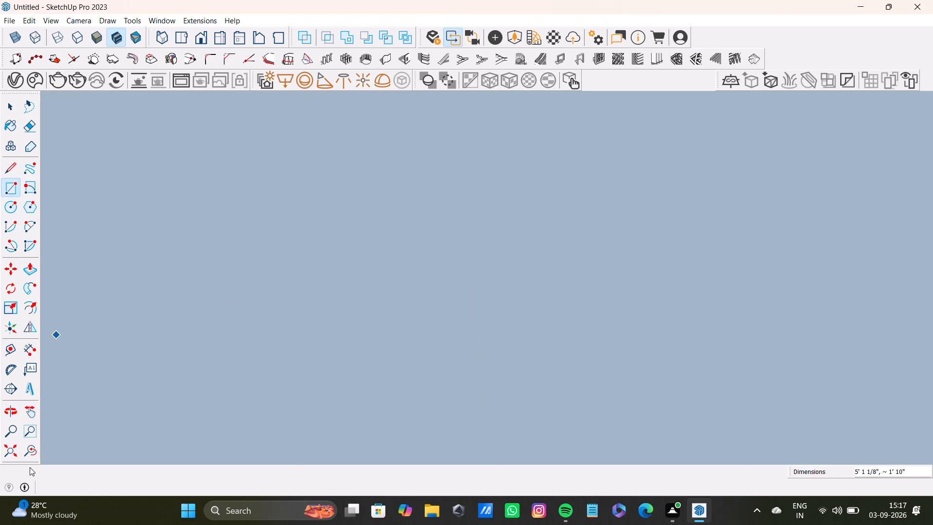
pyautogui.click(29, 452)
pyautogui.click(12, 453)
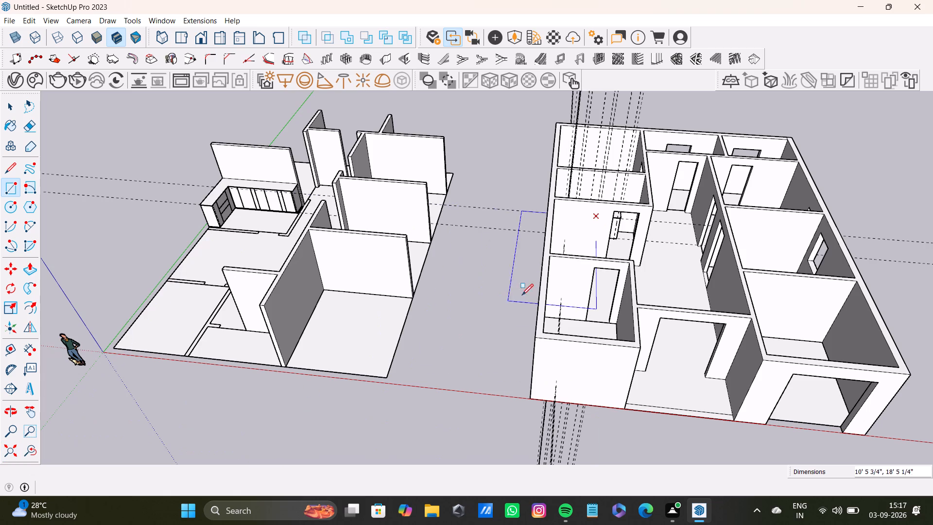
pyautogui.scroll(6, 591, 246)
pyautogui.keyDown('shift'); pyautogui.moveTo(610, 200); pyautogui.dragTo(419, 512, button='middle'); pyautogui.keyUp('shift')
pyautogui.scroll(4, 418, 434)
pyautogui.keyDown('shift'); pyautogui.moveTo(433, 438); pyautogui.dragTo(431, 301, button='middle'); pyautogui.keyUp('shift')
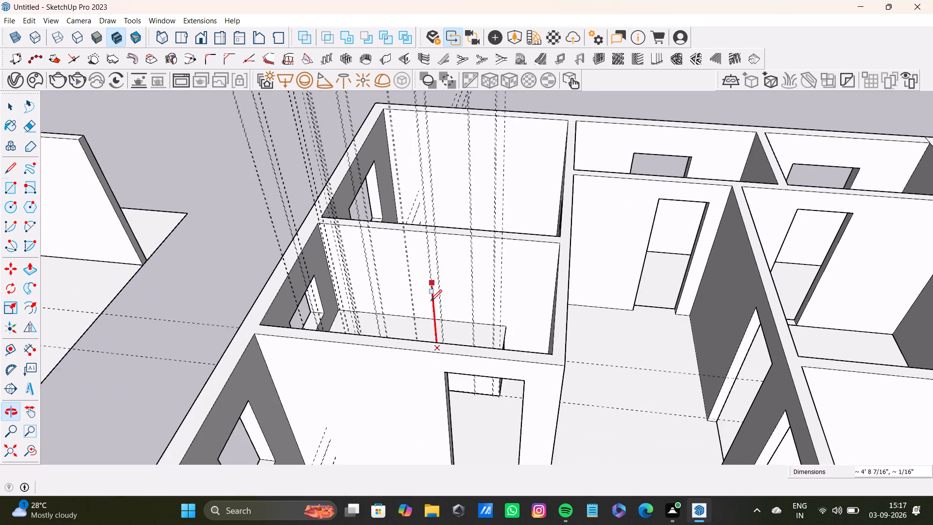
pyautogui.scroll(1, 422, 313)
pyautogui.moveTo(422, 313); pyautogui.dragTo(414, 424, button='middle')
pyautogui.scroll(12, 433, 409)
pyautogui.moveTo(450, 348); pyautogui.dragTo(480, 328, button='middle')
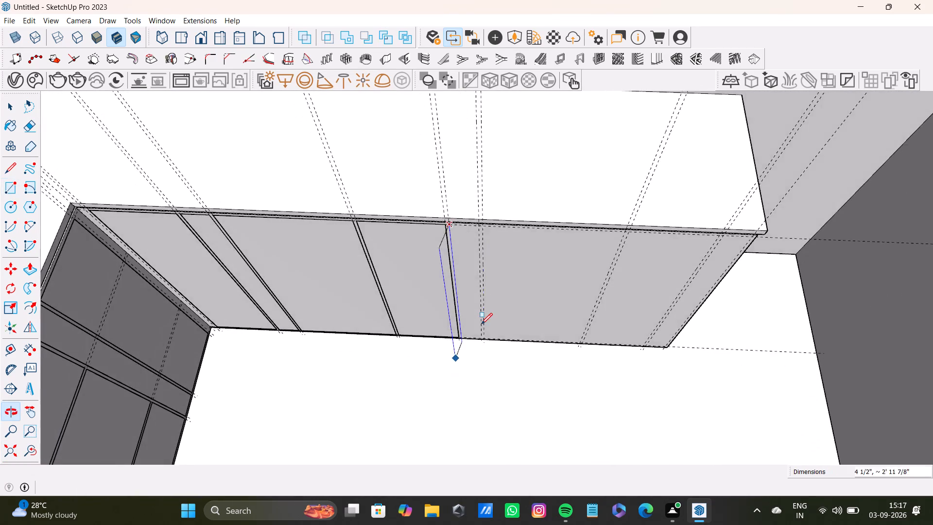
pyautogui.scroll(6, 475, 324)
pyautogui.moveTo(459, 335); pyautogui.dragTo(434, 270, button='middle')
pyautogui.scroll(4, 444, 286)
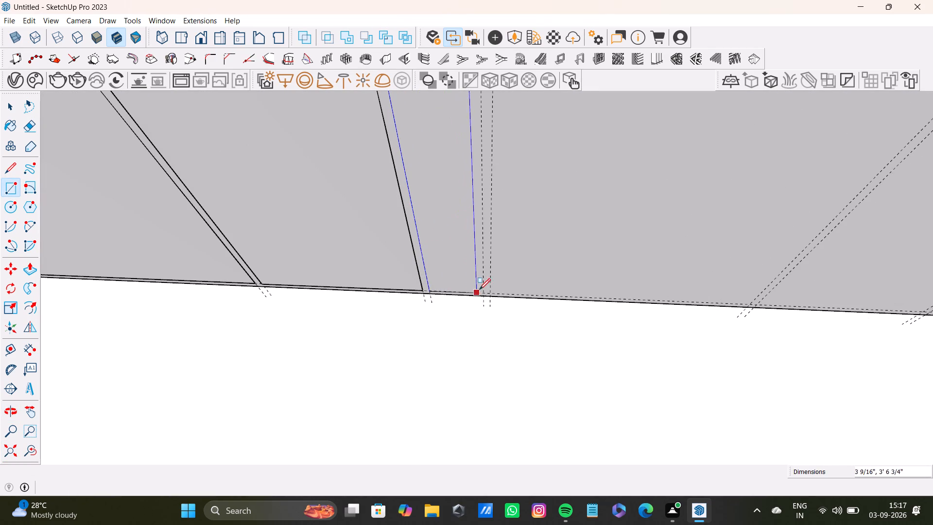
pyautogui.click(484, 292)
# Draw a full-height door rectangle about 1' 6 1/2" wide between the guides beside the new narrow panel.
pyautogui.scroll(-5, 471, 281)
pyautogui.moveTo(474, 146); pyautogui.dragTo(420, 349, button='middle')
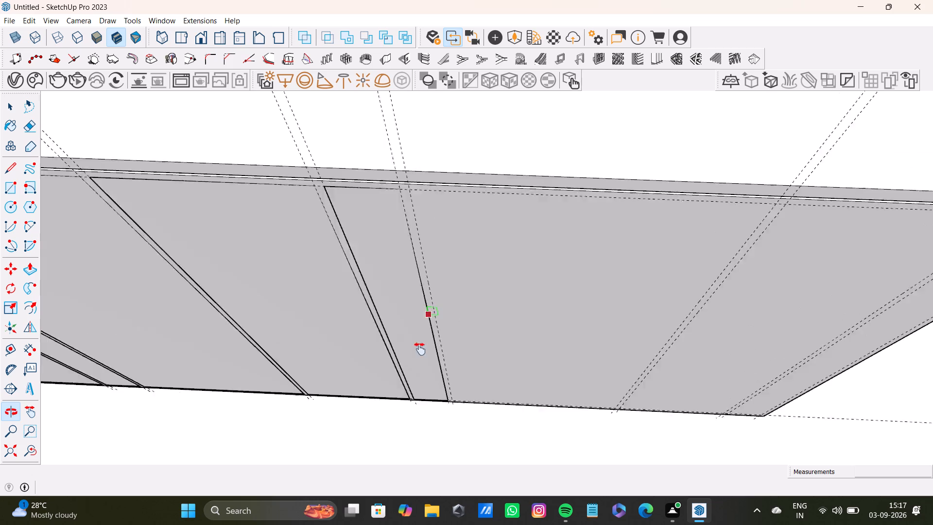
pyautogui.moveTo(420, 349); pyautogui.dragTo(408, 403, button='middle')
pyautogui.moveTo(430, 367); pyautogui.dragTo(431, 319, button='middle')
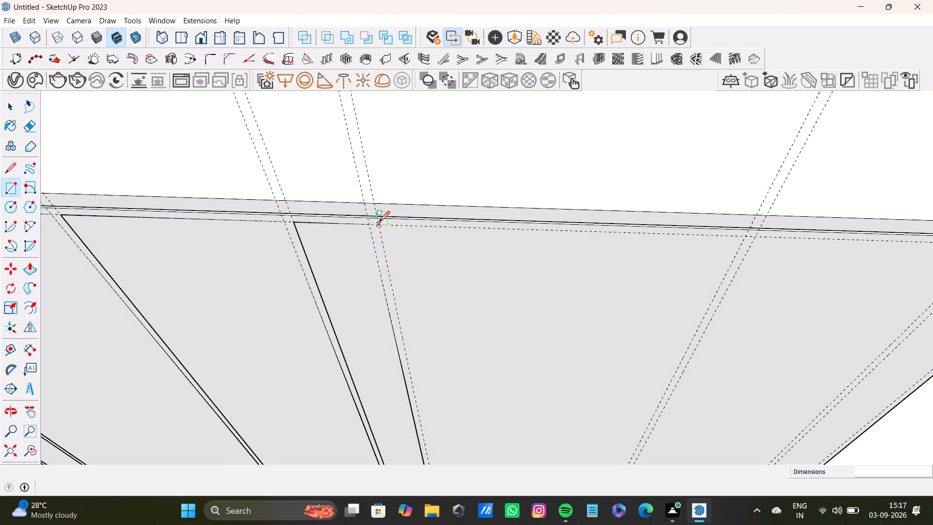
pyautogui.moveTo(378, 222); pyautogui.dragTo(383, 228)
pyautogui.scroll(-4, 523, 361)
pyautogui.keyDown('shift'); pyautogui.moveTo(552, 372); pyautogui.dragTo(498, 264, button='middle'); pyautogui.keyUp('shift')
pyautogui.scroll(3, 522, 336)
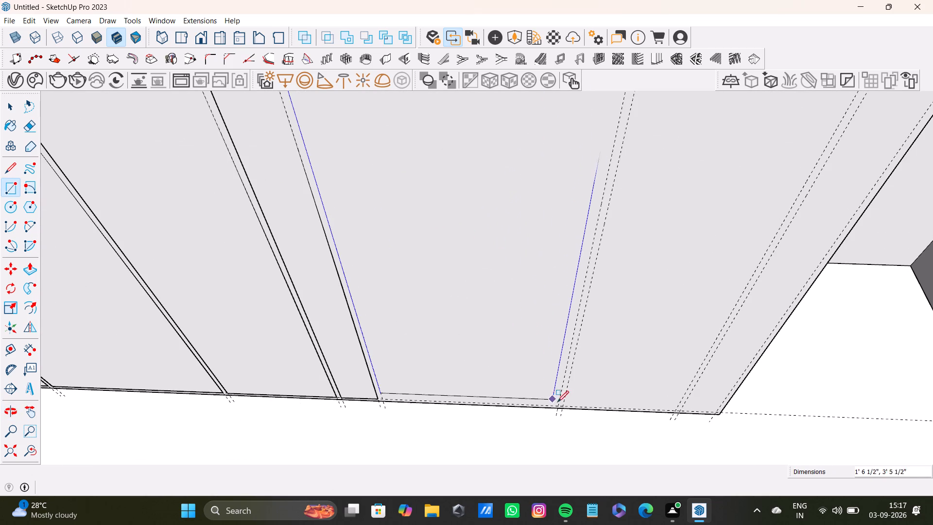
pyautogui.click(558, 404)
# Draw a 1' wide full-height door rectangle between the guides beyond the wide door on the adjoining leg.
pyautogui.scroll(-4, 493, 313)
pyautogui.keyDown('shift'); pyautogui.moveTo(485, 235); pyautogui.dragTo(381, 303, button='middle'); pyautogui.keyUp('shift')
pyautogui.scroll(3, 436, 268)
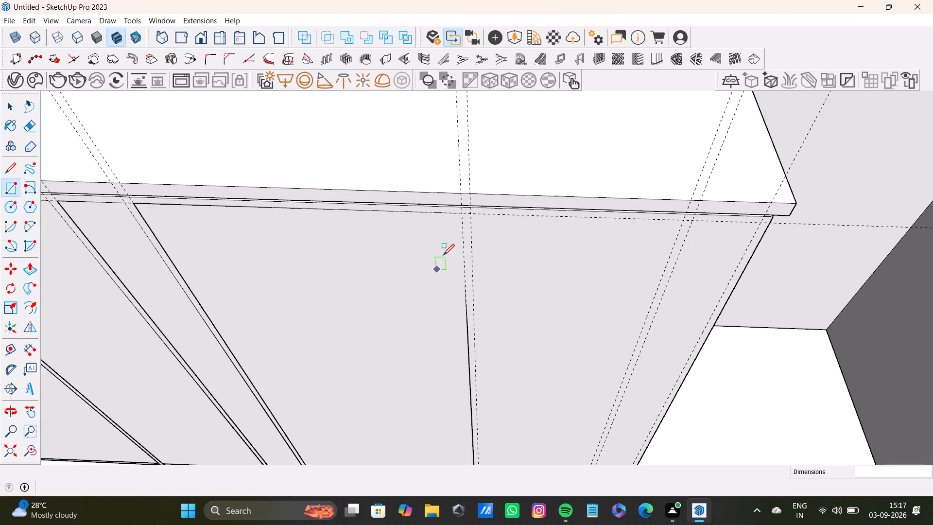
pyautogui.scroll(4, 443, 255)
pyautogui.click(477, 206)
pyautogui.scroll(-4, 602, 317)
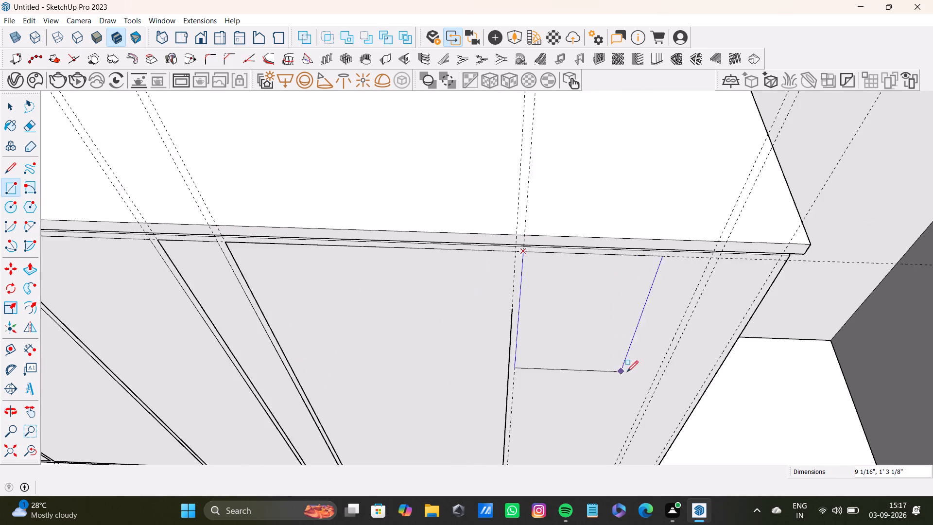
pyautogui.moveTo(627, 372); pyautogui.dragTo(520, 204, button='middle')
pyautogui.scroll(9, 529, 315)
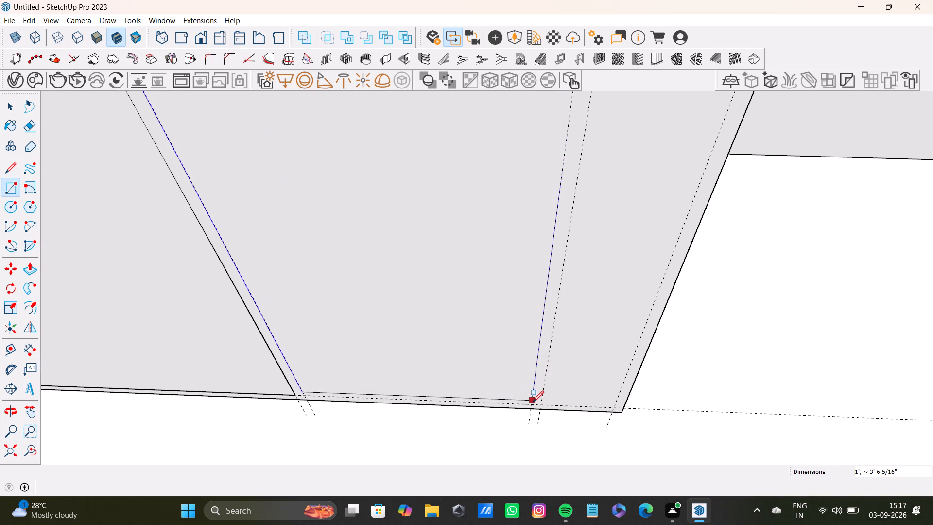
pyautogui.click(533, 404)
# Draw a full-height end panel about 3 13/16" wide between the last guides at the adjoining leg's free end.
pyautogui.scroll(-4, 506, 334)
pyautogui.scroll(-1, 491, 233)
pyautogui.keyDown('shift'); pyautogui.moveTo(491, 233); pyautogui.dragTo(442, 412, button='middle'); pyautogui.keyUp('shift')
pyautogui.scroll(-4, 444, 352)
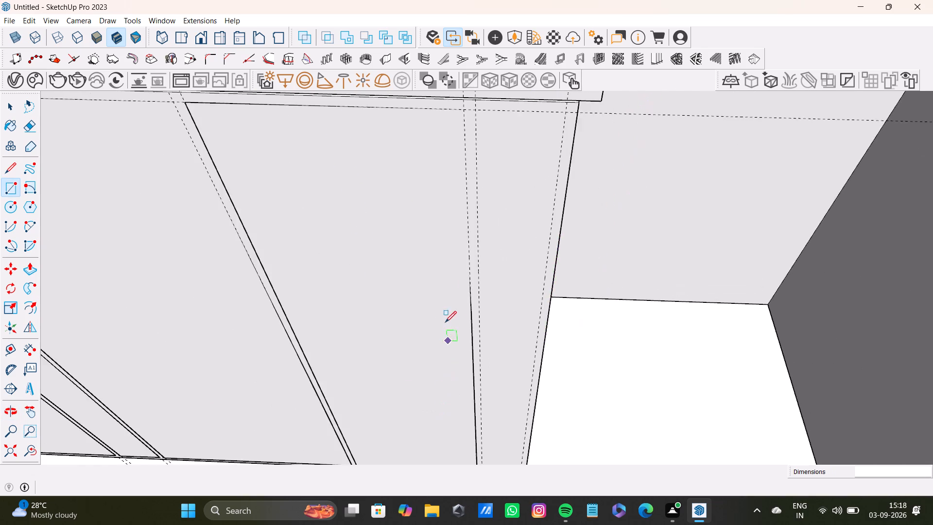
pyautogui.scroll(-4, 445, 322)
pyautogui.keyDown('shift'); pyautogui.moveTo(429, 263); pyautogui.dragTo(407, 332, button='middle'); pyautogui.keyUp('shift')
pyautogui.scroll(4, 424, 307)
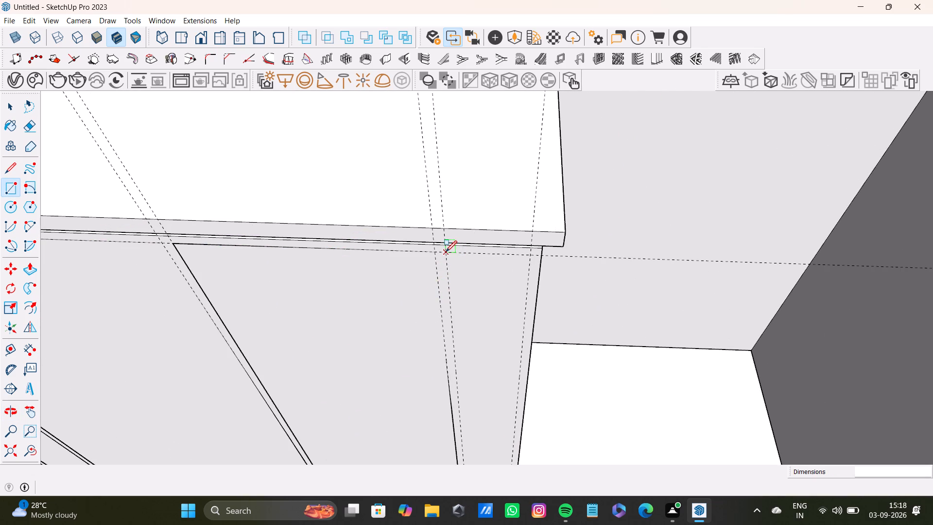
pyautogui.click(446, 252)
pyautogui.scroll(-3, 489, 358)
pyautogui.moveTo(497, 403); pyautogui.dragTo(485, 270, button='middle')
pyautogui.scroll(3, 494, 400)
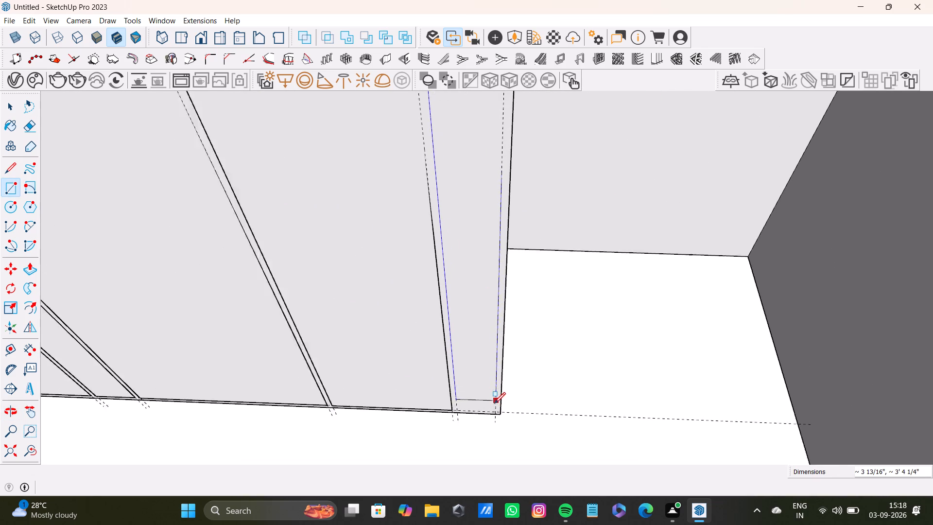
pyautogui.click(494, 412)
pyautogui.scroll(-10, 426, 351)
pyautogui.press('space')
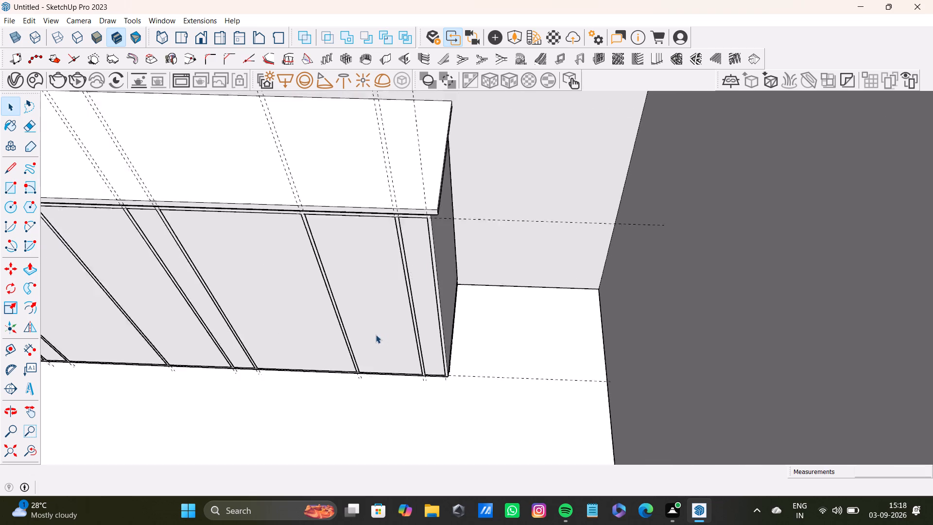
# Examine the door and drawer front layout on the counter leg below the window.
pyautogui.scroll(-6, 376, 334)
pyautogui.click(30, 446)
pyautogui.click(13, 447)
pyautogui.keyDown('shift'); pyautogui.moveTo(359, 352); pyautogui.dragTo(377, 349, button='middle'); pyautogui.keyUp('shift')
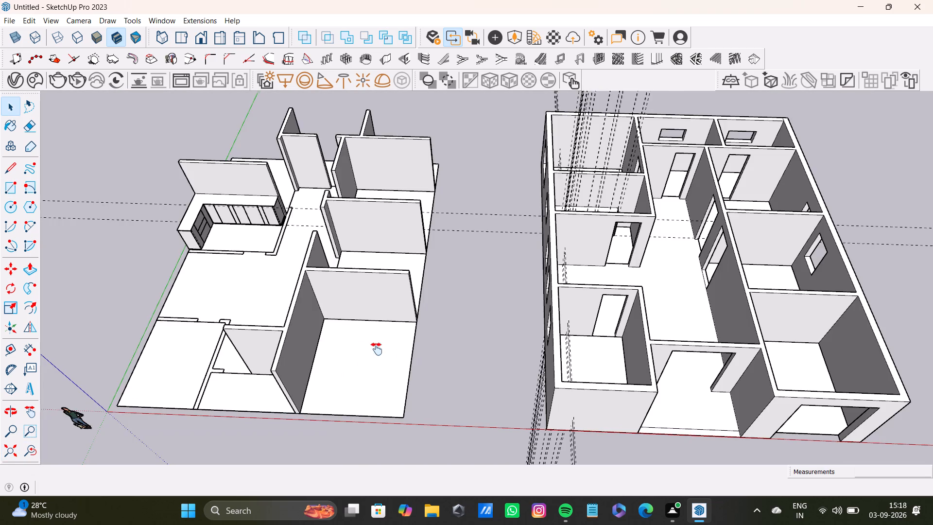
pyautogui.keyDown('shift'); pyautogui.moveTo(377, 349); pyautogui.dragTo(288, 494, button='middle'); pyautogui.keyUp('shift')
pyautogui.moveTo(612, 419); pyautogui.dragTo(452, 420, button='middle')
pyautogui.scroll(14, 502, 403)
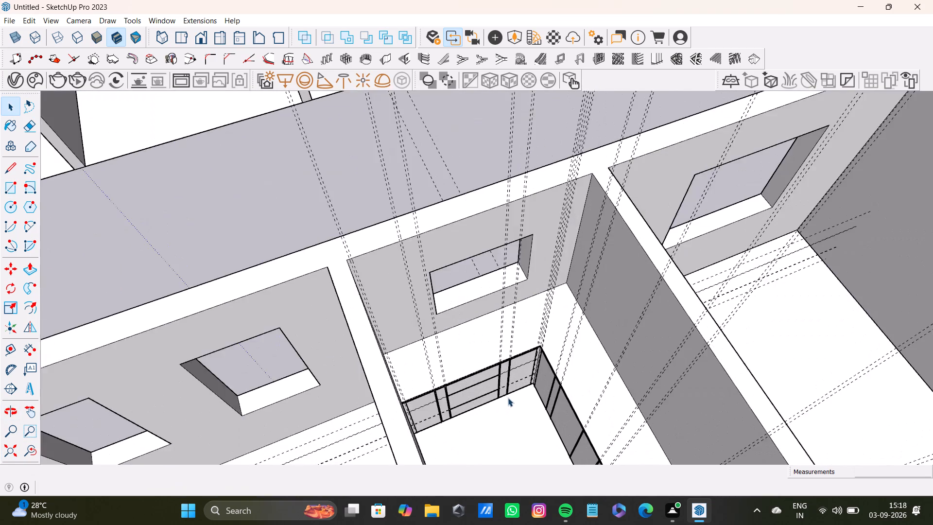
pyautogui.scroll(2, 508, 398)
pyautogui.moveTo(508, 391); pyautogui.dragTo(404, 323, button='middle')
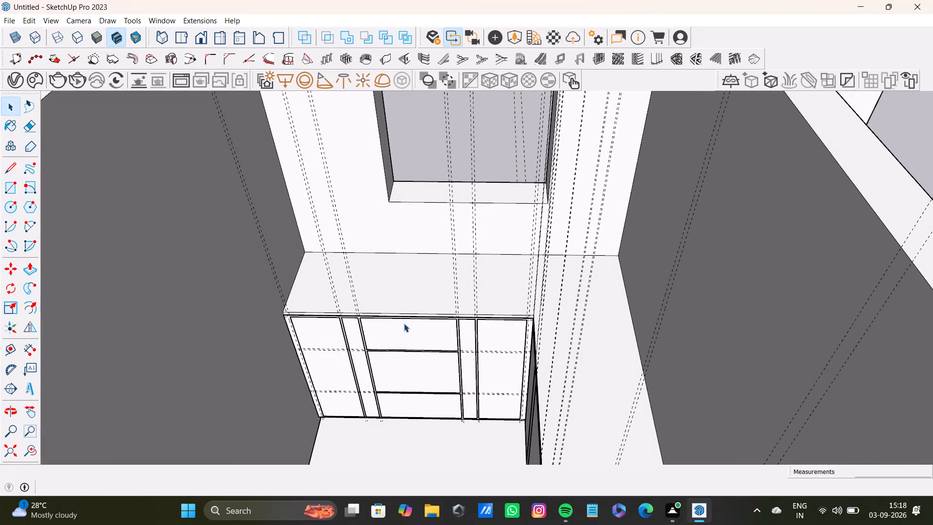
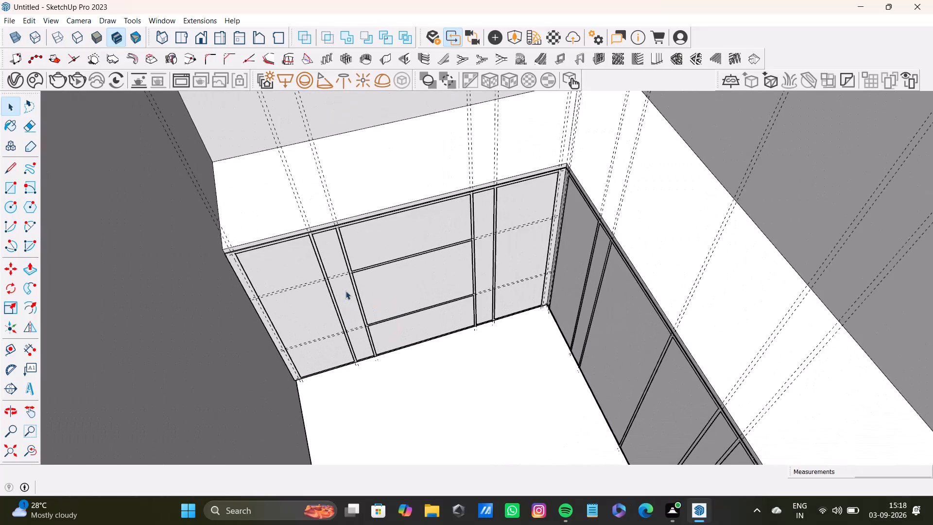
# Push/Pull the tall end panel and the narrow strip beside it on the short cabinet run outward by about 15/16".
pyautogui.moveTo(346, 291); pyautogui.dragTo(316, 291, button='middle')
pyautogui.click(304, 249)
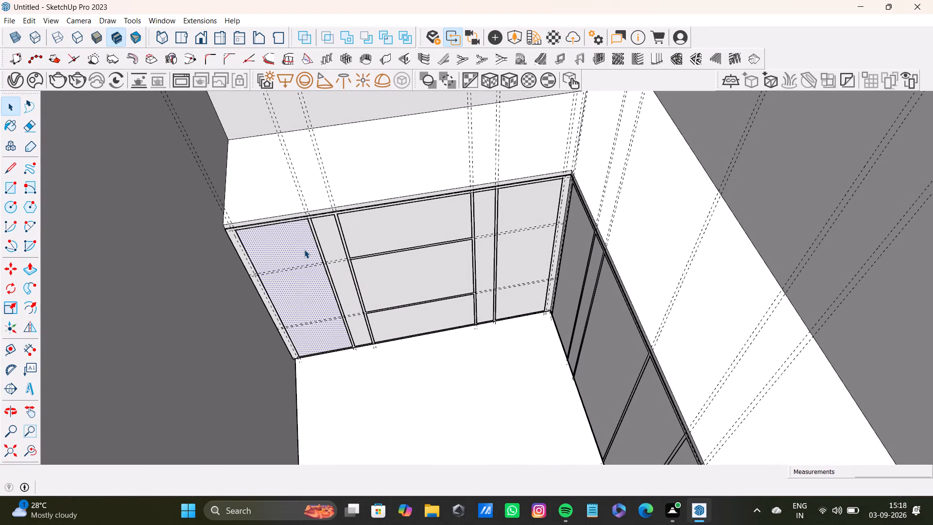
pyautogui.press('p')
pyautogui.click(304, 249)
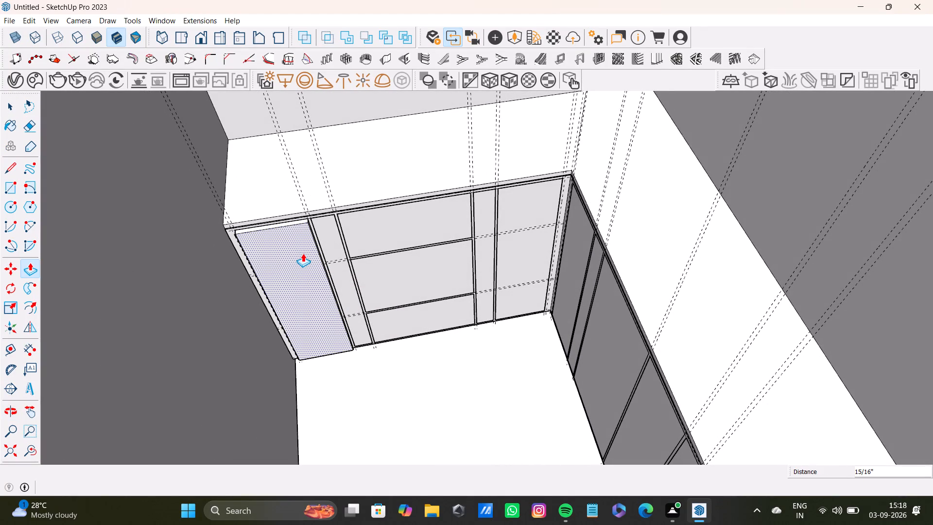
pyautogui.press('space')
pyautogui.click(332, 230)
pyautogui.click(332, 230)
pyautogui.click(333, 236)
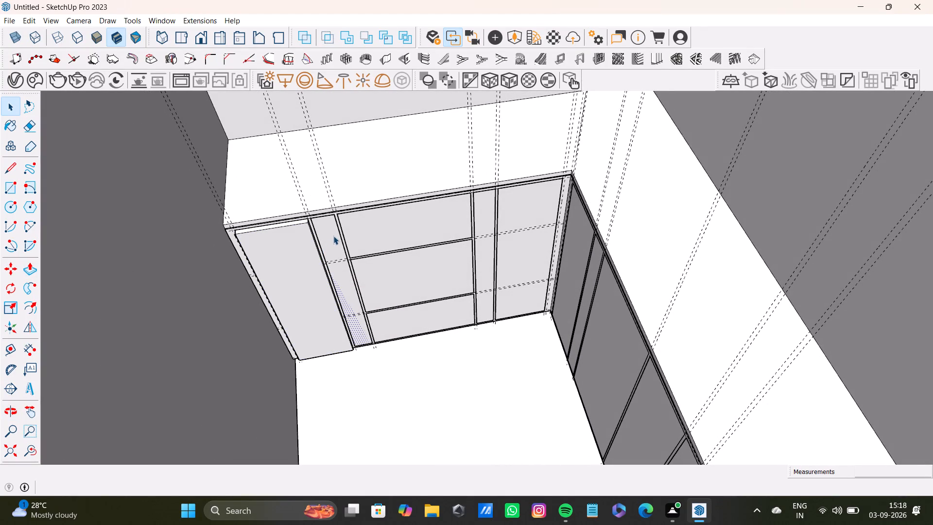
pyautogui.press('p')
pyautogui.moveTo(332, 236); pyautogui.dragTo(303, 237)
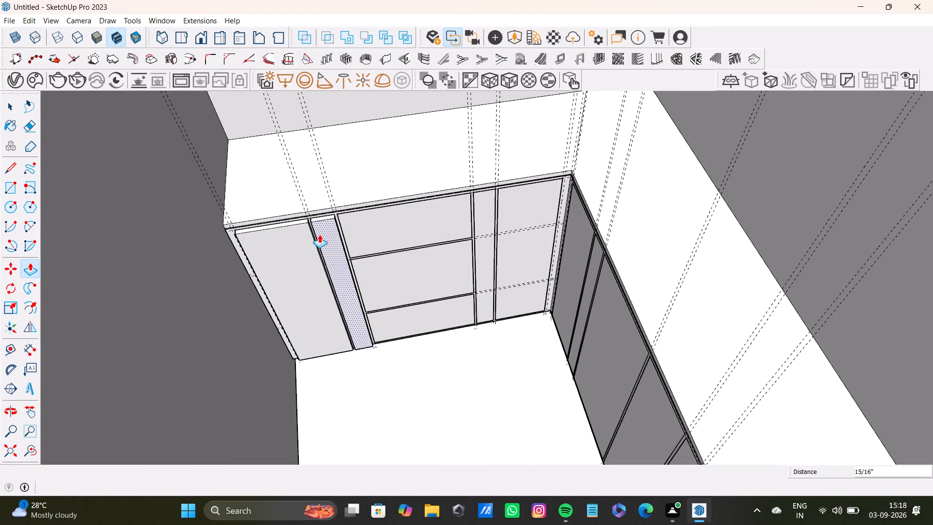
pyautogui.press('space')
# Push/Pull the three stacked drawer fronts in the middle of the short run outward about 15/16", flush with the narrow strip.
pyautogui.click(377, 230)
pyautogui.press('p')
pyautogui.moveTo(377, 230); pyautogui.dragTo(329, 227)
pyautogui.press('space')
pyautogui.click(393, 275)
pyautogui.press('p')
pyautogui.moveTo(393, 275); pyautogui.dragTo(347, 276)
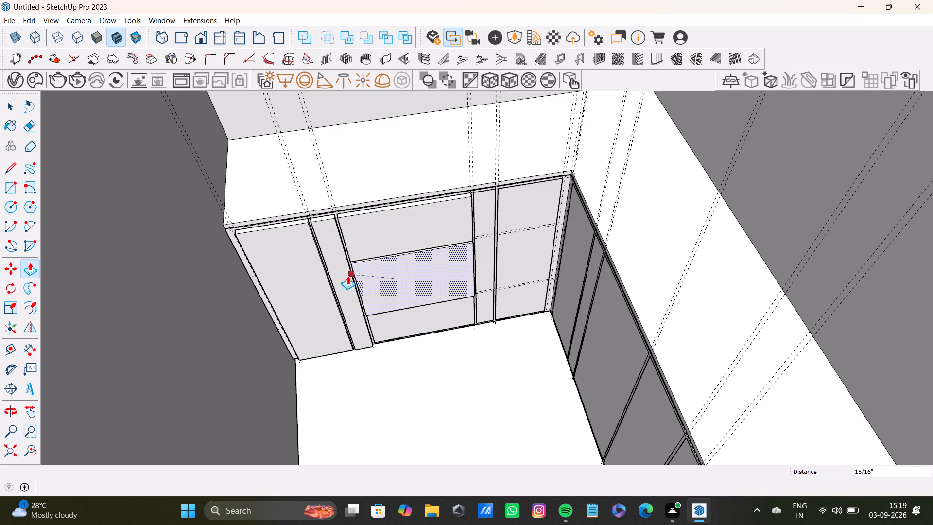
pyautogui.press('space')
pyautogui.click(417, 320)
pyautogui.press('p')
pyautogui.moveTo(417, 321); pyautogui.dragTo(347, 310)
pyautogui.press('space')
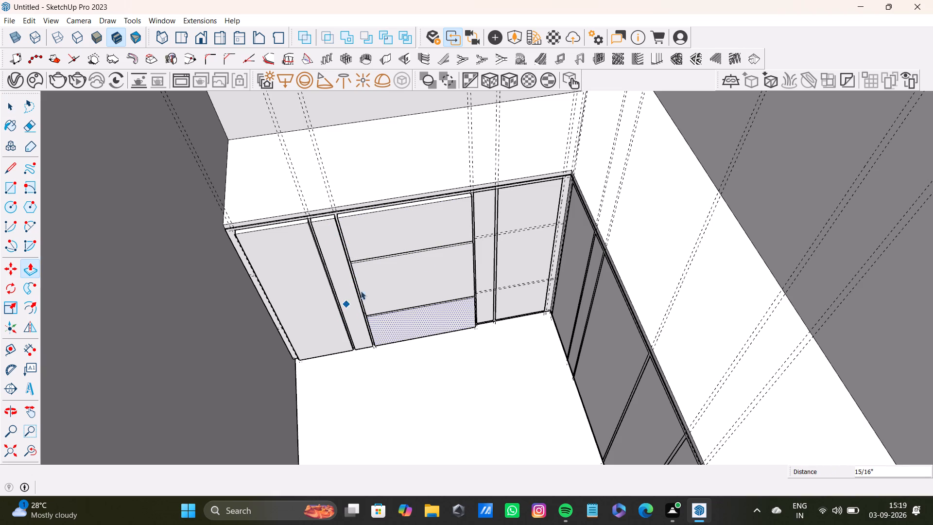
# Push/Pull the second narrow strip and the tall panel nearest the corner on the short run outward, flush with the drawer fronts.
pyautogui.click(480, 215)
pyautogui.press('p')
pyautogui.moveTo(481, 211); pyautogui.dragTo(477, 211)
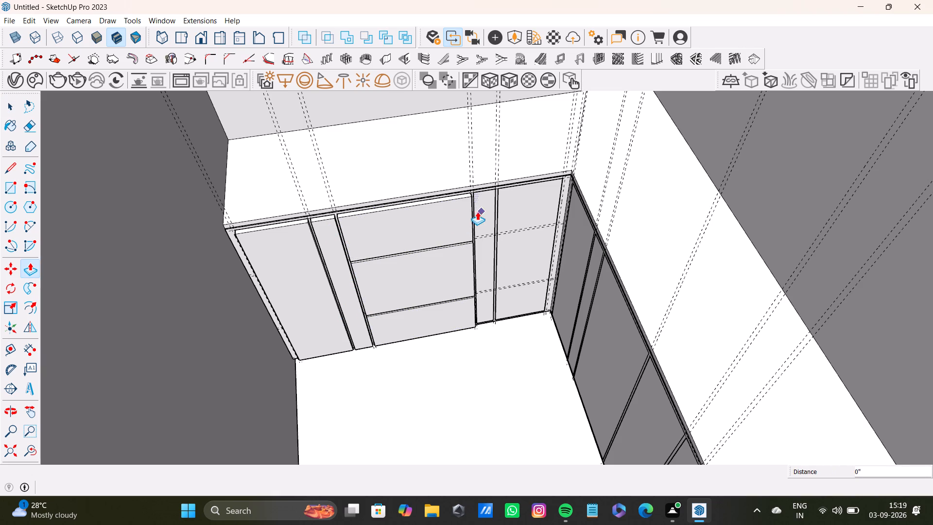
pyautogui.moveTo(477, 211); pyautogui.dragTo(438, 214)
pyautogui.press('space')
pyautogui.click(526, 200)
pyautogui.press('p')
pyautogui.moveTo(526, 200); pyautogui.dragTo(480, 204)
pyautogui.press('space')
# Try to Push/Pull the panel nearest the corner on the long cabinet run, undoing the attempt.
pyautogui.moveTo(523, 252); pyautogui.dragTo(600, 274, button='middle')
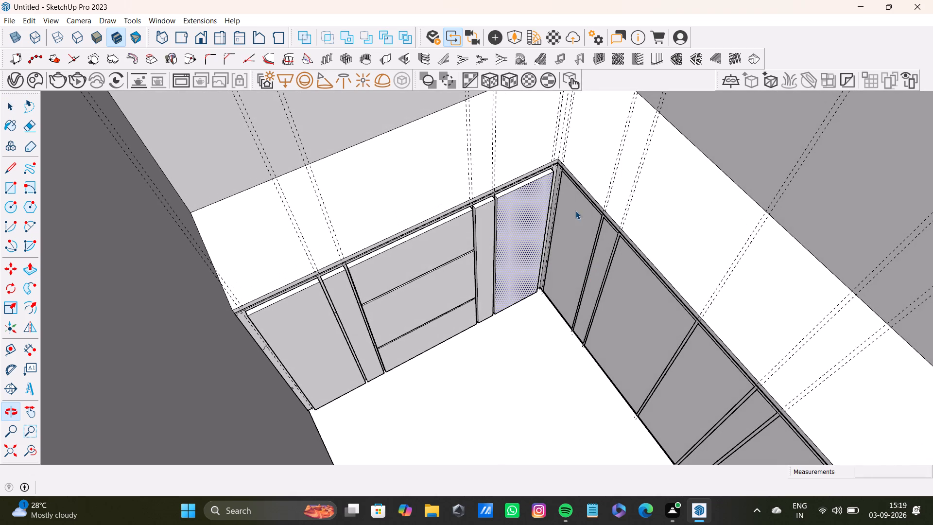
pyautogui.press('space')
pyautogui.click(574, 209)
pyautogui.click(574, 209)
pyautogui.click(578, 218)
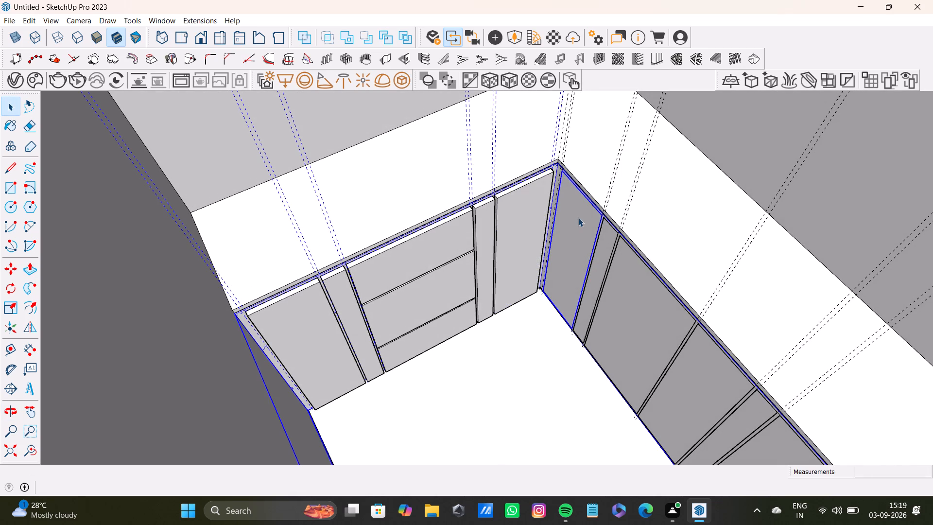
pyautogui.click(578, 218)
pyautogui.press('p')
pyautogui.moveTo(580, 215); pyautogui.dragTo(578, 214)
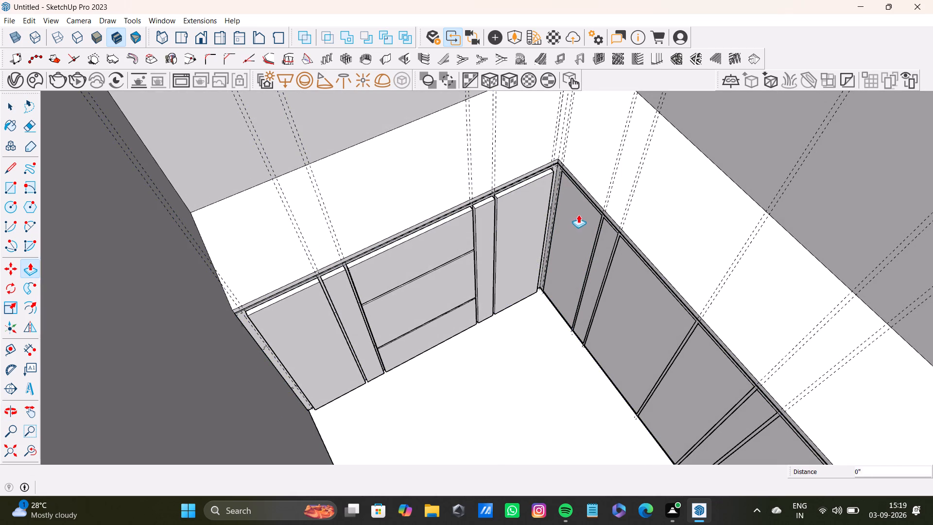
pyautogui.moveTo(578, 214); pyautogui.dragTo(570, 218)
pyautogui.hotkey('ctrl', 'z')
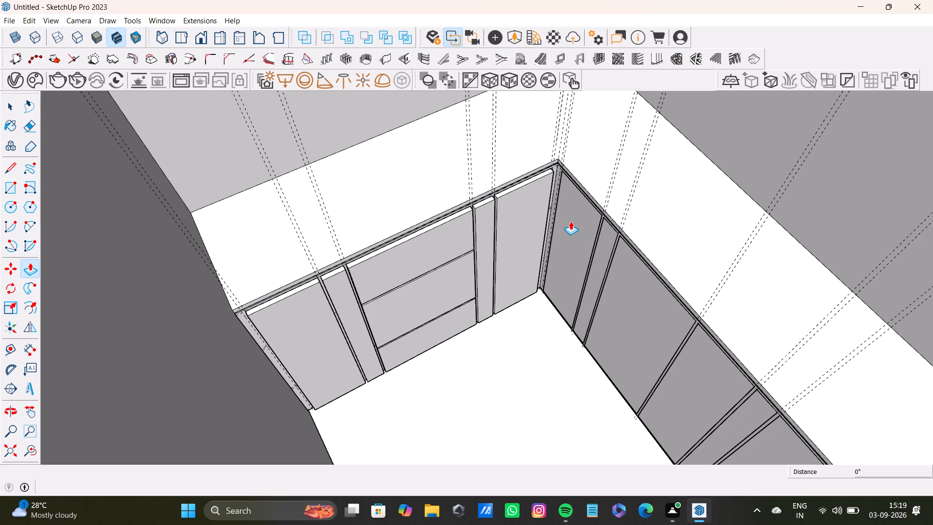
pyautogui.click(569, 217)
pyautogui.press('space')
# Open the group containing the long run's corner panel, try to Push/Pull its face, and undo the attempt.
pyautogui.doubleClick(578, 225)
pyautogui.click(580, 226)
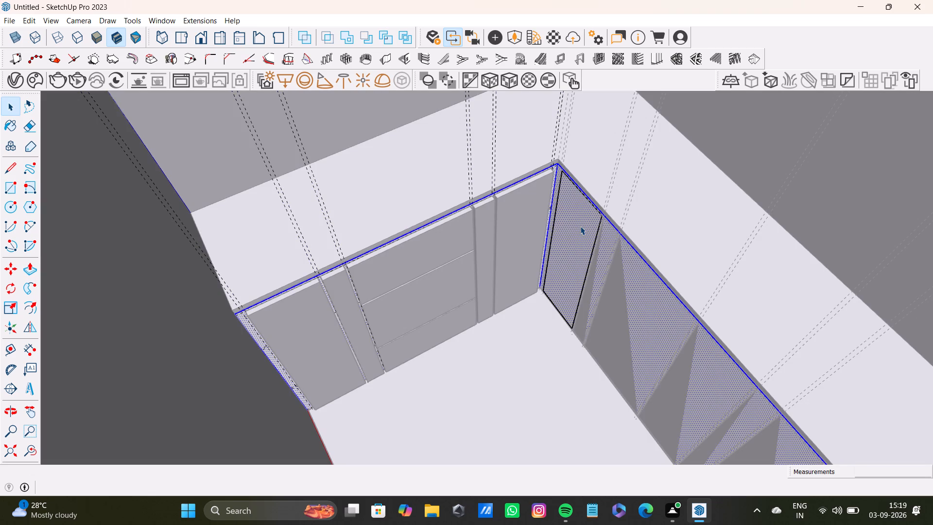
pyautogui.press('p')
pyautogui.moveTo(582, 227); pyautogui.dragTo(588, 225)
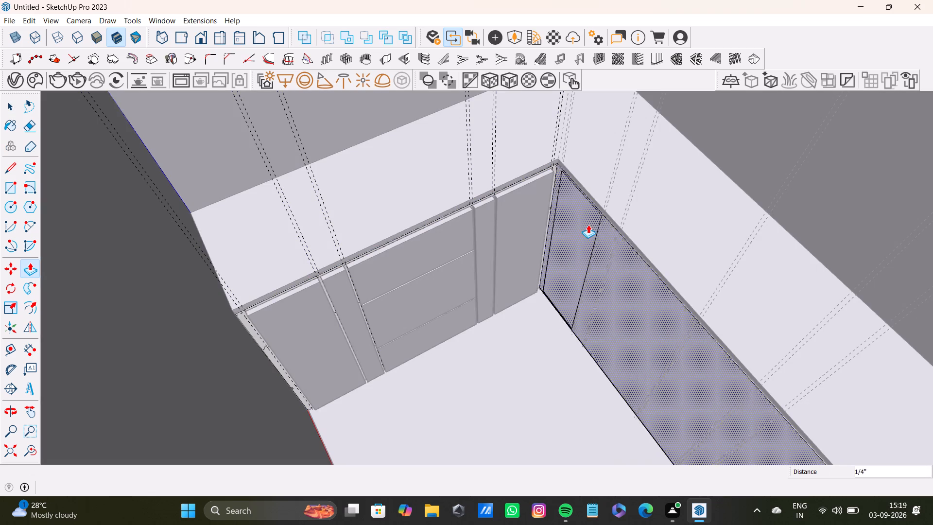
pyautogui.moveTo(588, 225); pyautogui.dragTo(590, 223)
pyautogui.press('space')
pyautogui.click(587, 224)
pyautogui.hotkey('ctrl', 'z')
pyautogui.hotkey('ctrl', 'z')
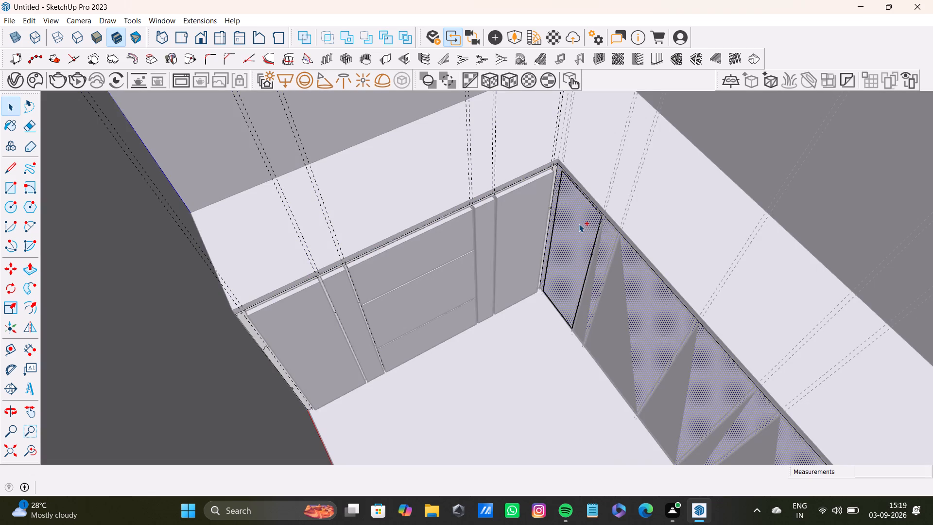
# Push/Pull the narrow strip beside the long run's corner panel outward by about 15/16".
pyautogui.click(608, 237)
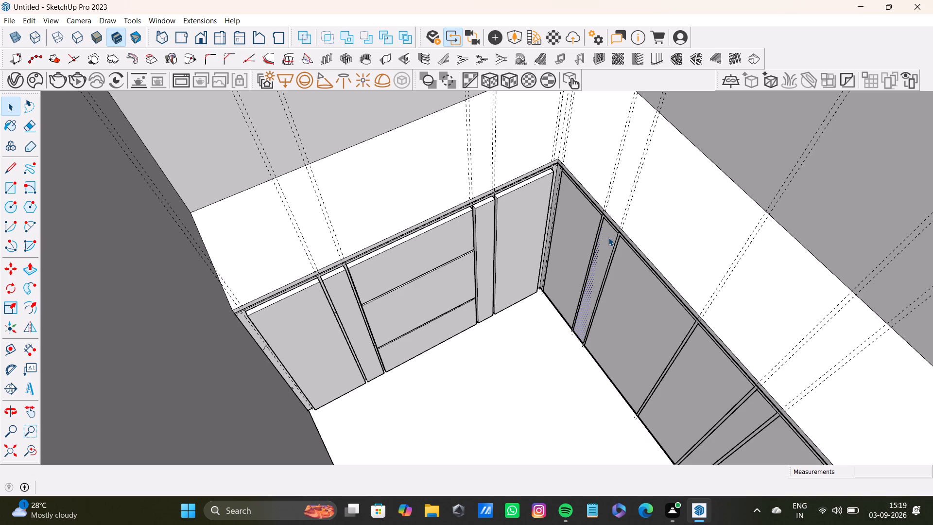
pyautogui.press('p')
pyautogui.moveTo(608, 237); pyautogui.dragTo(604, 238)
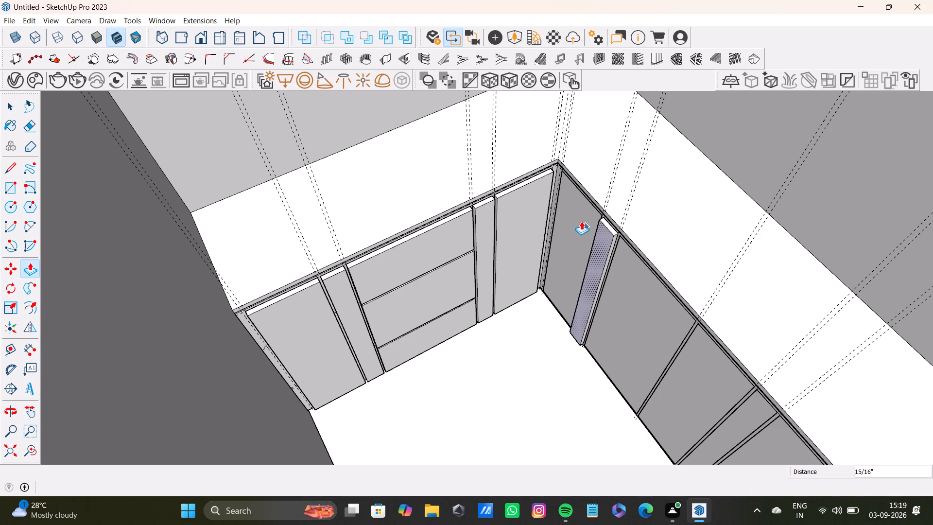
pyautogui.click(580, 216)
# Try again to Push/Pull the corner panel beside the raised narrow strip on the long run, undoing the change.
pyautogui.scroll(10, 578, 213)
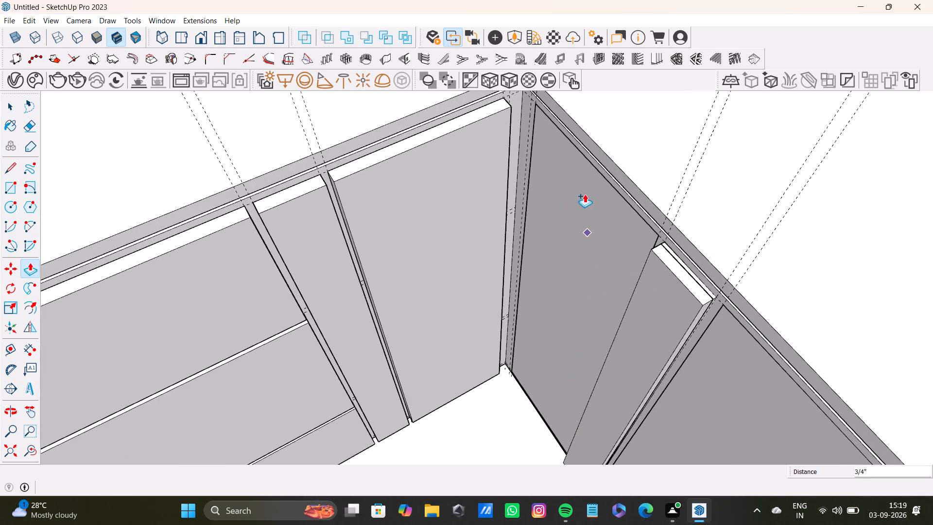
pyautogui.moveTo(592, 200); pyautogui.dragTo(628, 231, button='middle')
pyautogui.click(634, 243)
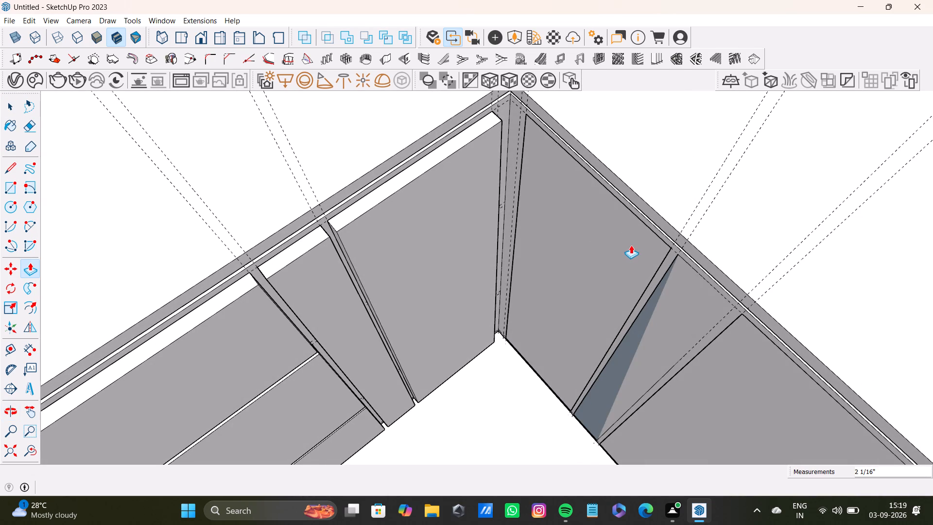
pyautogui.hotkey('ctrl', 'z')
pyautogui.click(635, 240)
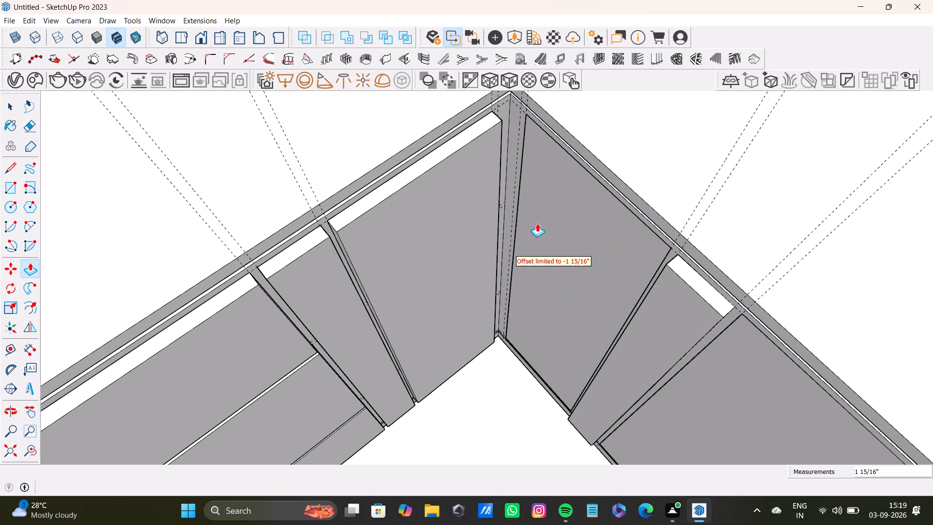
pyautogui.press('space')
# Examine the long run's corner panel and its edges where the two cabinet runs meet.
pyautogui.click(555, 221)
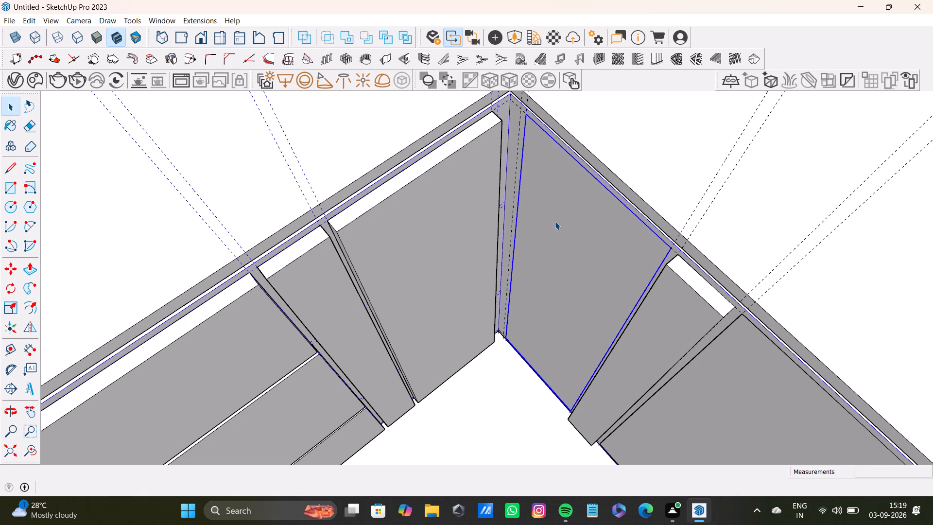
pyautogui.scroll(4, 544, 182)
pyautogui.moveTo(570, 198); pyautogui.dragTo(668, 262, button='middle')
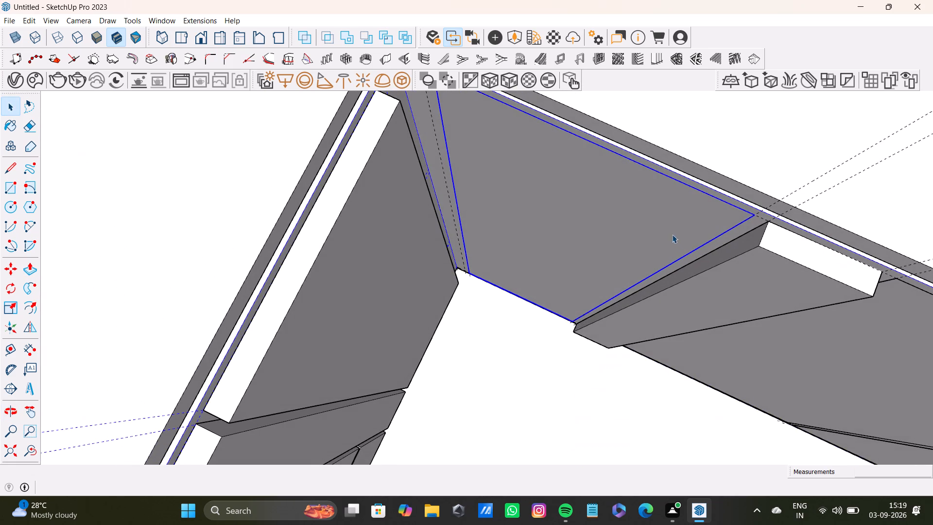
pyautogui.scroll(-7, 664, 235)
pyautogui.scroll(7, 579, 222)
pyautogui.keyDown('shift'); pyautogui.moveTo(572, 173); pyautogui.dragTo(520, 289, button='middle'); pyautogui.keyUp('shift')
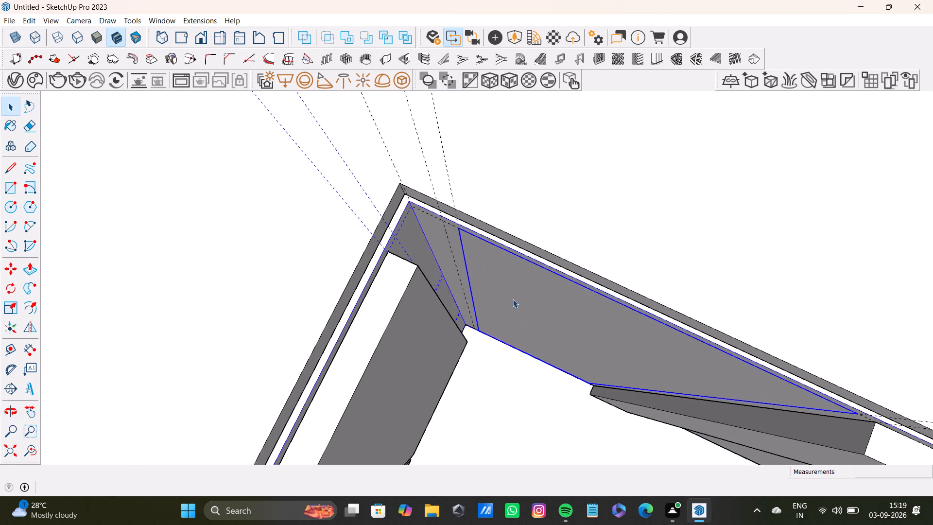
pyautogui.moveTo(512, 295); pyautogui.dragTo(508, 150, button='middle')
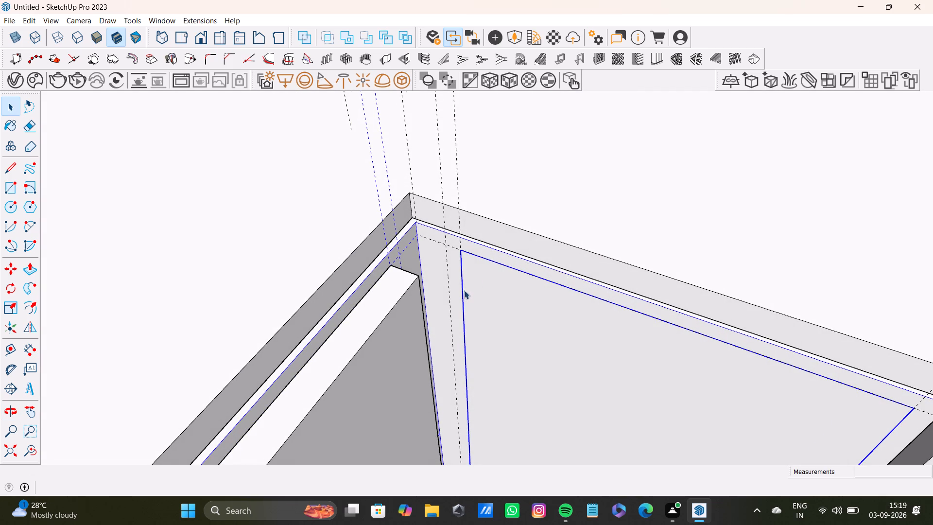
pyautogui.scroll(-13, 464, 290)
pyautogui.keyDown('shift'); pyautogui.moveTo(549, 308); pyautogui.dragTo(488, 159, button='middle'); pyautogui.keyUp('shift')
# Push/Pull the long run's wide third panel from the corner outward, flush with the narrow strip beside it.
pyautogui.click(637, 264)
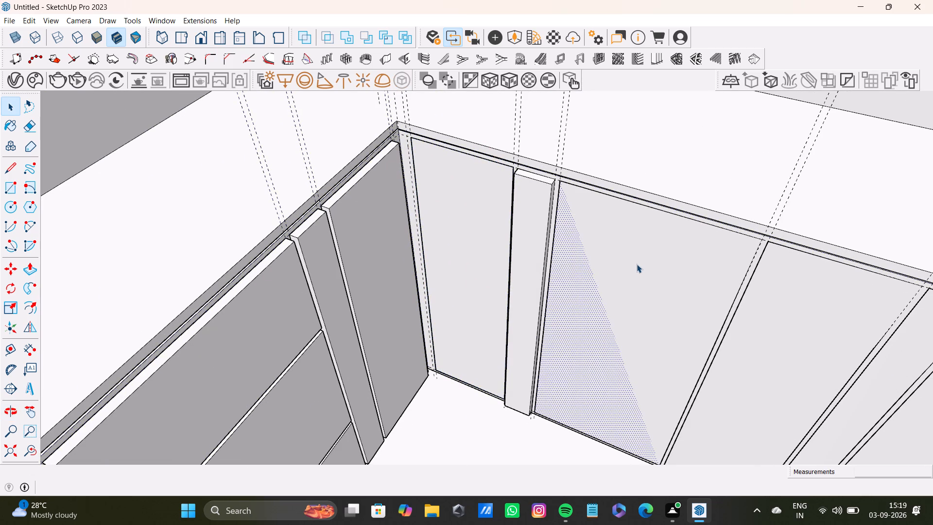
pyautogui.press('p')
pyautogui.moveTo(637, 264); pyautogui.dragTo(542, 198)
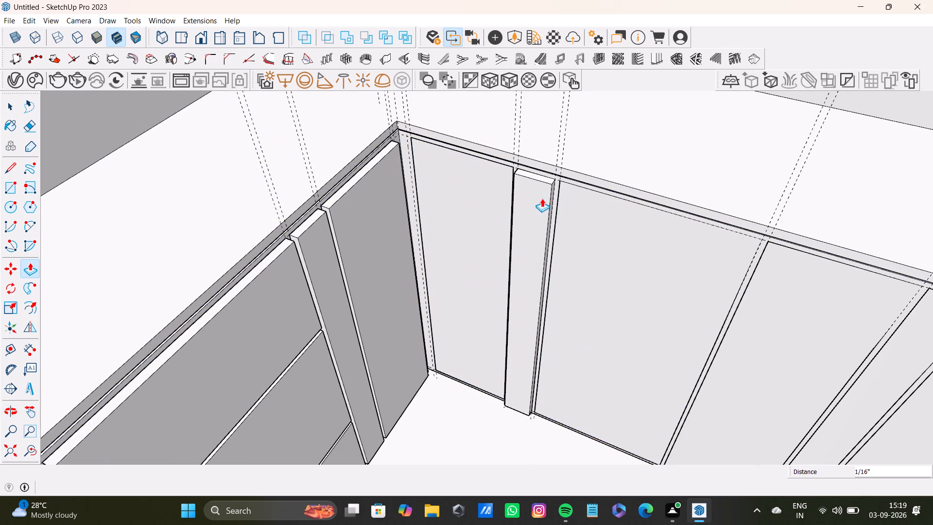
pyautogui.moveTo(542, 198); pyautogui.dragTo(530, 196)
pyautogui.press('space')
# Push/Pull the long run's fourth panel and the narrow strip after it outward, flush with the raised third panel.
pyautogui.scroll(-4, 531, 206)
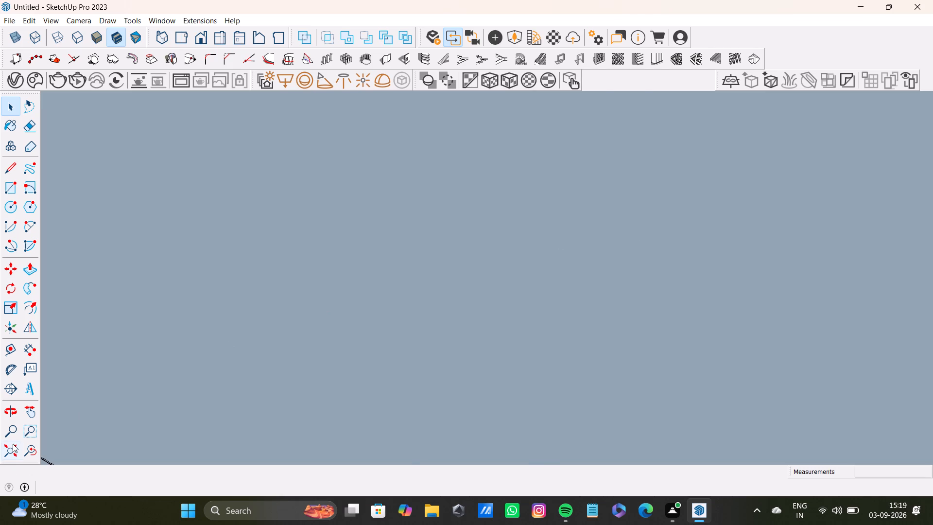
pyautogui.click(13, 444)
pyautogui.keyDown('shift'); pyautogui.moveTo(674, 267); pyautogui.dragTo(504, 317, button='middle'); pyautogui.keyUp('shift')
pyautogui.scroll(11, 418, 257)
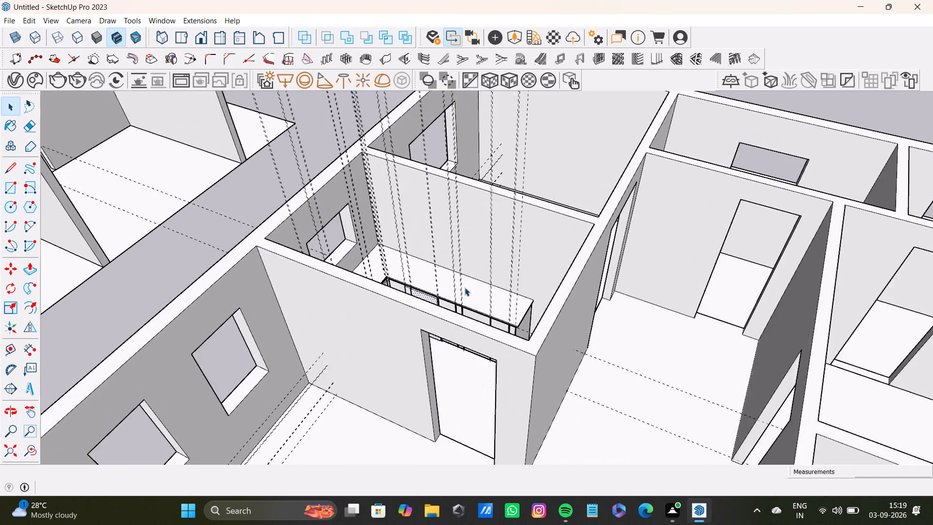
pyautogui.scroll(15, 465, 287)
pyautogui.click(414, 326)
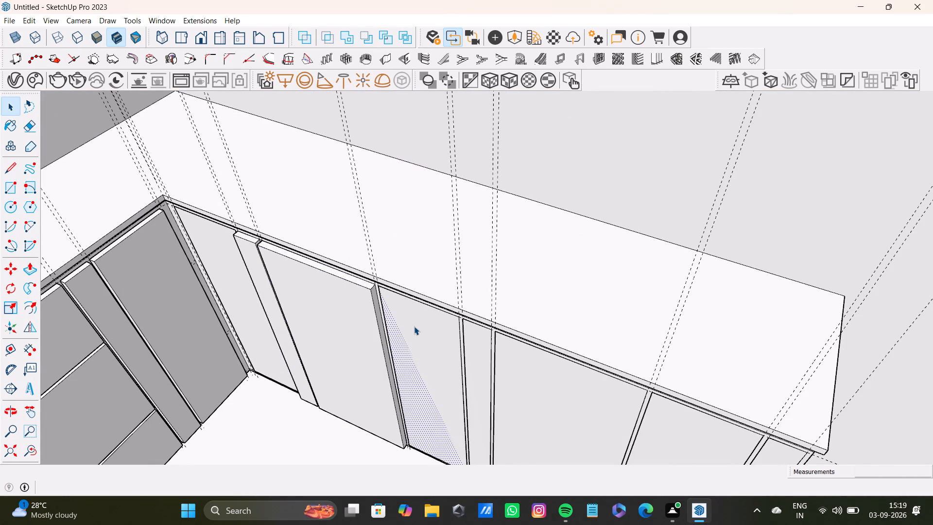
pyautogui.press('p')
pyautogui.moveTo(389, 318); pyautogui.dragTo(359, 298)
pyautogui.press('space')
pyautogui.click(479, 346)
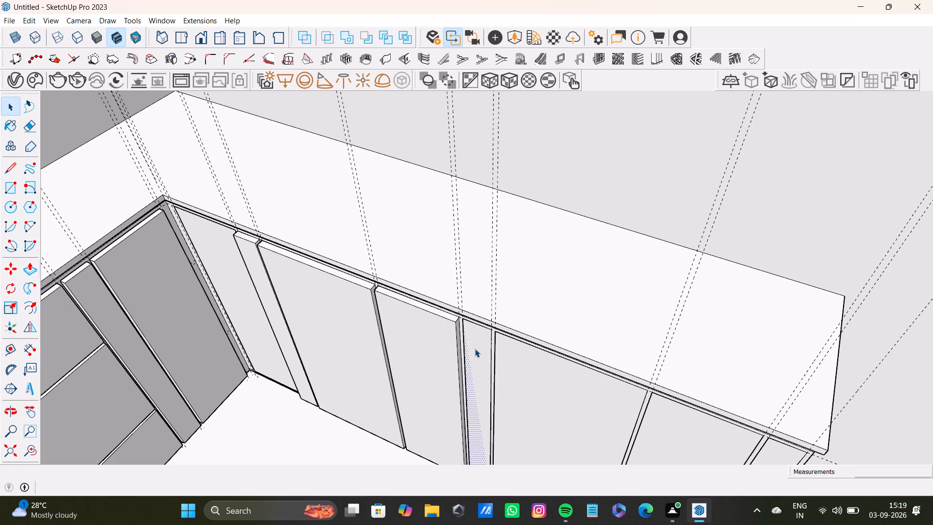
pyautogui.press('p')
pyautogui.moveTo(475, 349); pyautogui.dragTo(425, 319)
pyautogui.press('space')
# Push/Pull the wide panel beyond the long run's middle narrow strip outward, flush with that strip.
pyautogui.click(545, 372)
pyautogui.press('p')
pyautogui.moveTo(536, 375); pyautogui.dragTo(473, 346)
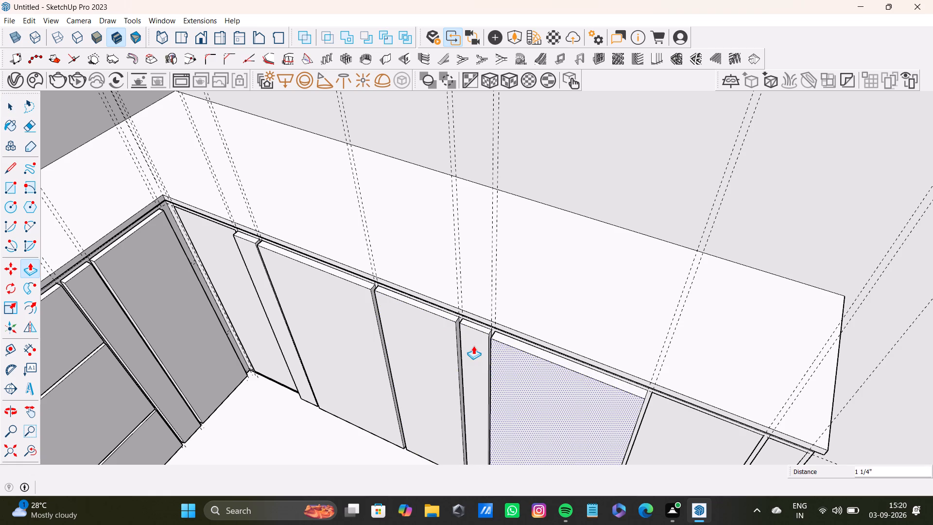
pyautogui.moveTo(473, 346); pyautogui.dragTo(471, 338)
pyautogui.press('space')
# Push/Pull the seventh panel from the corner on the long run outward, flush with the wide panel beside it.
pyautogui.scroll(-3, 473, 357)
pyautogui.keyDown('shift'); pyautogui.moveTo(484, 355); pyautogui.dragTo(452, 286, button='middle'); pyautogui.keyUp('shift')
pyautogui.scroll(3, 574, 355)
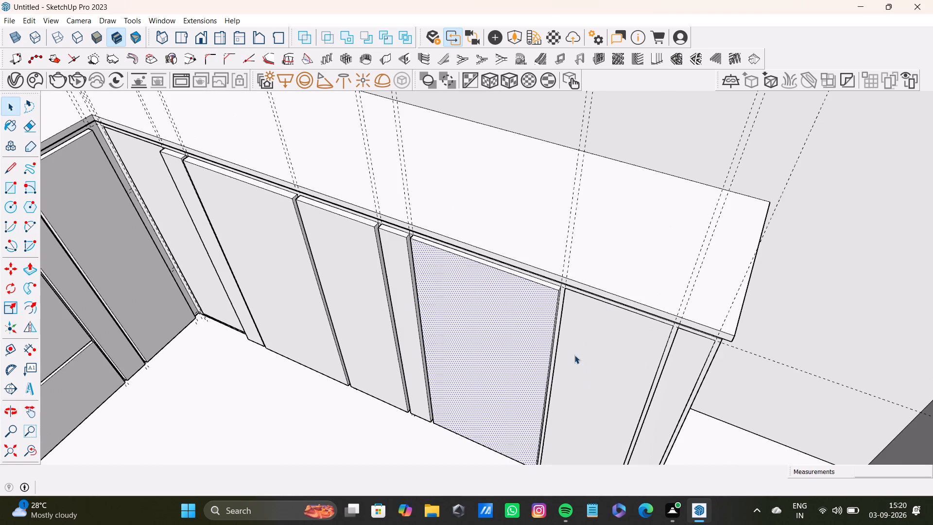
pyautogui.click(593, 354)
pyautogui.press('p')
pyautogui.moveTo(593, 354); pyautogui.dragTo(530, 319)
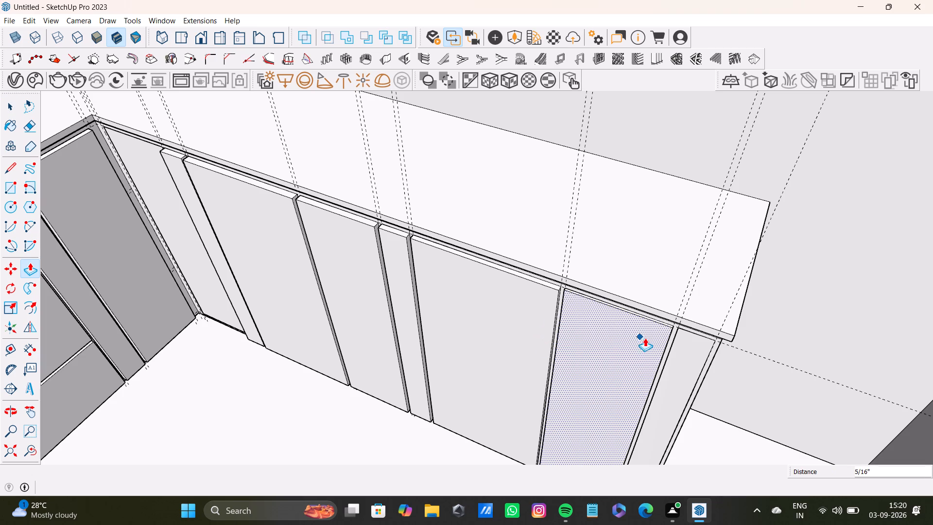
pyautogui.hotkey('ctrl', 'z')
pyautogui.moveTo(614, 340); pyautogui.dragTo(522, 283)
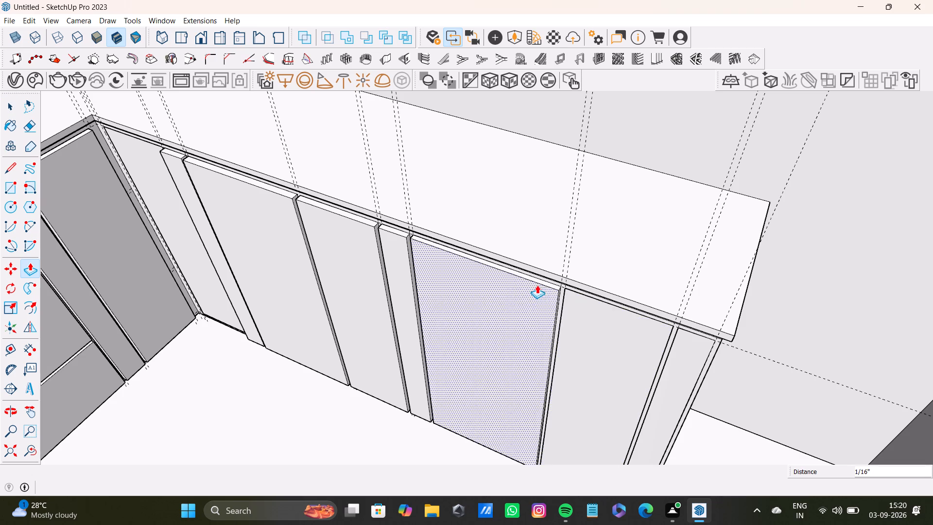
pyautogui.moveTo(599, 325); pyautogui.dragTo(529, 288)
pyautogui.press('space')
# Push/Pull the narrow strip at the far end of the long run outward by about 7/8", flush with the adjacent panel.
pyautogui.click(688, 356)
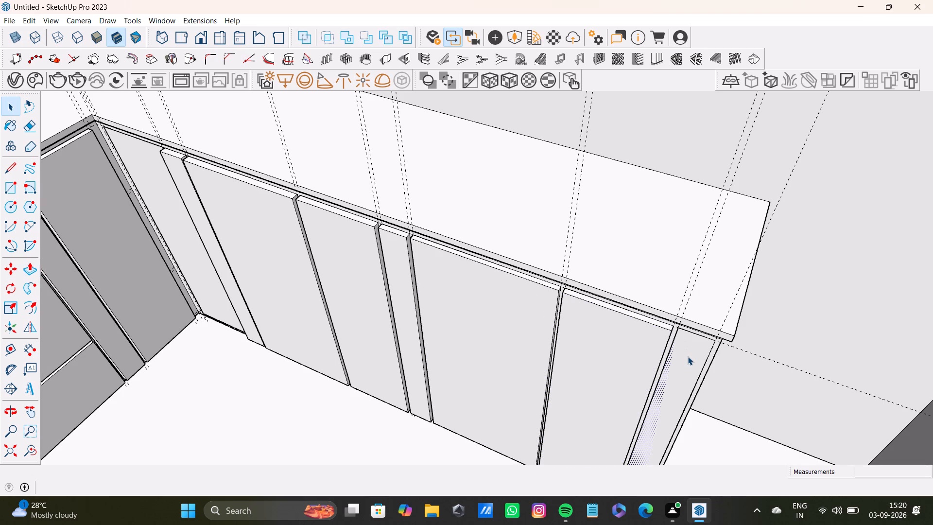
pyautogui.press('p')
pyautogui.moveTo(688, 356); pyautogui.dragTo(619, 338)
pyautogui.hotkey('ctrl', 'z')
pyautogui.moveTo(684, 355); pyautogui.dragTo(651, 336)
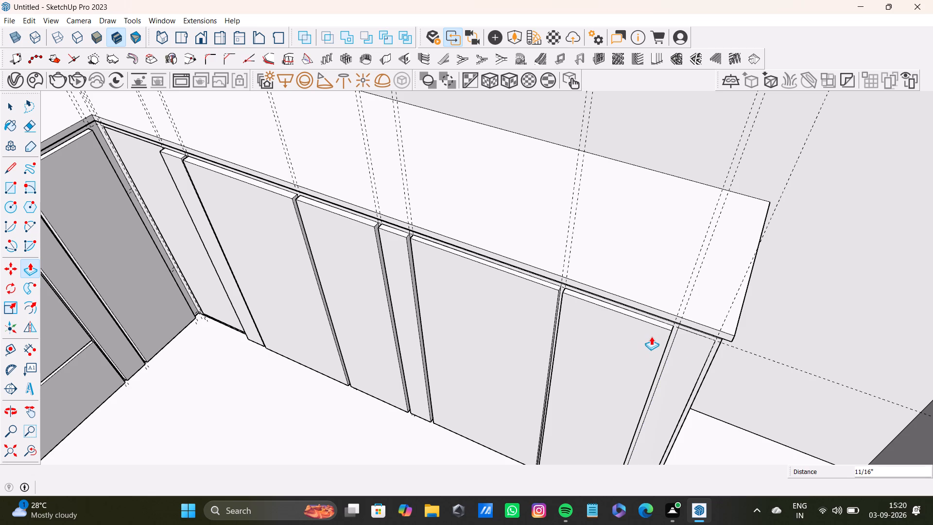
pyautogui.moveTo(651, 336); pyautogui.dragTo(641, 346)
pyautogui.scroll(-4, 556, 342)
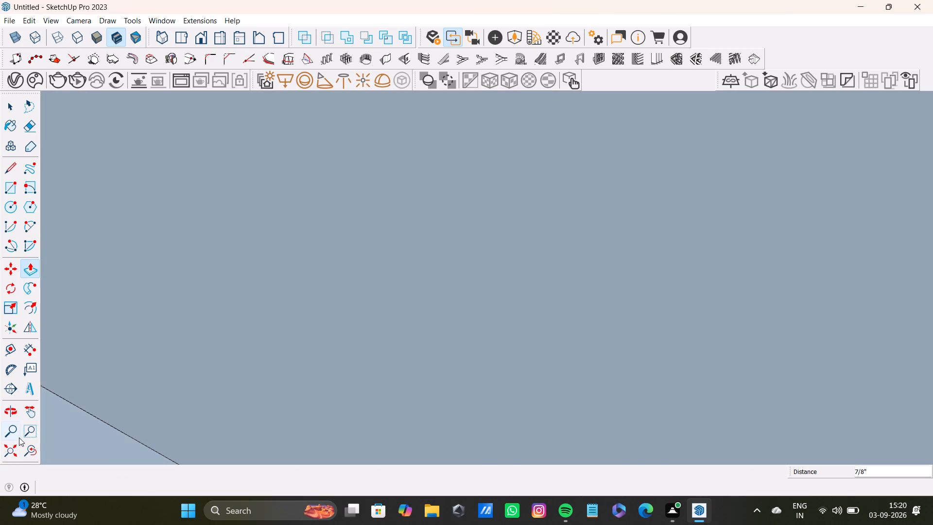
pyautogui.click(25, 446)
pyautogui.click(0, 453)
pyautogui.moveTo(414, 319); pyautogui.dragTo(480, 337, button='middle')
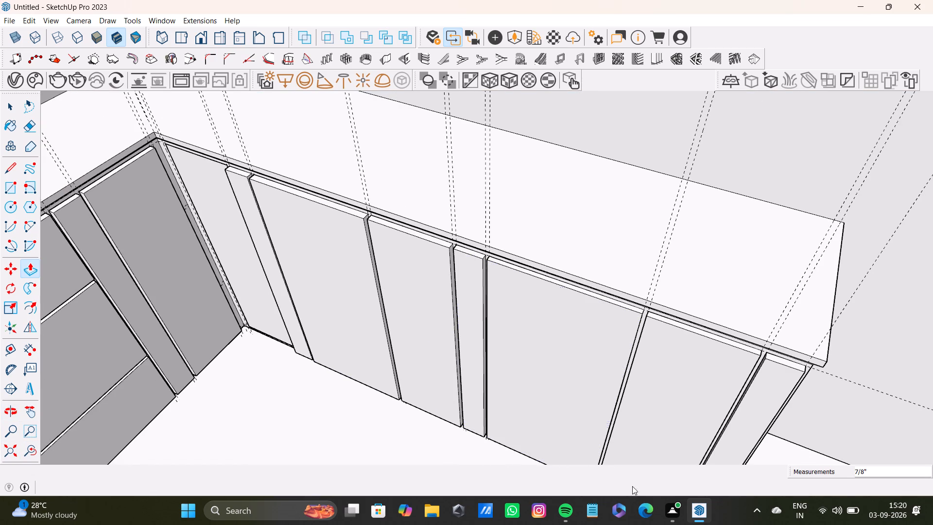
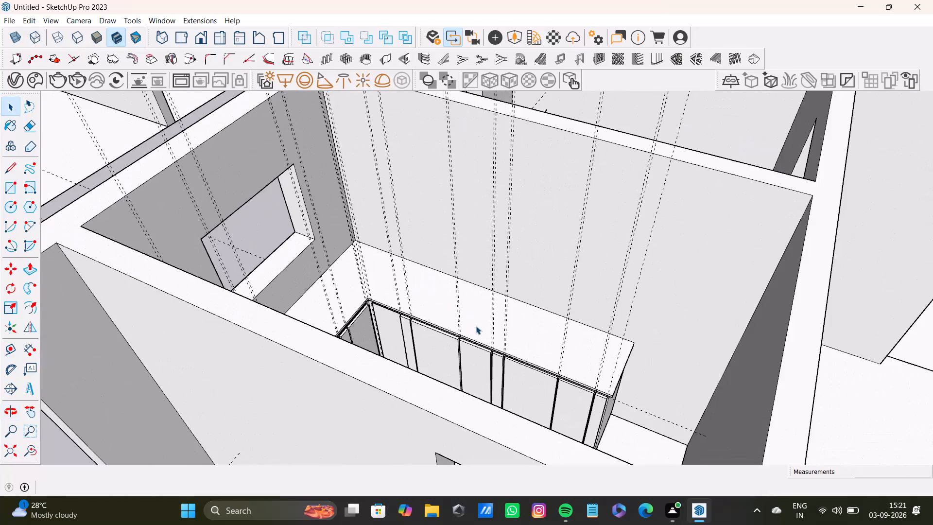
# Examine the pulled-out fronts of both cabinet runs, the room around them and the guide lines from several angles.
pyautogui.moveTo(479, 326); pyautogui.dragTo(331, 400, button='middle')
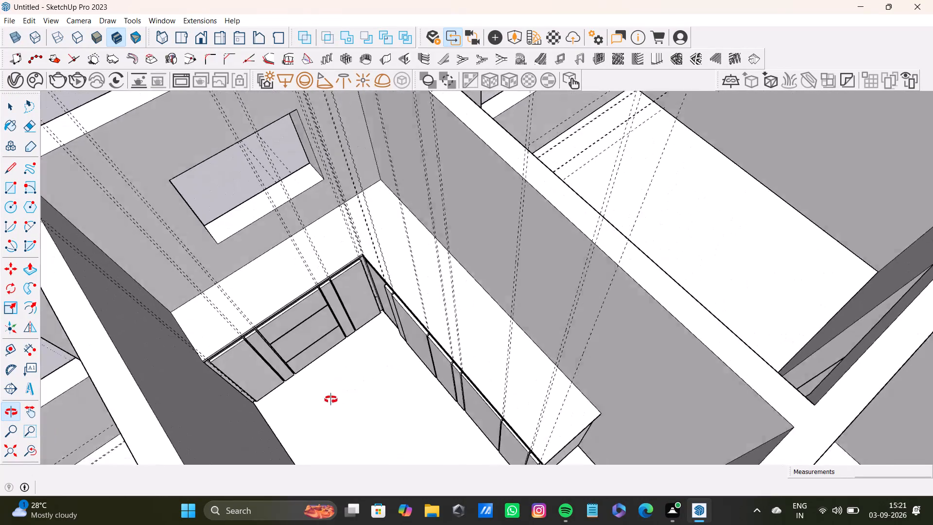
pyautogui.moveTo(331, 400); pyautogui.dragTo(178, 219, button='middle')
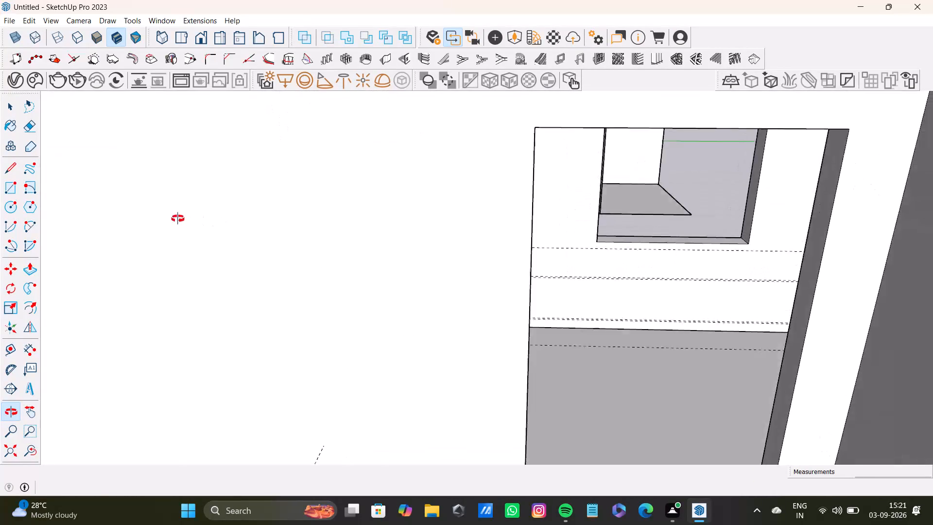
pyautogui.moveTo(178, 219); pyautogui.dragTo(519, 423, button='middle')
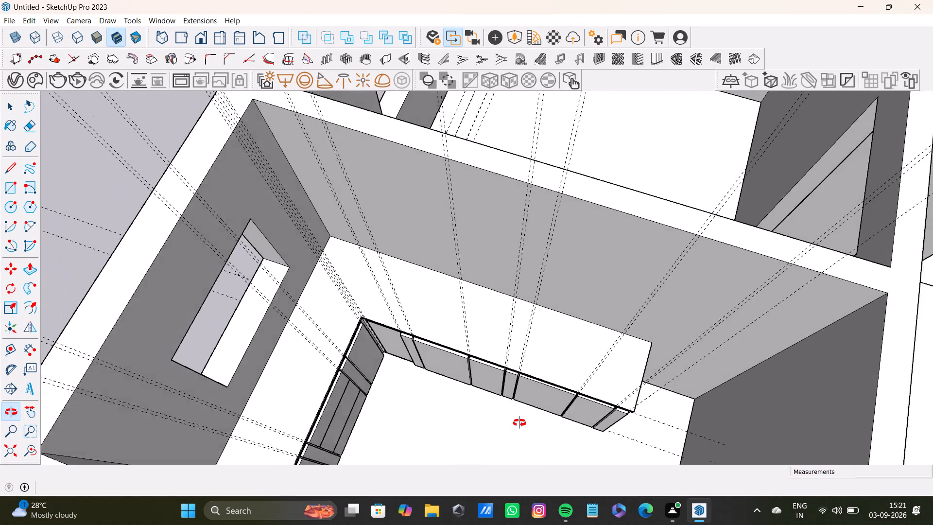
pyautogui.moveTo(519, 423); pyautogui.dragTo(526, 423, button='middle')
pyautogui.scroll(-4, 410, 352)
pyautogui.scroll(-4, 373, 338)
pyautogui.click(215, 234)
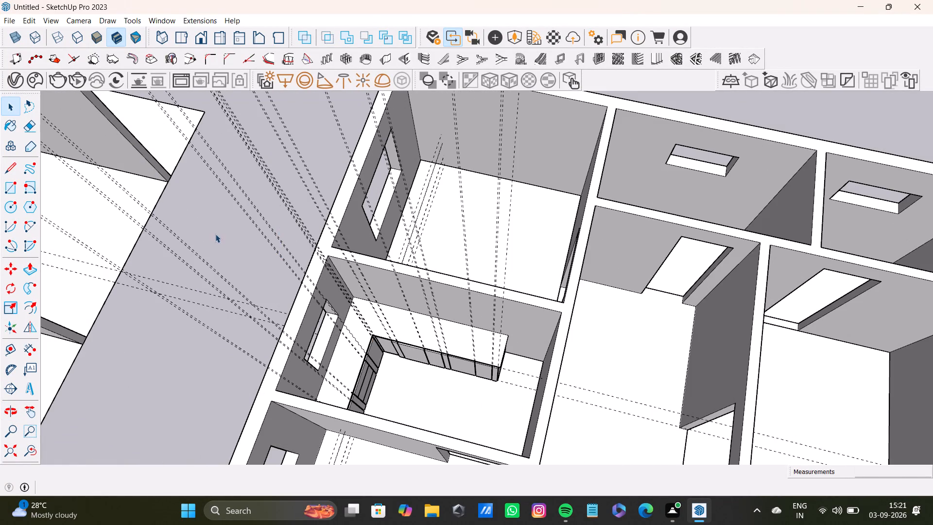
pyautogui.scroll(-8, 287, 264)
pyautogui.moveTo(418, 279); pyautogui.dragTo(561, 268, button='middle')
pyautogui.scroll(5, 543, 372)
pyautogui.moveTo(508, 356); pyautogui.dragTo(391, 373, button='middle')
pyautogui.scroll(7, 415, 316)
pyautogui.moveTo(451, 330); pyautogui.dragTo(675, 369, button='middle')
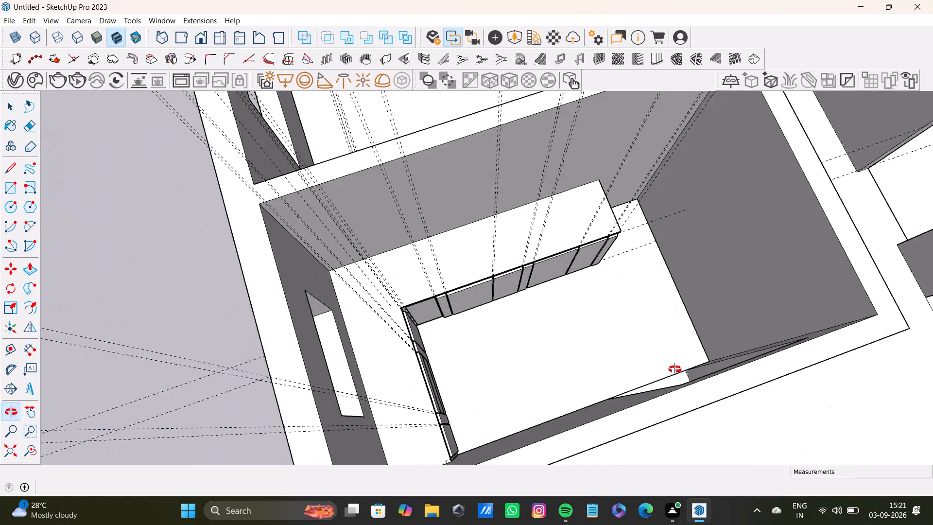
pyautogui.moveTo(675, 369); pyautogui.dragTo(275, 254, button='middle')
pyautogui.keyDown('shift'); pyautogui.scroll(2, 623, 233); pyautogui.keyUp('shift')
pyautogui.keyDown('shift'); pyautogui.moveTo(623, 233); pyautogui.dragTo(428, 281, button='middle'); pyautogui.keyUp('shift')
pyautogui.moveTo(446, 304); pyautogui.dragTo(699, 366, button='middle')
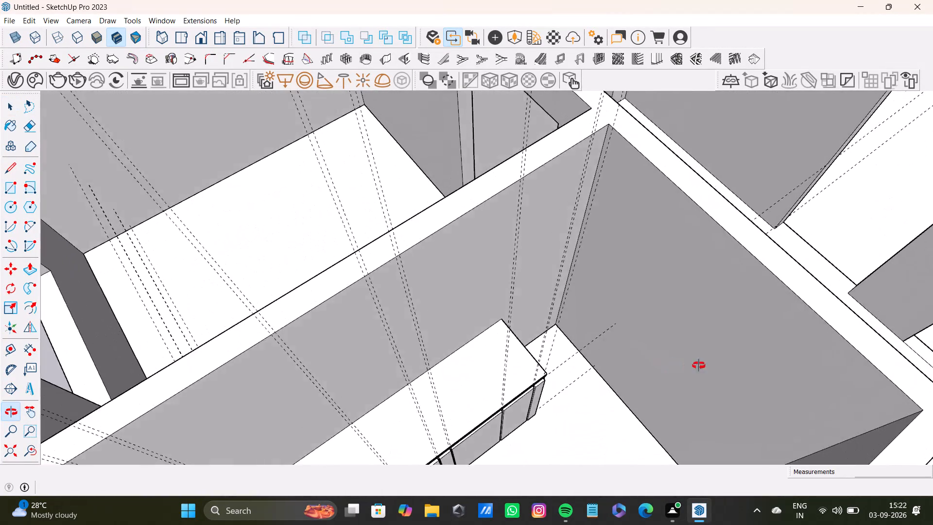
pyautogui.moveTo(699, 366); pyautogui.dragTo(748, 356, button='middle')
pyautogui.scroll(2, 662, 316)
pyautogui.keyDown('shift'); pyautogui.moveTo(654, 293); pyautogui.dragTo(511, 286, button='middle'); pyautogui.keyUp('shift')
pyautogui.moveTo(503, 309); pyautogui.dragTo(595, 267, button='middle')
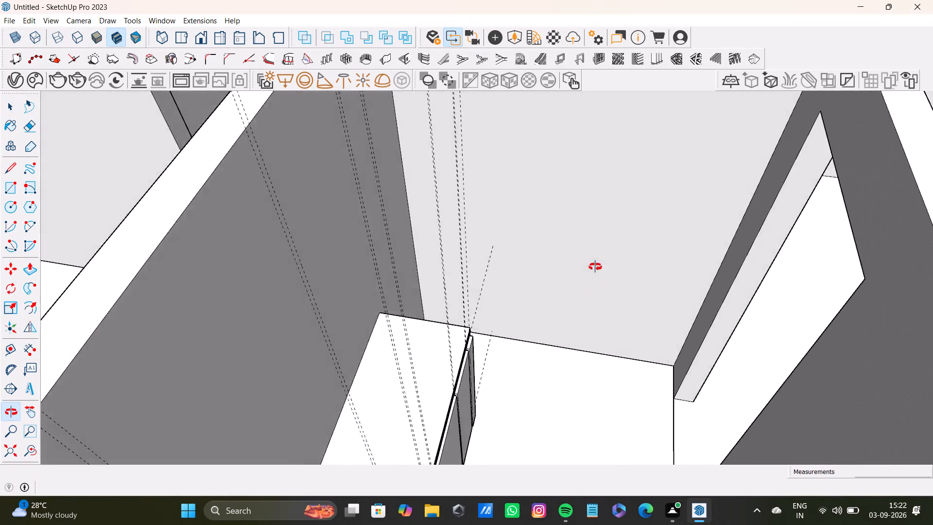
pyautogui.moveTo(595, 267); pyautogui.dragTo(600, 312, button='middle')
pyautogui.scroll(-3, 458, 199)
pyautogui.keyDown('shift'); pyautogui.moveTo(477, 193); pyautogui.dragTo(453, 275, button='middle'); pyautogui.keyUp('shift')
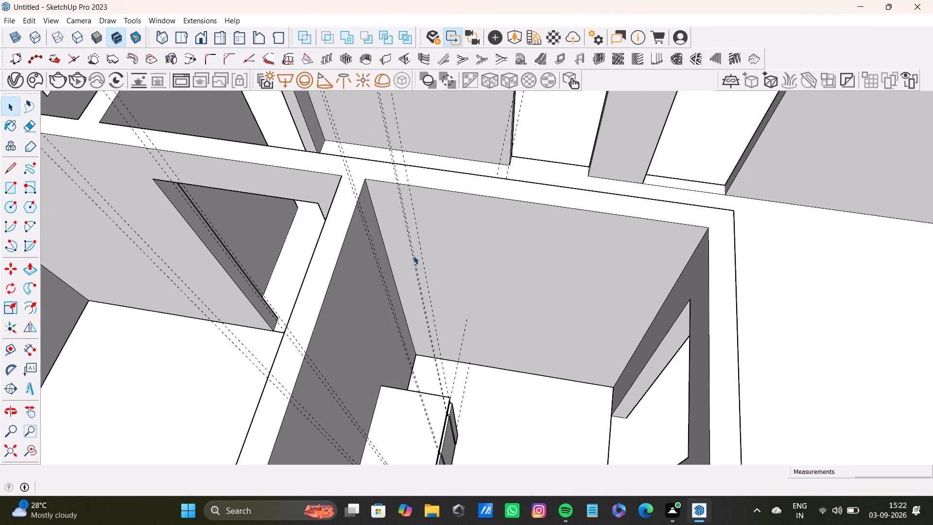
# Delete all the construction guides from the model.
pyautogui.click(28, 22)
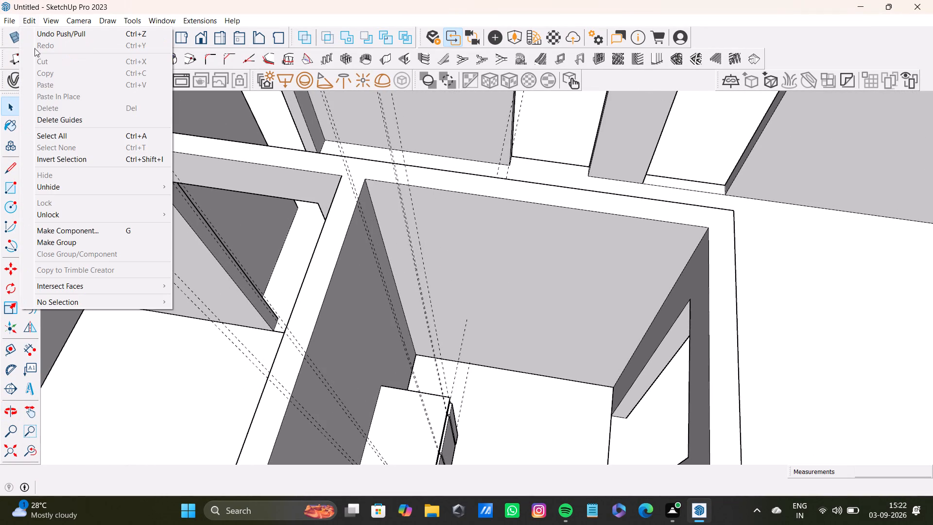
pyautogui.click(59, 123)
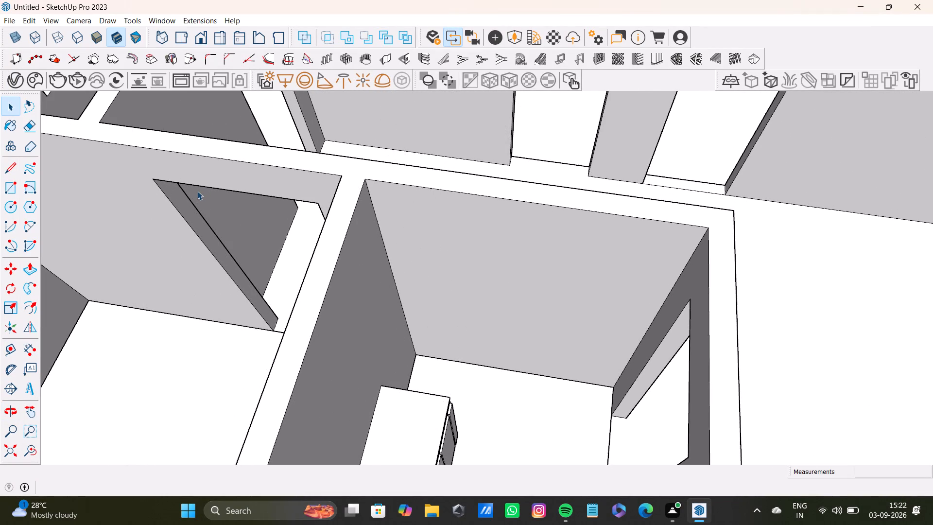
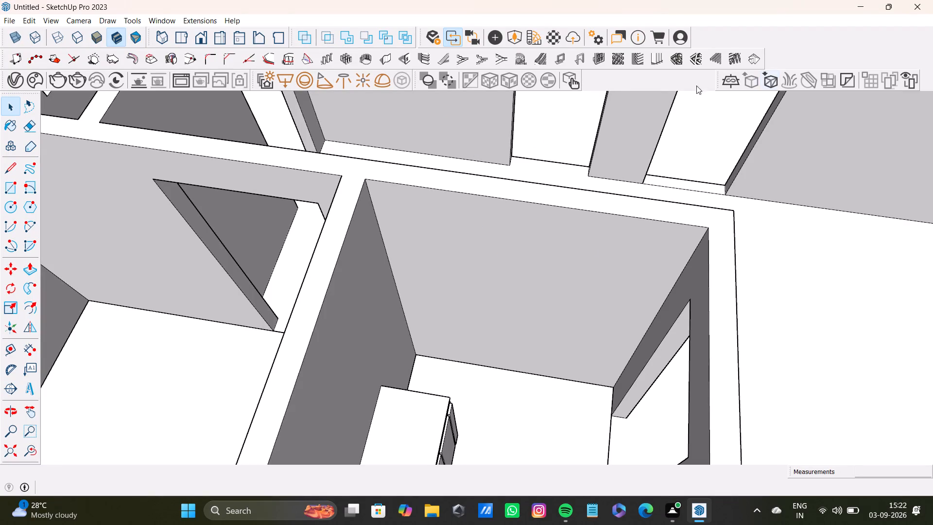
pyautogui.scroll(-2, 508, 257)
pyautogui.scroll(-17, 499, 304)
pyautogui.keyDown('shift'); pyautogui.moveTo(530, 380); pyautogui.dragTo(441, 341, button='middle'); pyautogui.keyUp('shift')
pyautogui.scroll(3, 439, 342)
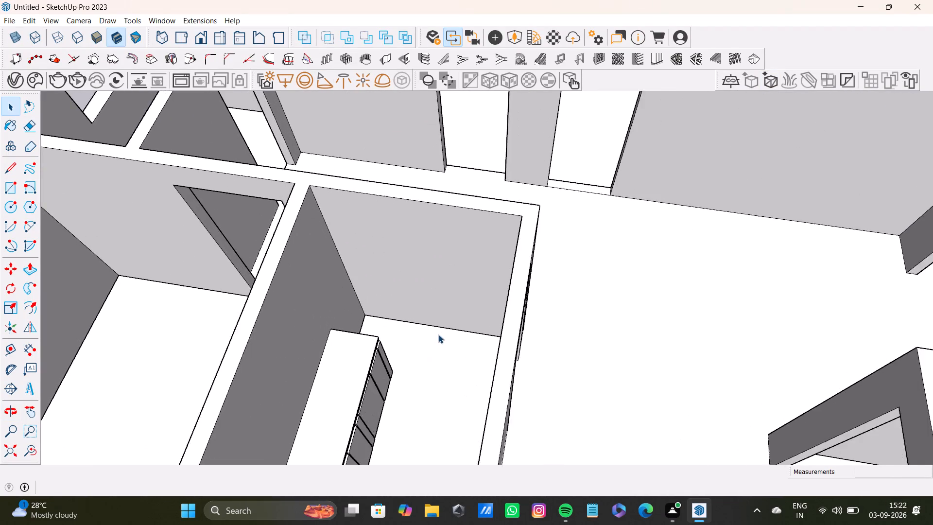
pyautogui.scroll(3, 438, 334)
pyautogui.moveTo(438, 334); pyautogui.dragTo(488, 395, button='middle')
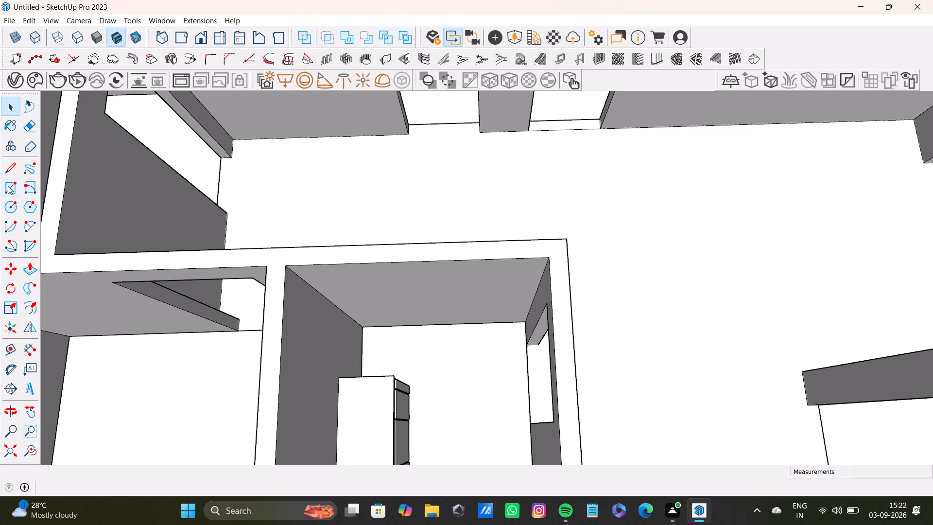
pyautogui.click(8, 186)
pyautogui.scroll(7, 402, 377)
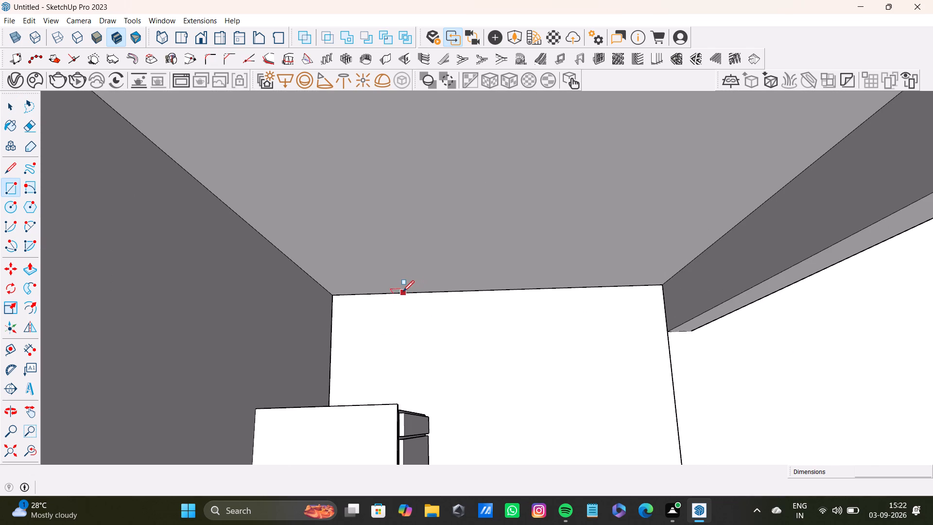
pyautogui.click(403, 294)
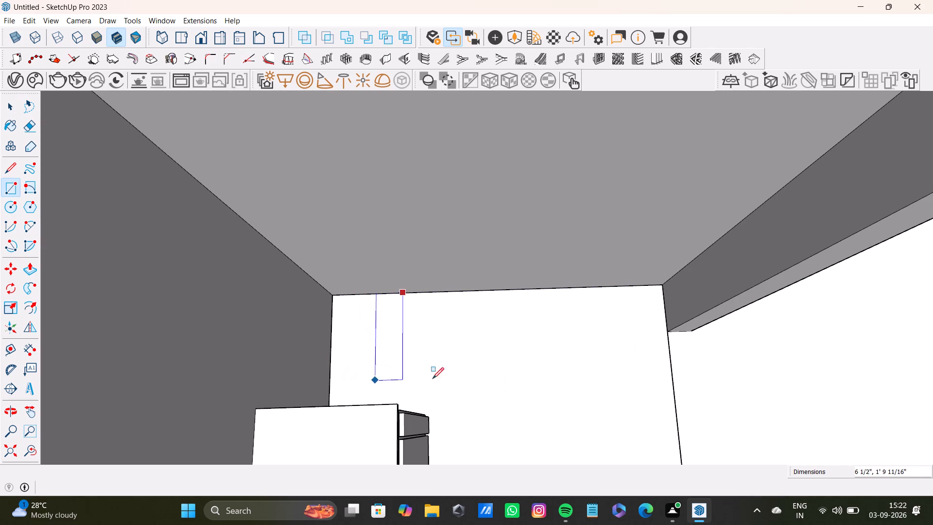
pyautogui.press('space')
# Place a horizontal guide 1'2" below the top edge of the back wall in the room with the cabinets.
pyautogui.scroll(-9, 467, 377)
pyautogui.moveTo(479, 392); pyautogui.dragTo(430, 291, button='middle')
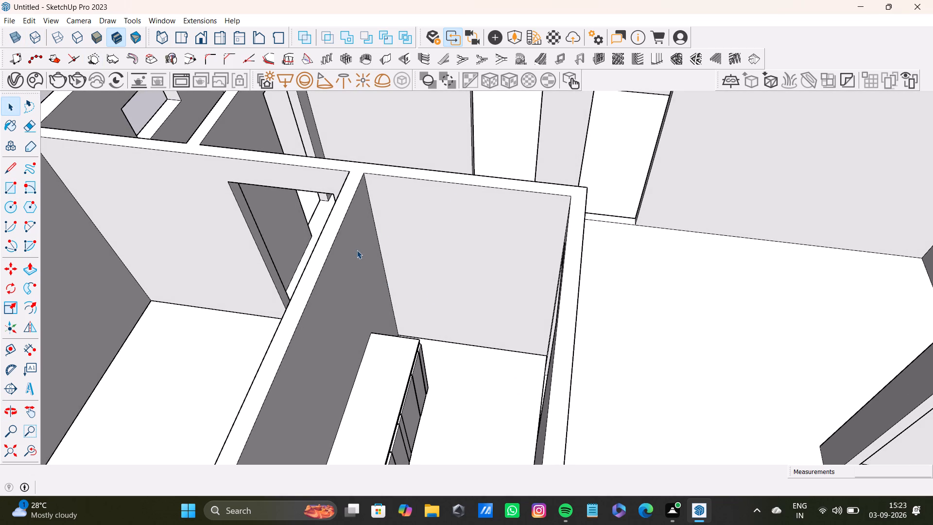
pyautogui.click(13, 348)
pyautogui.scroll(4, 441, 170)
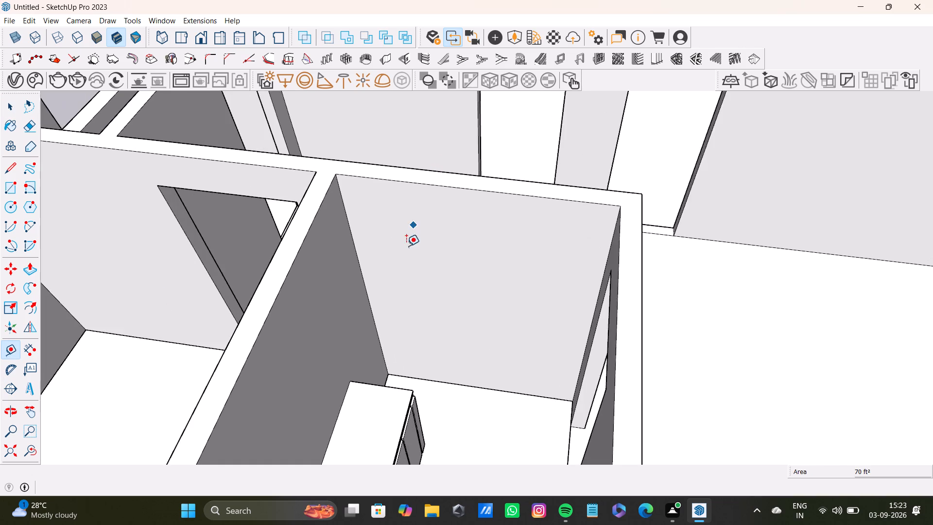
pyautogui.scroll(2, 406, 246)
pyautogui.moveTo(437, 266); pyautogui.dragTo(443, 320, button='middle')
pyautogui.moveTo(442, 294); pyautogui.dragTo(447, 280, button='middle')
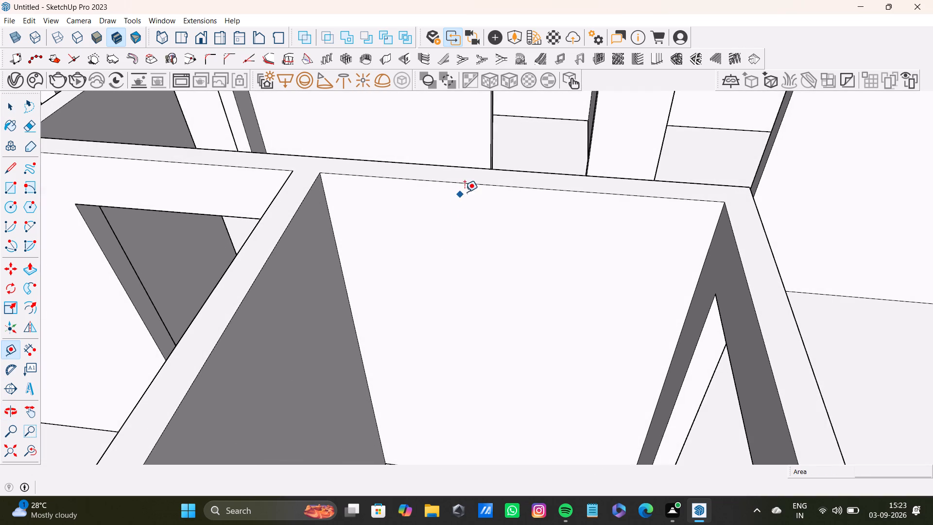
pyautogui.click(478, 183)
pyautogui.scroll(-3, 466, 282)
pyautogui.moveTo(433, 218); pyautogui.dragTo(431, 245, button='middle')
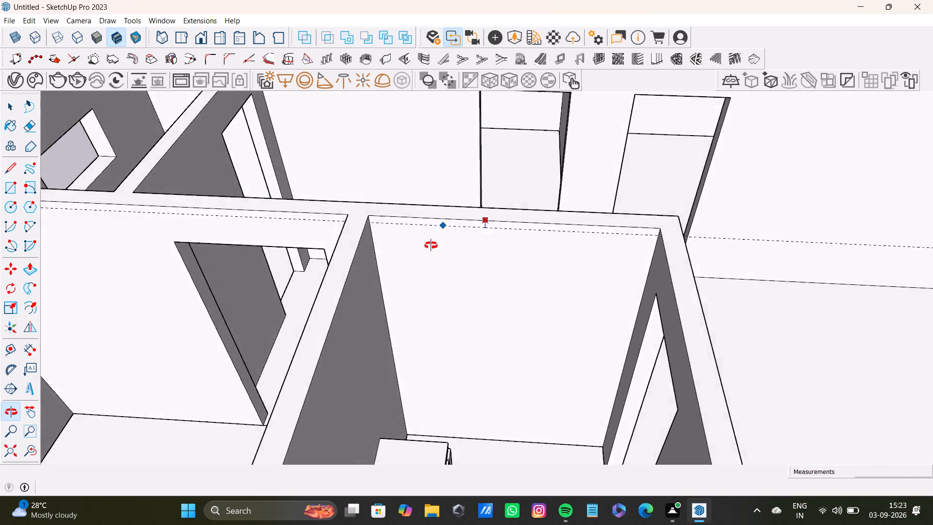
pyautogui.moveTo(431, 245); pyautogui.dragTo(372, 186, button='middle')
pyautogui.middleClick(438, 255)
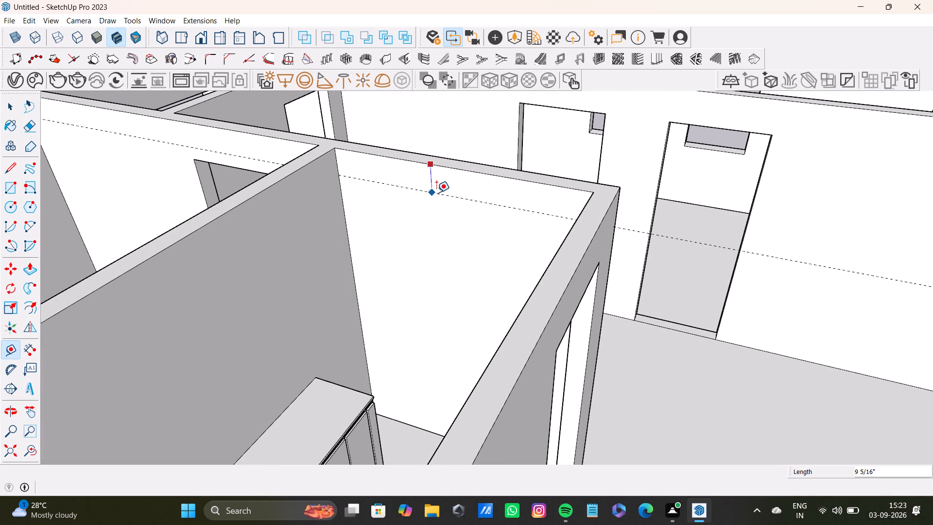
pyautogui.write("1'2")
pyautogui.hotkey('shift', '"')
pyautogui.press('Return')
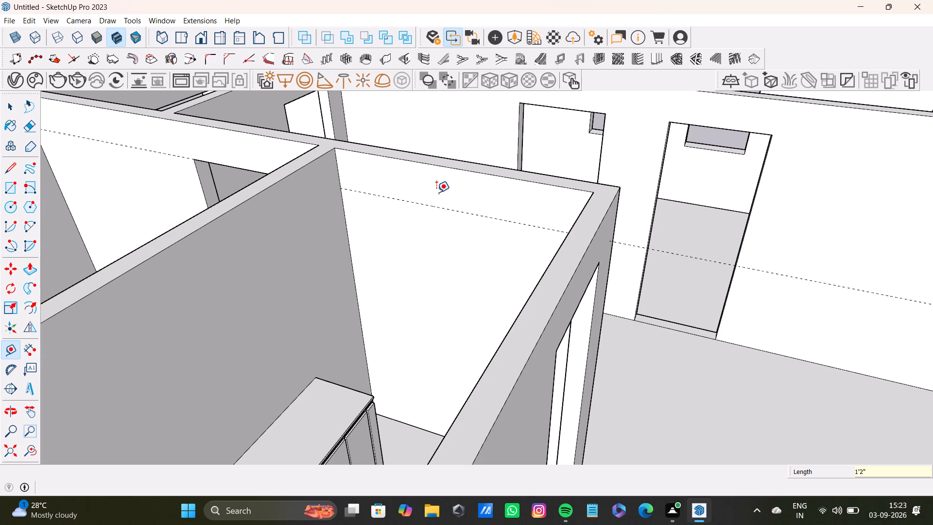
# Place vertical guides on the back wall, each 1" in from its left and right side edges.
pyautogui.scroll(-3, 432, 247)
pyautogui.moveTo(430, 285); pyautogui.dragTo(502, 285, button='middle')
pyautogui.scroll(3, 390, 257)
pyautogui.click(411, 286)
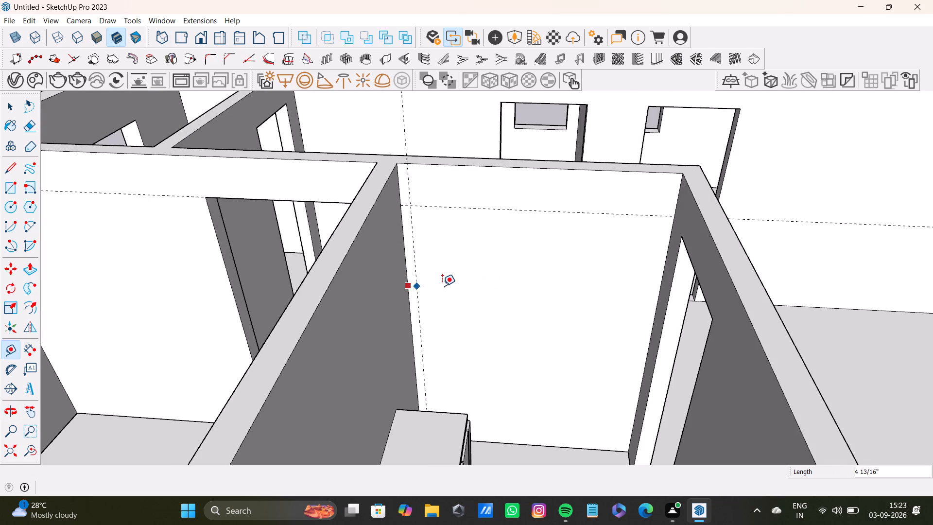
pyautogui.press('1')
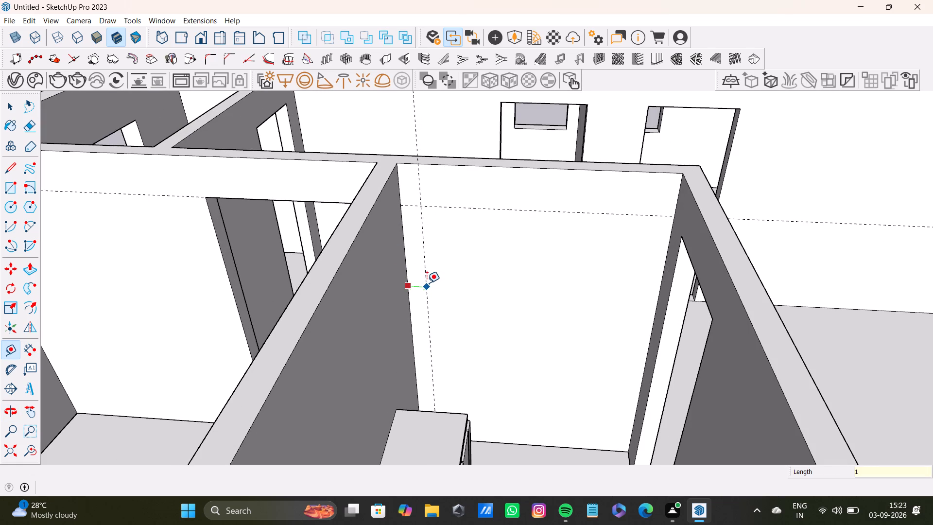
pyautogui.hotkey('shift', '"')
pyautogui.press('Return')
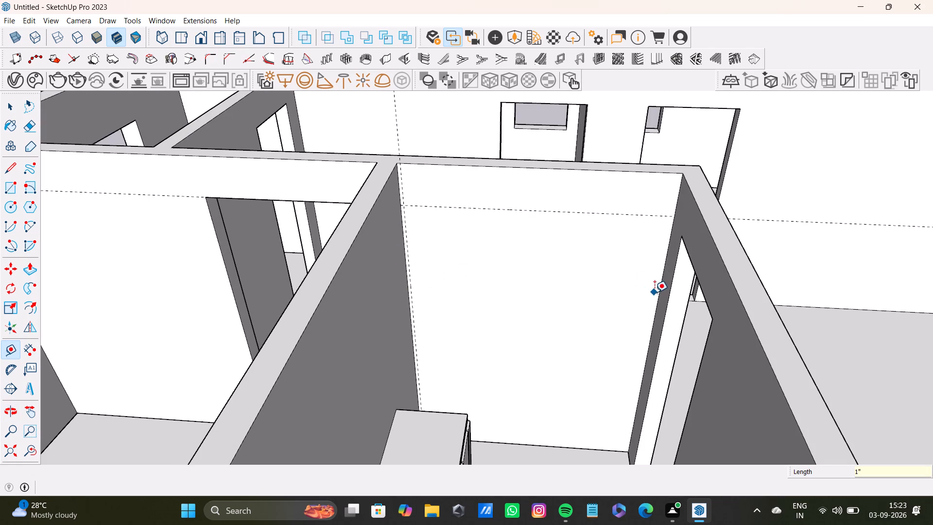
pyautogui.click(658, 294)
pyautogui.press('1')
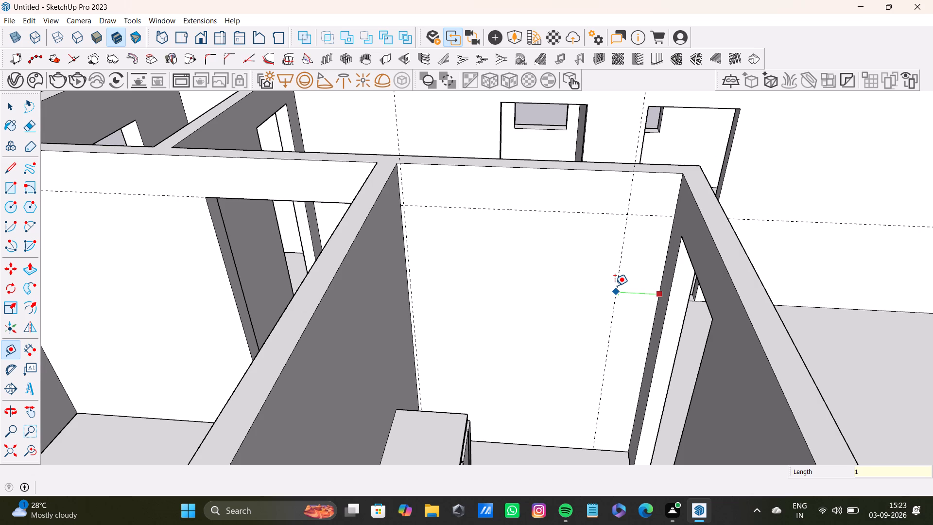
pyautogui.hotkey('shift', '"')
pyautogui.press('Return')
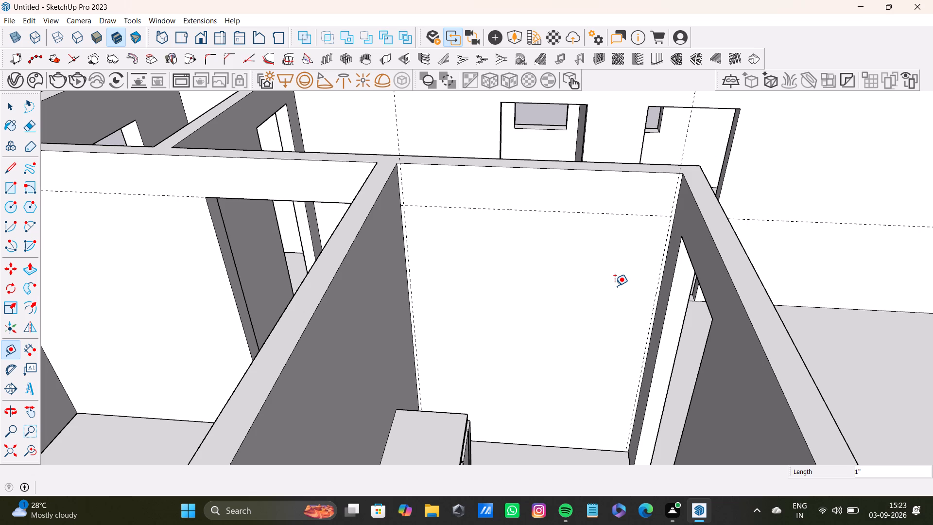
pyautogui.press('space')
pyautogui.scroll(-11, 439, 180)
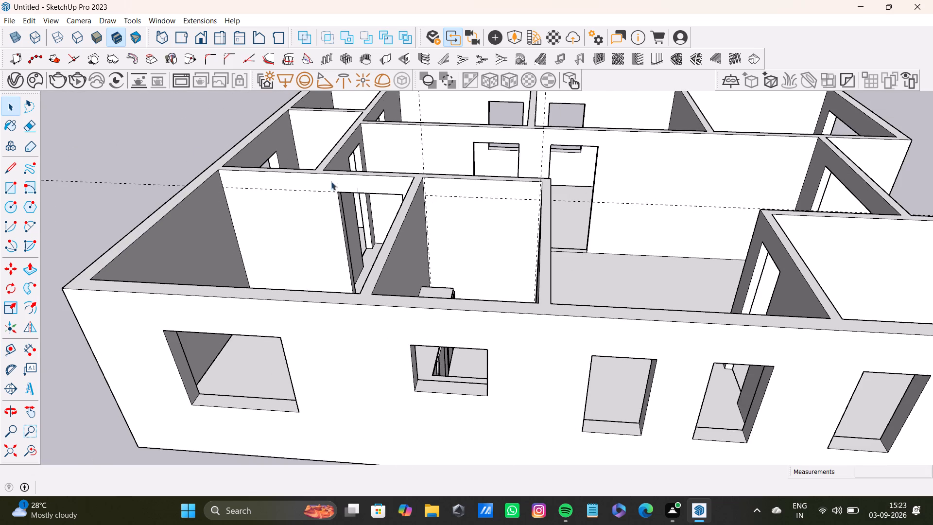
pyautogui.click(179, 116)
# Place a second horizontal guide on the back wall, about 2'5" below the first horizontal one.
pyautogui.scroll(11, 520, 178)
pyautogui.moveTo(449, 233); pyautogui.dragTo(449, 249, button='middle')
pyautogui.press('t')
pyautogui.scroll(4, 415, 249)
pyautogui.moveTo(434, 247); pyautogui.dragTo(432, 177, button='middle')
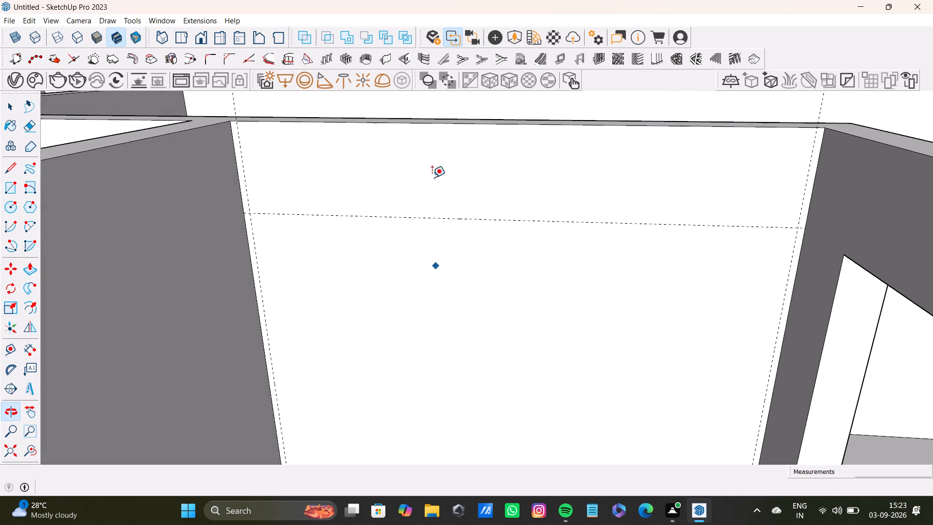
pyautogui.click(487, 219)
pyautogui.scroll(-3, 488, 310)
pyautogui.moveTo(496, 332); pyautogui.dragTo(471, 234, button='middle')
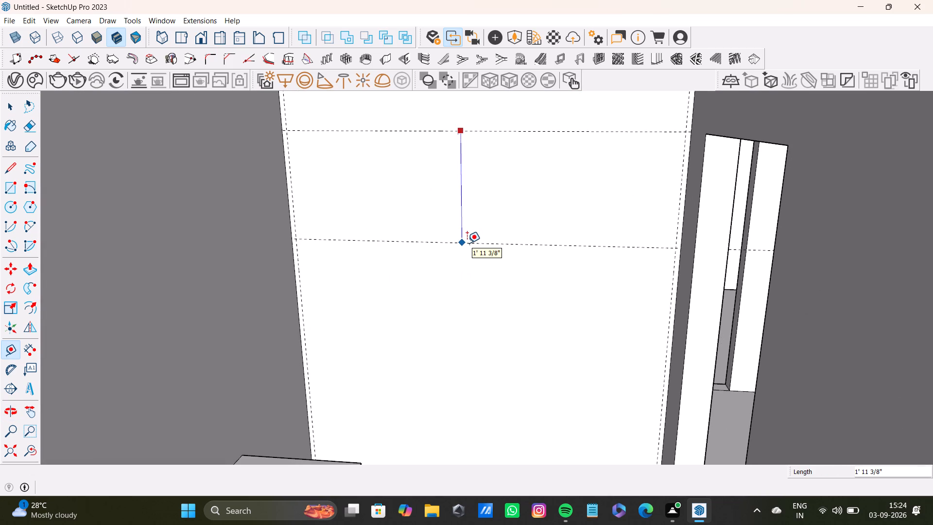
pyautogui.moveTo(470, 242); pyautogui.dragTo(444, 287, button='middle')
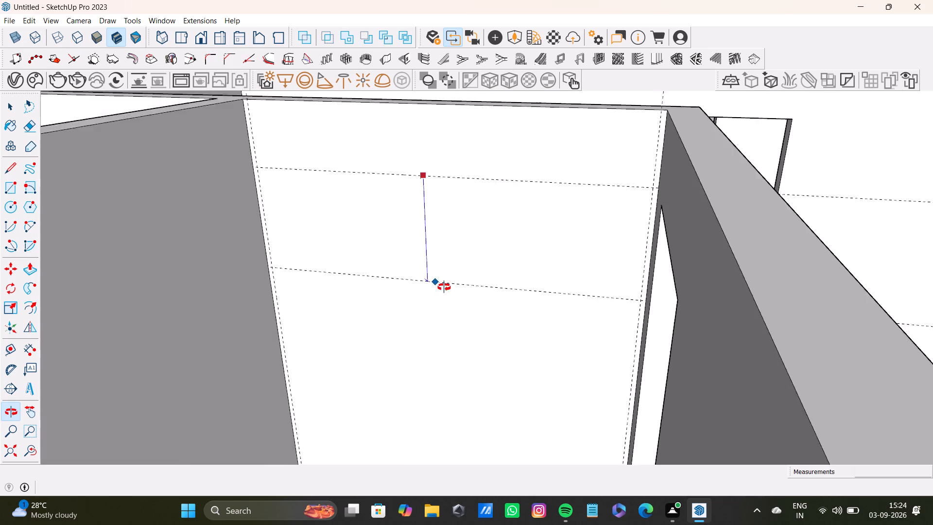
pyautogui.moveTo(444, 287); pyautogui.dragTo(476, 283, button='middle')
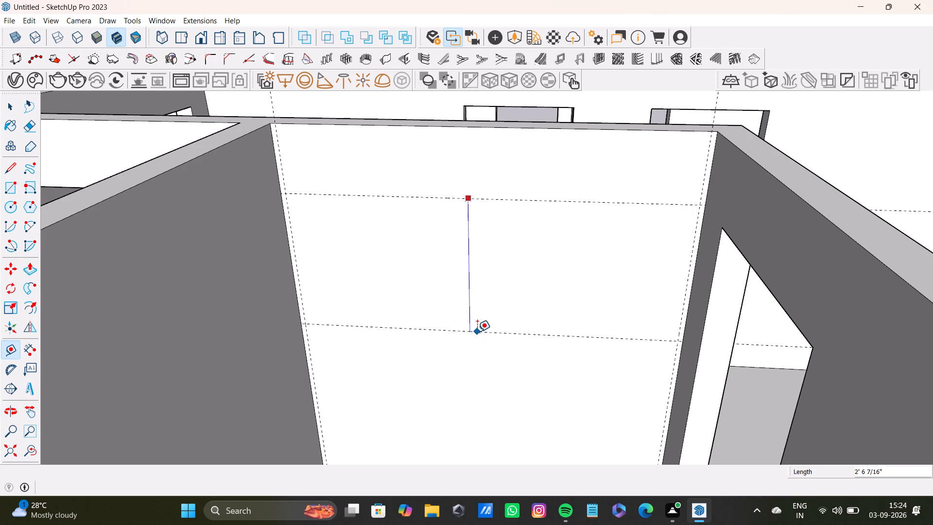
pyautogui.click(481, 327)
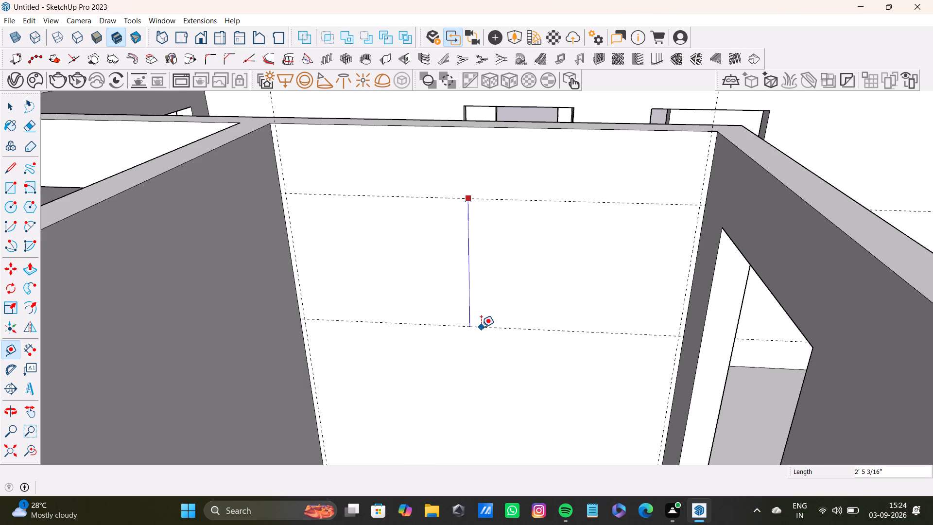
pyautogui.press('space')
pyautogui.scroll(-8, 370, 285)
pyautogui.click(83, 128)
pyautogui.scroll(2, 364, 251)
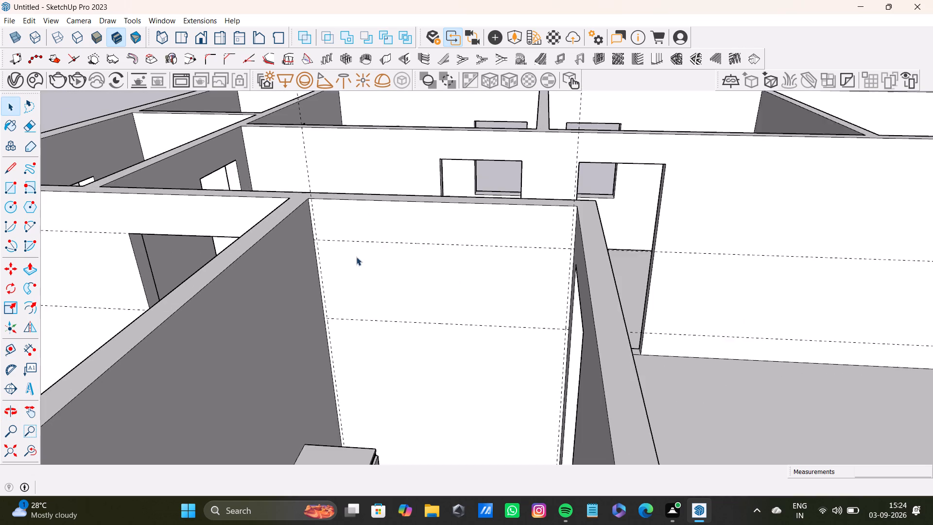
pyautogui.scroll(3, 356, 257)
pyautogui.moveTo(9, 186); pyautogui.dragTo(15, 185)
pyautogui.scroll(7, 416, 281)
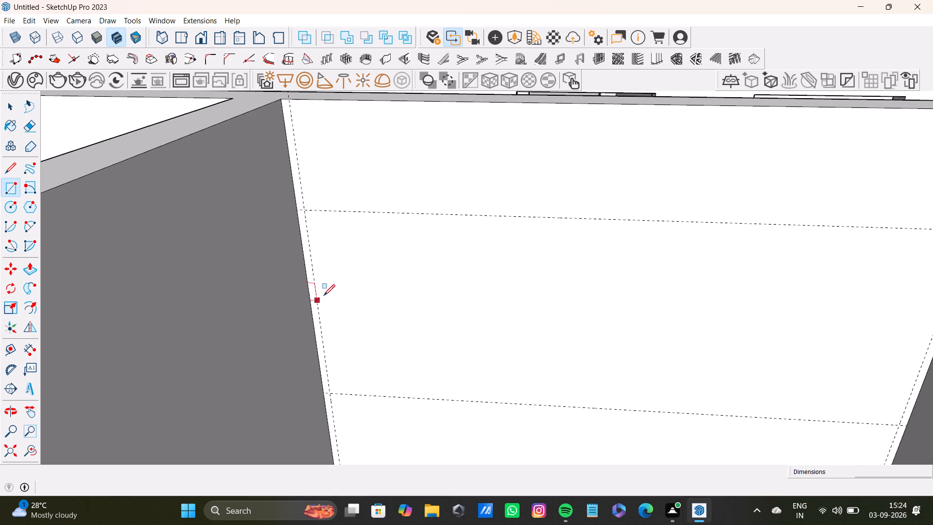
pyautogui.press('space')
# Delete the upper horizontal guide on the back wall.
pyautogui.click(397, 213)
pyautogui.press('Delete')
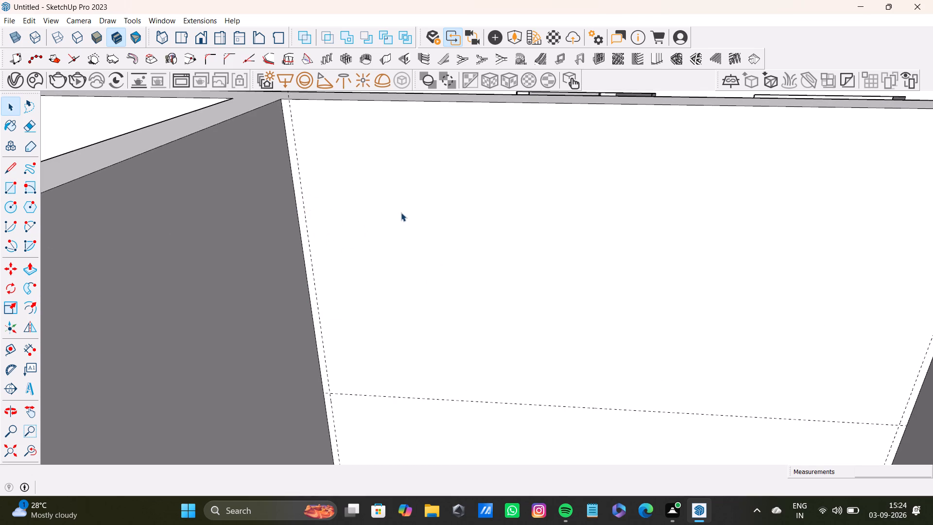
# Place a new upper horizontal guide about 5 3/8" below the back wall's top edge.
pyautogui.press('t')
pyautogui.scroll(-4, 395, 217)
pyautogui.keyDown('shift'); pyautogui.moveTo(419, 207); pyautogui.dragTo(401, 254, button='middle'); pyautogui.keyUp('shift')
pyautogui.scroll(3, 378, 208)
pyautogui.click(405, 182)
pyautogui.click(406, 223)
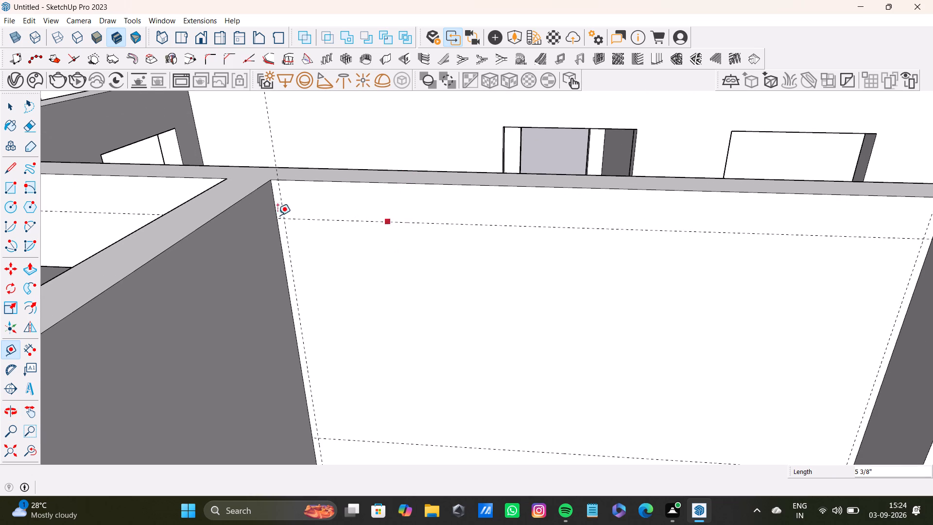
# Offset a vertical guide 0.5" inward from the back wall's left vertical guide.
pyautogui.click(10, 351)
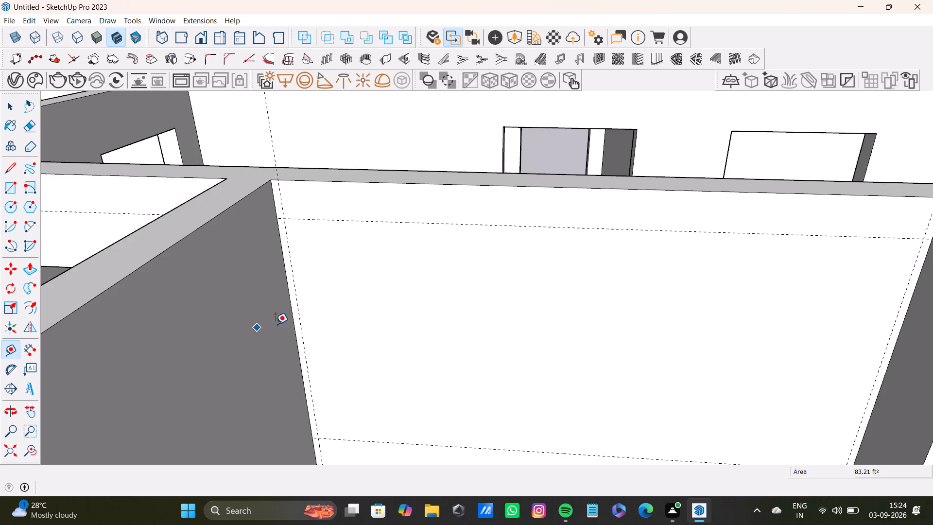
pyautogui.scroll(3, 279, 324)
pyautogui.click(308, 330)
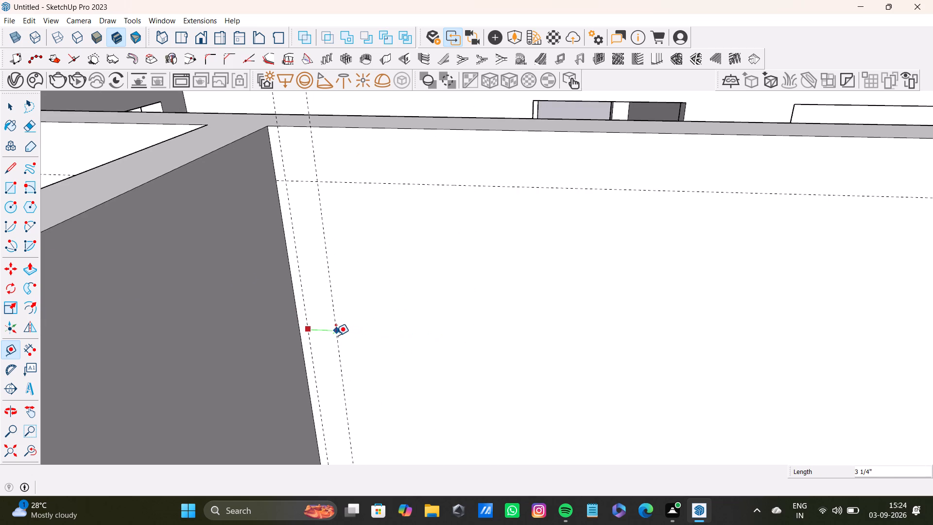
pyautogui.write('0.5')
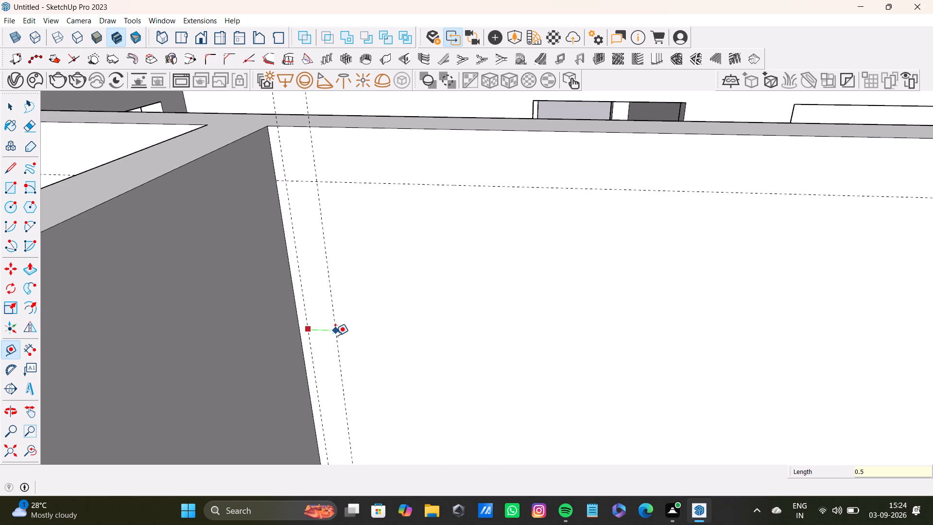
pyautogui.hotkey('shift', '"')
pyautogui.press('Return')
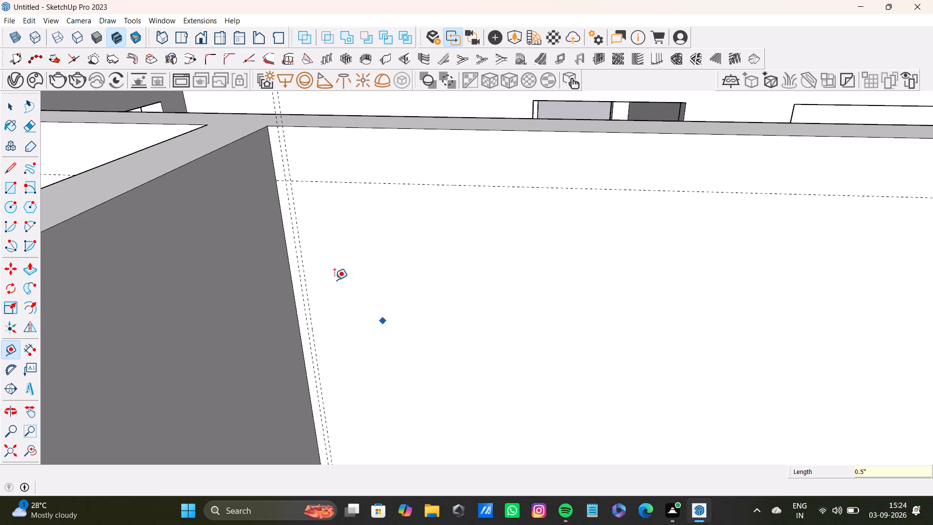
# Place a vertical guide 1'2" further inward from the inner guide of the closely spaced left pair.
pyautogui.scroll(-7, 285, 208)
pyautogui.scroll(13, 313, 259)
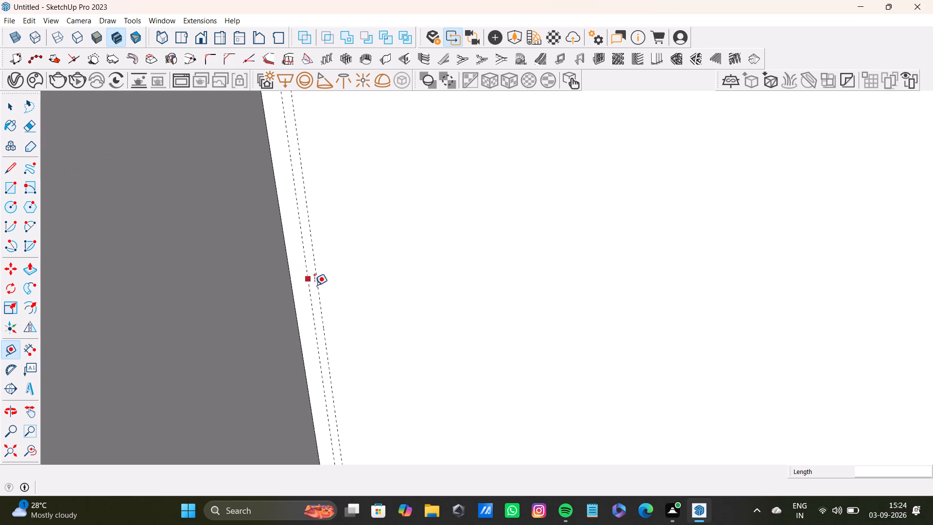
pyautogui.click(321, 289)
pyautogui.scroll(-8, 537, 296)
pyautogui.moveTo(553, 274); pyautogui.dragTo(350, 216, button='middle')
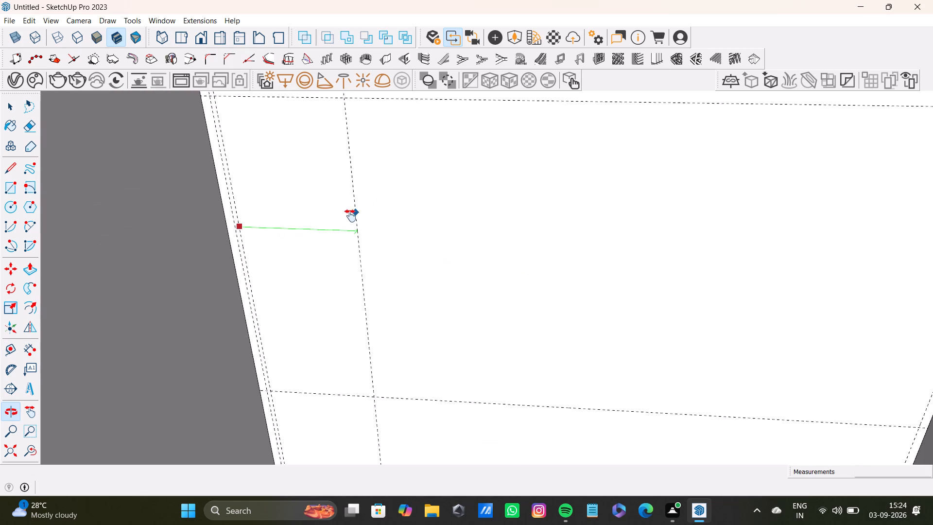
pyautogui.moveTo(350, 216); pyautogui.dragTo(350, 216, button='middle')
pyautogui.click(351, 215)
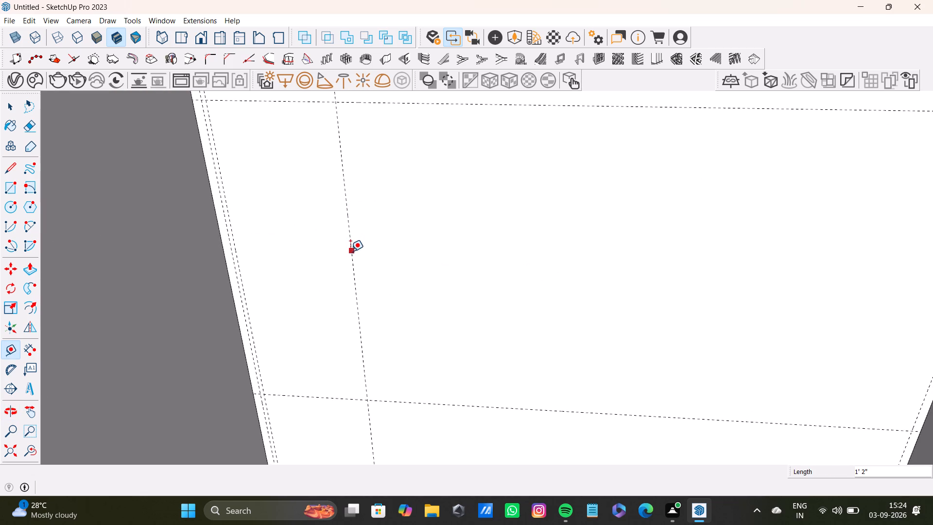
# Undo the vertical guide placed 1'2" inward from the back wall's left guide pair.
pyautogui.click(350, 251)
pyautogui.write('0.')
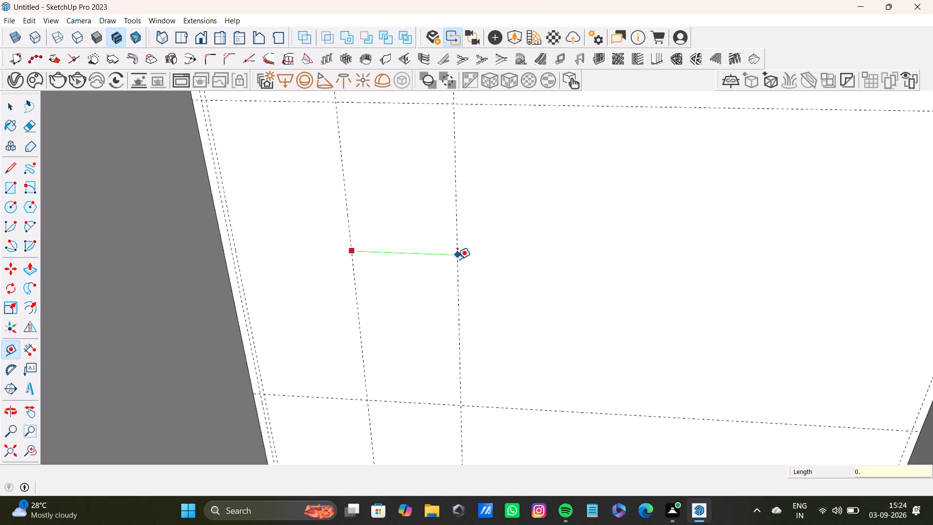
pyautogui.press('BackSpace')
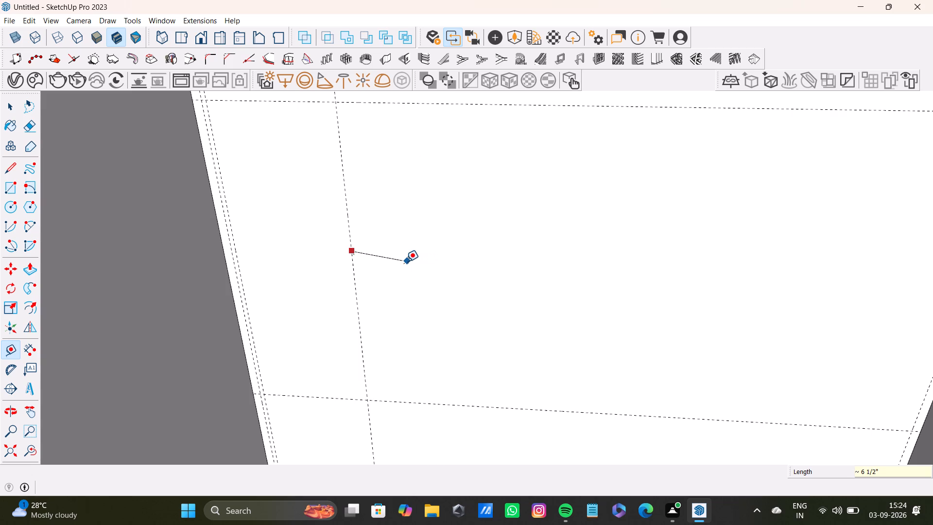
pyautogui.hotkey('ctrl', 'z')
# Place a vertical guide 1' inward from the inner guide of the back wall's left pair.
pyautogui.scroll(7, 247, 246)
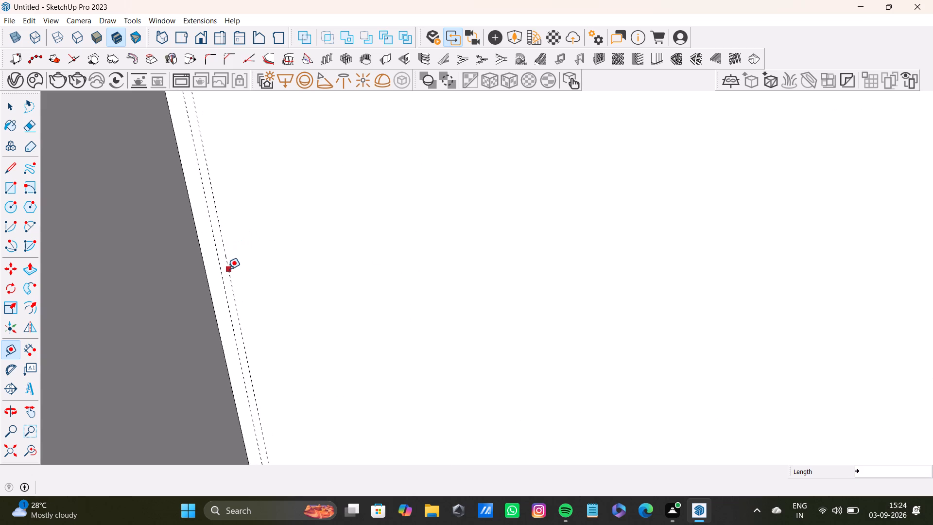
pyautogui.click(229, 269)
pyautogui.press('space')
pyautogui.press('t')
pyautogui.scroll(2, 255, 310)
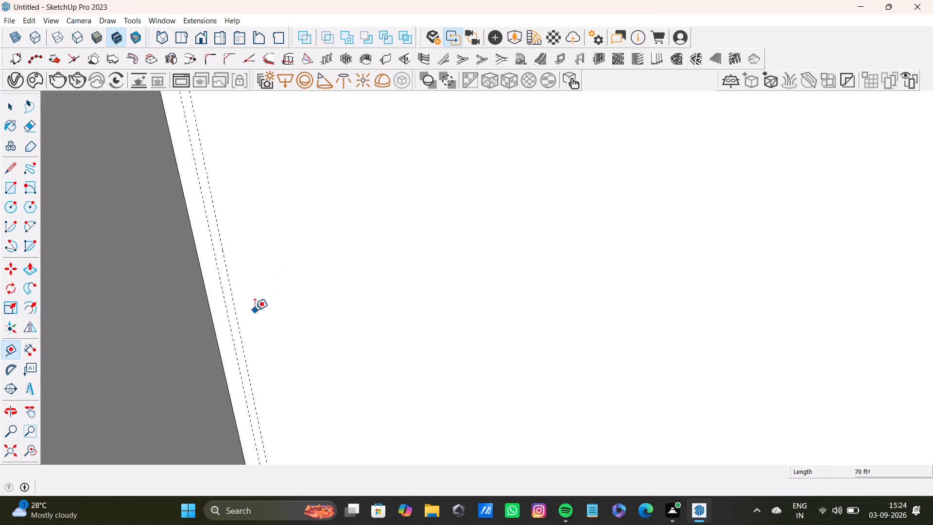
pyautogui.scroll(5, 255, 310)
pyautogui.moveTo(226, 310); pyautogui.dragTo(239, 312)
pyautogui.scroll(-4, 453, 328)
pyautogui.press('1')
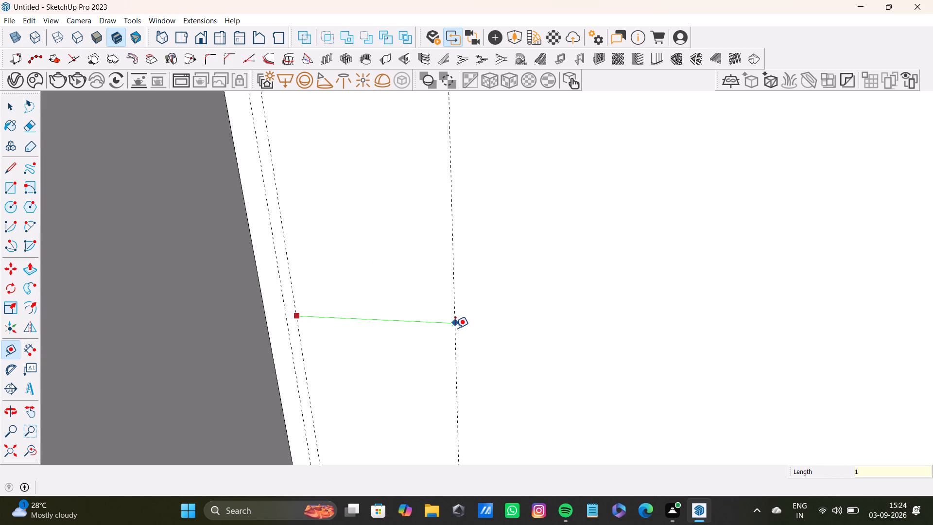
pyautogui.press("'")
pyautogui.press('Return')
# Offset a vertical guide 0.5" further inward from the single guide beside the left pair, forming a second close pair.
pyautogui.scroll(-4, 563, 327)
pyautogui.moveTo(580, 271); pyautogui.dragTo(469, 276, button='middle')
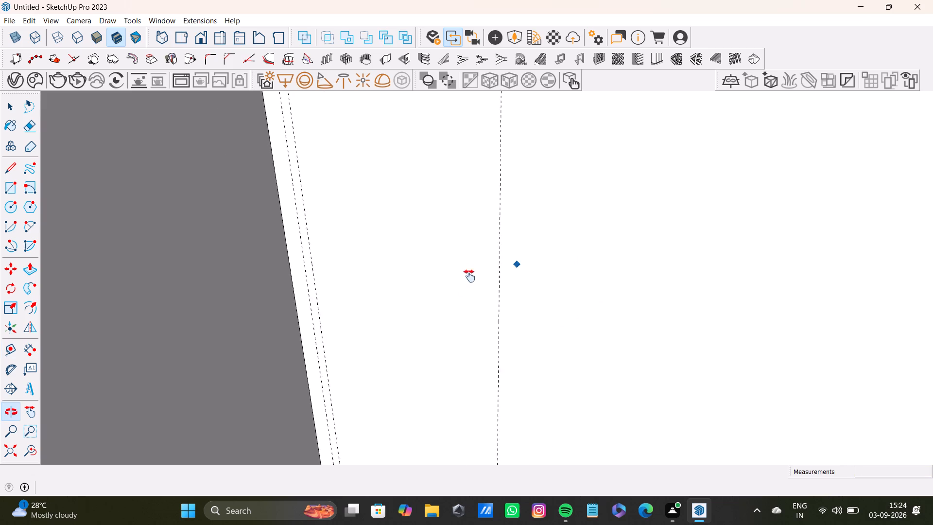
pyautogui.moveTo(469, 276); pyautogui.dragTo(459, 290, button='middle')
pyautogui.moveTo(446, 318); pyautogui.dragTo(452, 317)
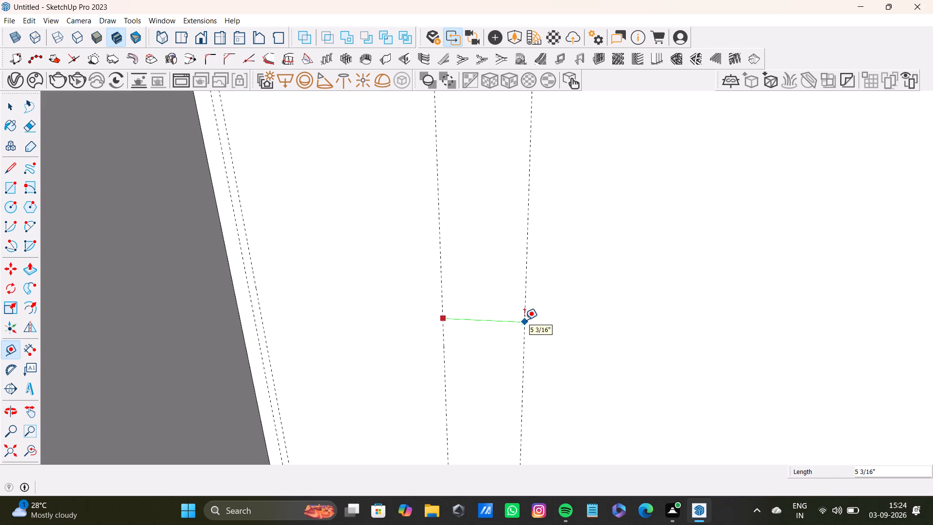
pyautogui.write('0.5')
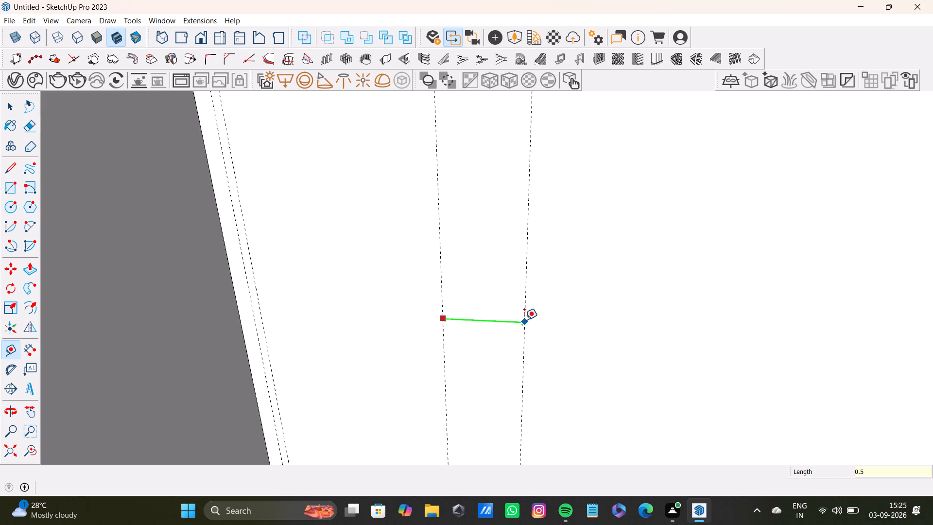
pyautogui.hotkey('shift', '"')
pyautogui.press('Return')
# Place a vertical guide 1' further inward from the inner guide of the second pair from the left.
pyautogui.scroll(-4, 497, 282)
pyautogui.scroll(-3, 460, 260)
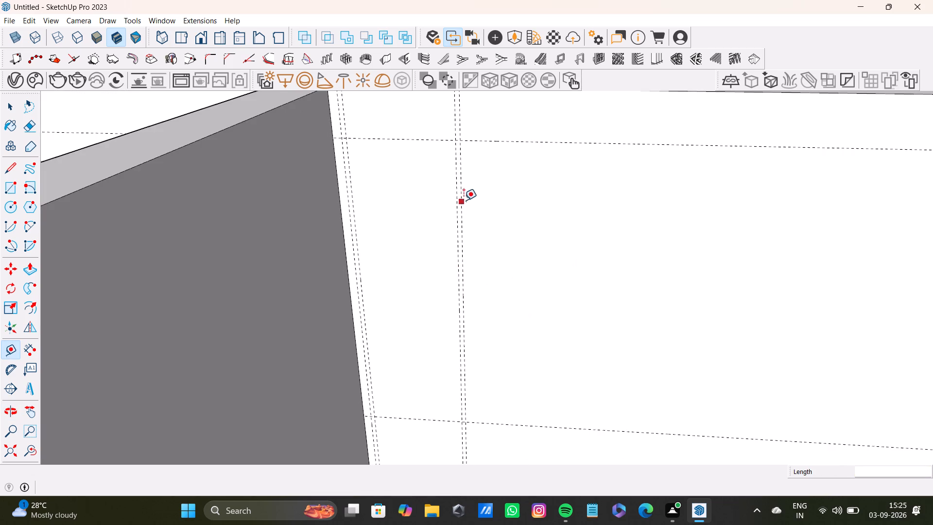
pyautogui.scroll(4, 453, 209)
pyautogui.click(470, 232)
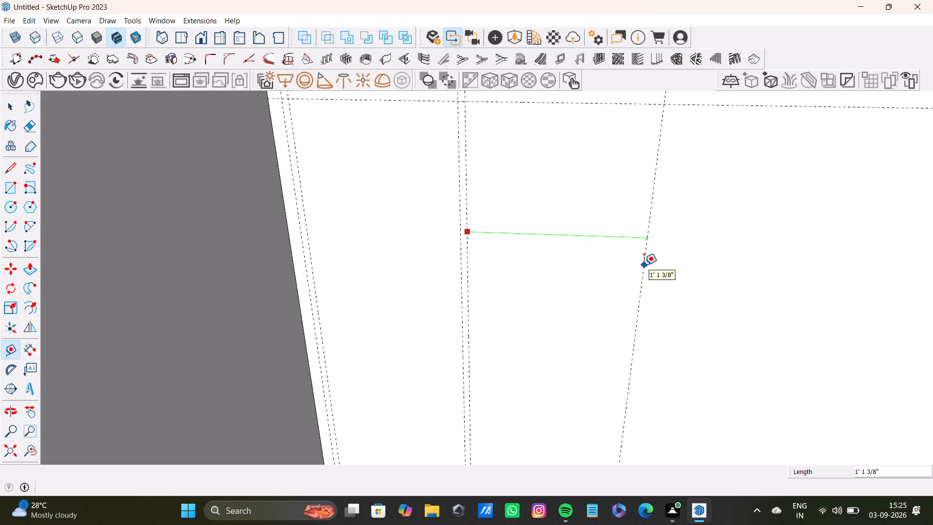
pyautogui.write("1'")
pyautogui.press('Return')
# Offset a vertical guide 0.5" further inward from the single guide beyond the second pair, forming a third close pair.
pyautogui.scroll(-4, 590, 254)
pyautogui.keyDown('shift'); pyautogui.moveTo(589, 247); pyautogui.dragTo(529, 247, button='middle'); pyautogui.keyUp('shift')
pyautogui.scroll(3, 583, 270)
pyautogui.moveTo(544, 267); pyautogui.dragTo(549, 267)
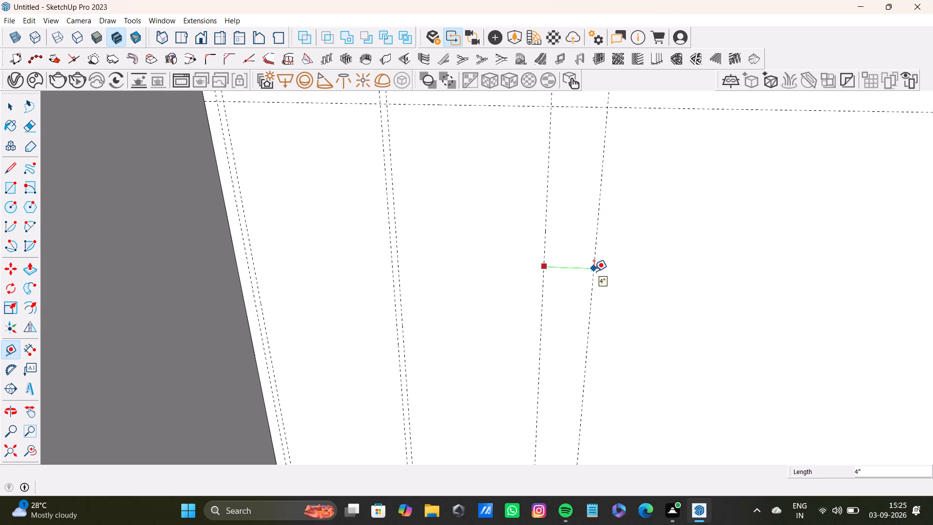
pyautogui.write('0.5"')
pyautogui.press('Return')
# Place a vertical guide 1' further inward from the inner guide of the third pair from the left.
pyautogui.scroll(-4, 539, 202)
pyautogui.keyDown('shift'); pyautogui.moveTo(551, 206); pyautogui.dragTo(473, 221, button='middle'); pyautogui.keyUp('shift')
pyautogui.scroll(7, 480, 221)
pyautogui.click(467, 248)
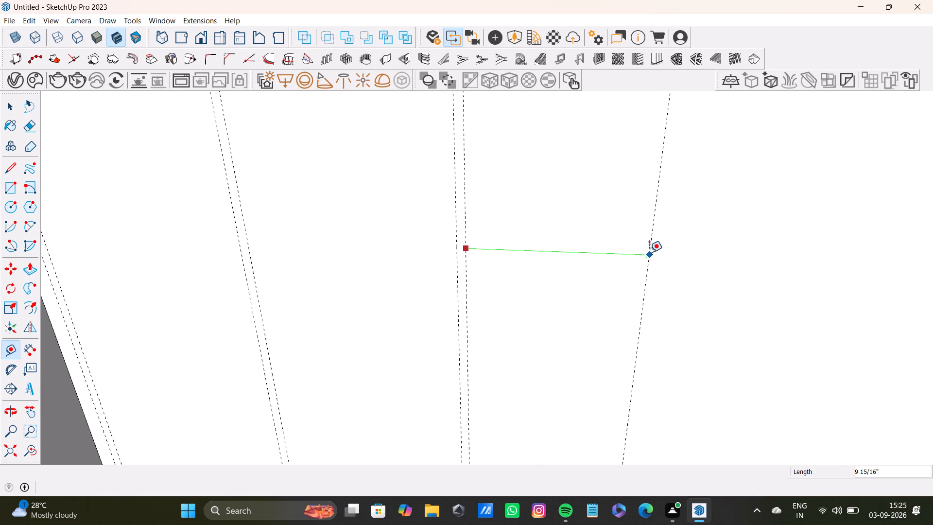
pyautogui.write("1'")
pyautogui.press('Return')
# Offset a vertical guide 0.5" further inward from the single guide beyond the third pair, forming a fourth close pair.
pyautogui.scroll(-7, 649, 252)
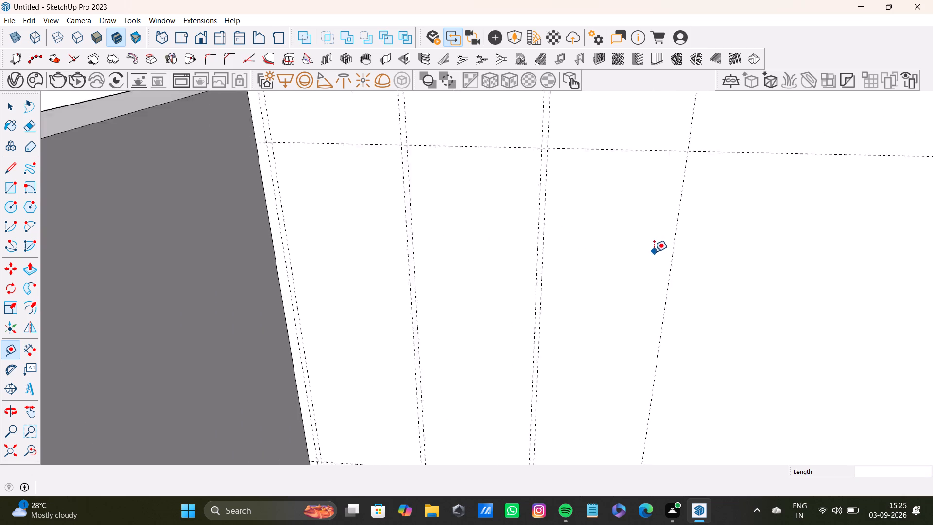
pyautogui.keyDown('shift'); pyautogui.moveTo(654, 255); pyautogui.dragTo(441, 259, button='middle'); pyautogui.keyUp('shift')
pyautogui.scroll(3, 503, 269)
pyautogui.moveTo(444, 283); pyautogui.dragTo(448, 282)
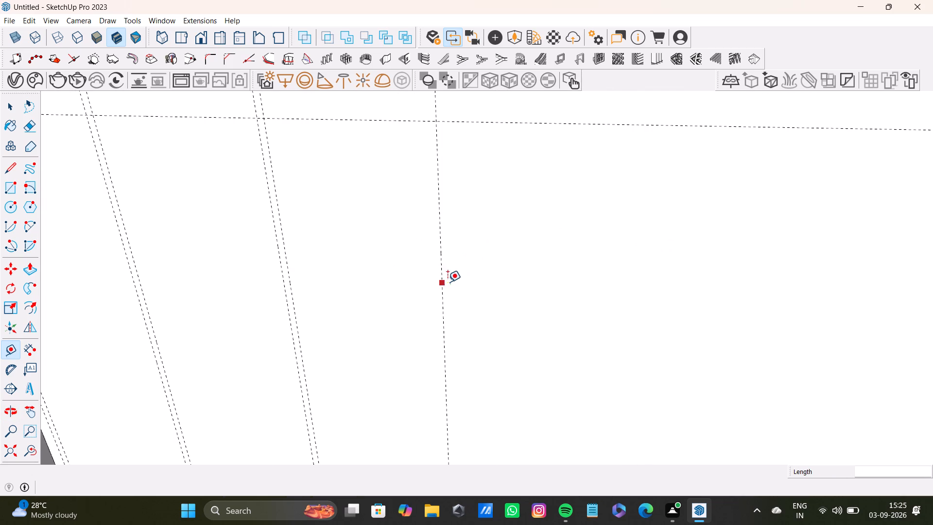
pyautogui.moveTo(448, 282); pyautogui.dragTo(453, 281)
pyautogui.write('0.5')
pyautogui.hotkey('shift', '"')
pyautogui.press('Return')
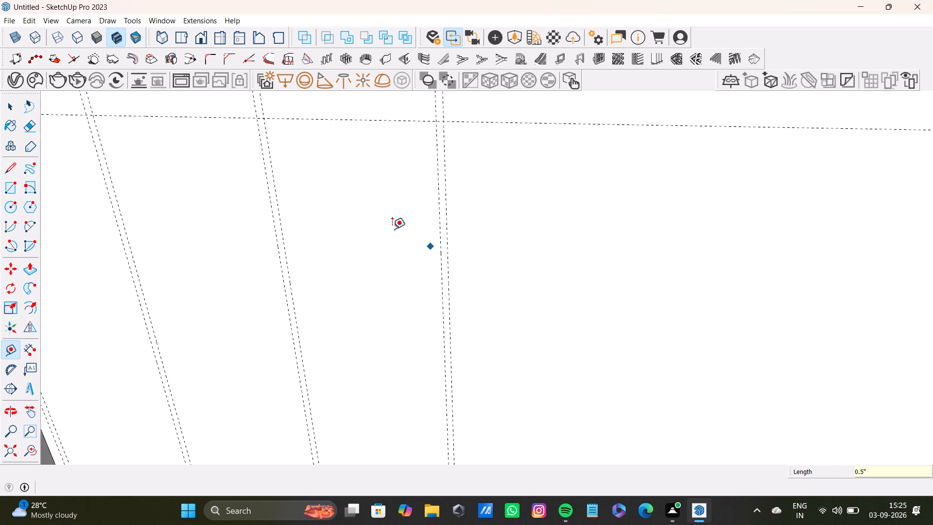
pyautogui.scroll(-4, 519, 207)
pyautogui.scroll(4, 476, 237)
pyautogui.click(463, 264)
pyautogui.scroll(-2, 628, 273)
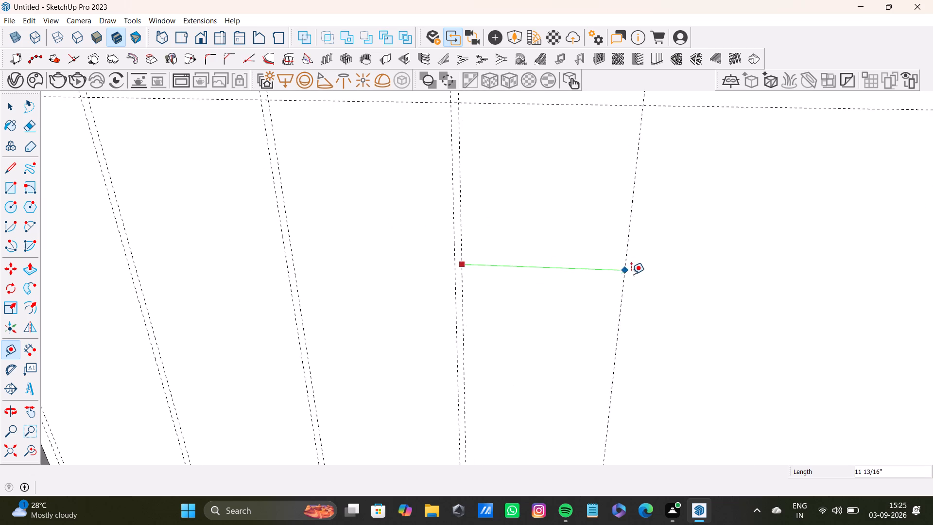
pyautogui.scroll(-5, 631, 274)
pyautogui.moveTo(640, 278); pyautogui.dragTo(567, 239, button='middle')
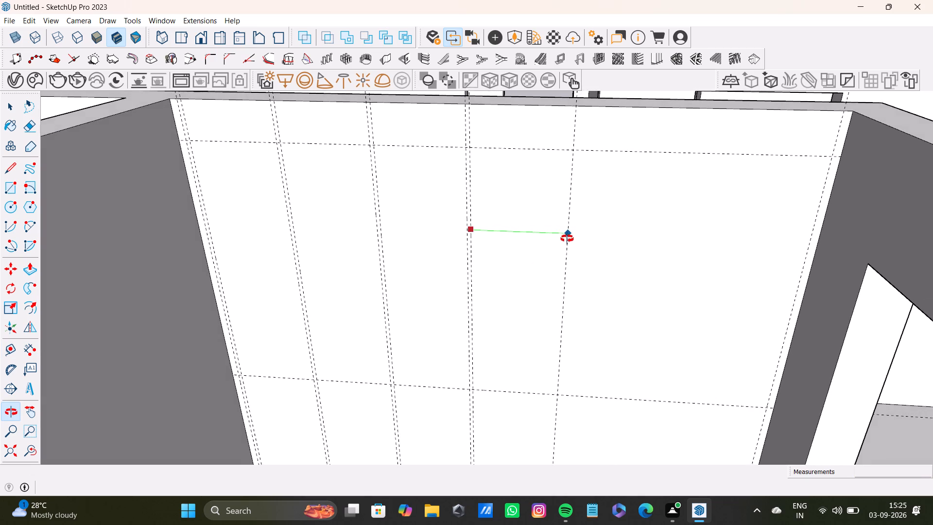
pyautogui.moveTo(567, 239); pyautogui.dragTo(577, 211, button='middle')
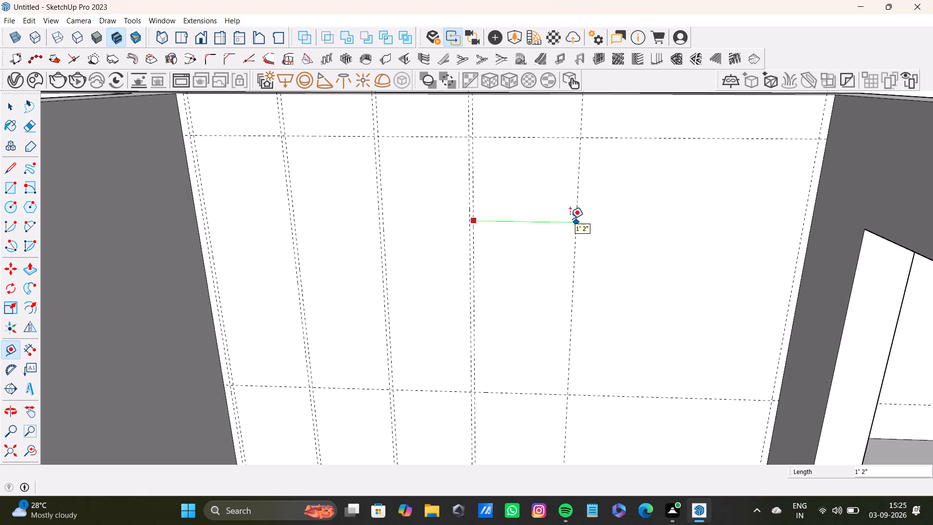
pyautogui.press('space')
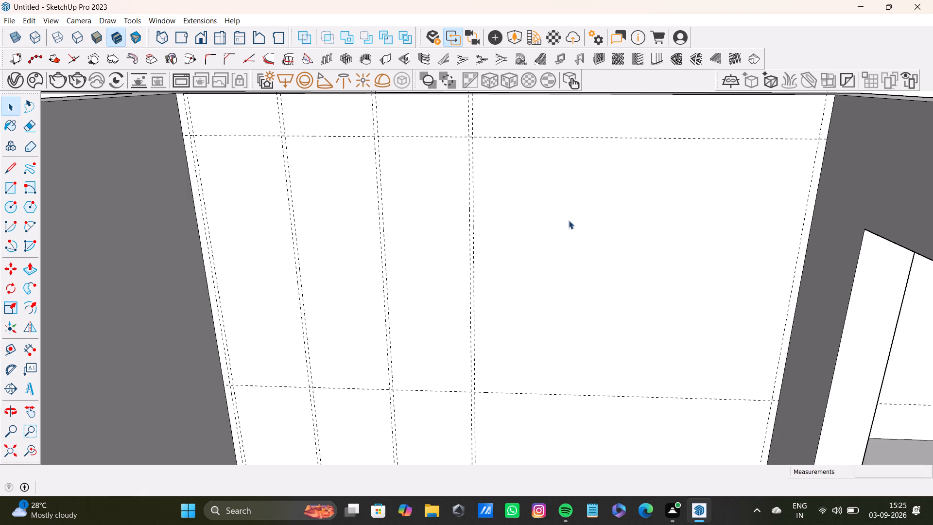
# Offset a vertical guide 0.5" inward from the back wall's right vertical guide.
pyautogui.press('t')
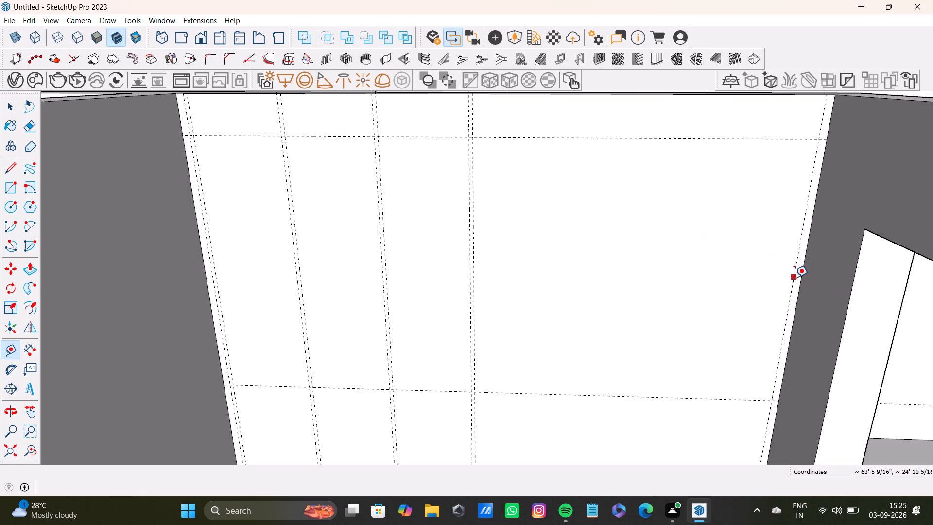
pyautogui.click(795, 277)
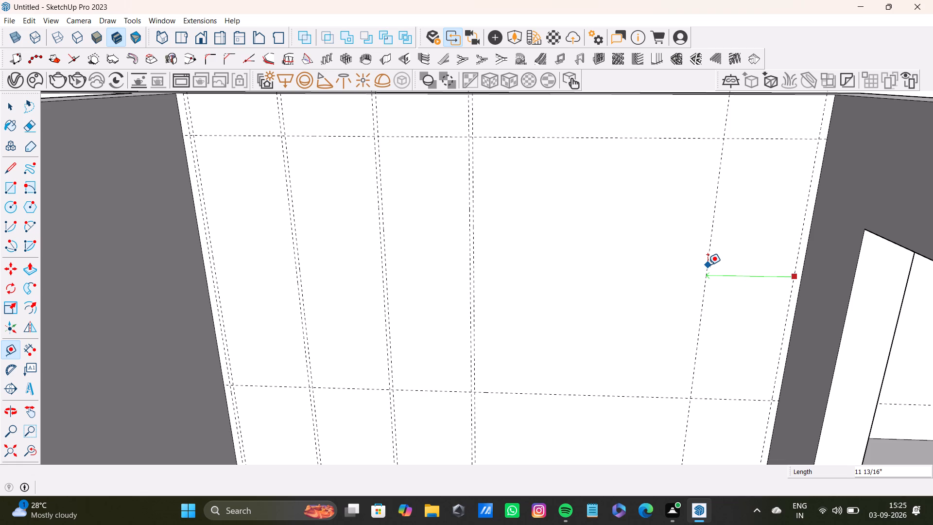
pyautogui.press('1')
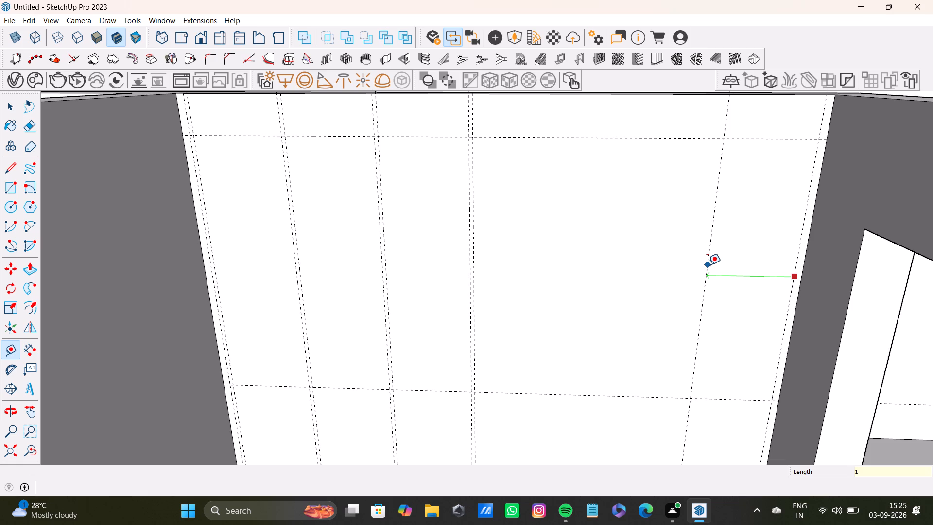
pyautogui.press('space')
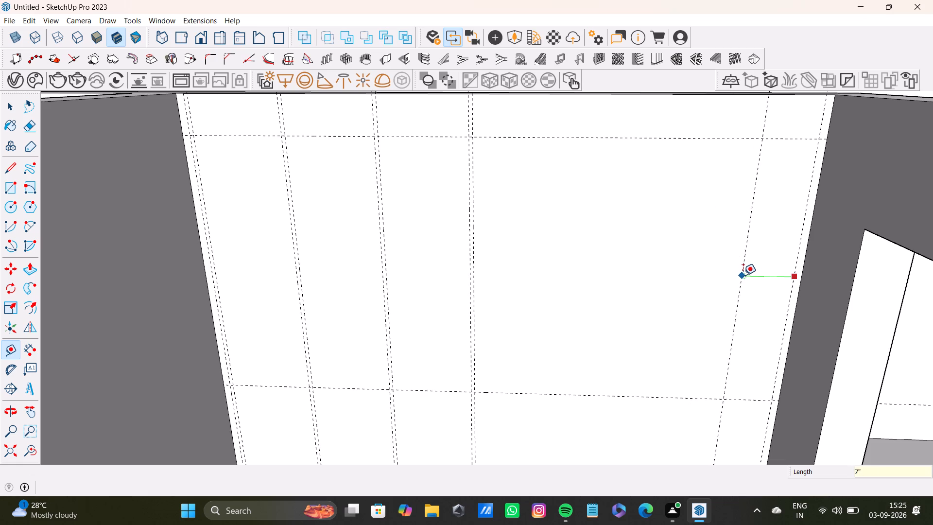
pyautogui.write('0.5')
pyautogui.hotkey('shift', '"')
pyautogui.press('Return')
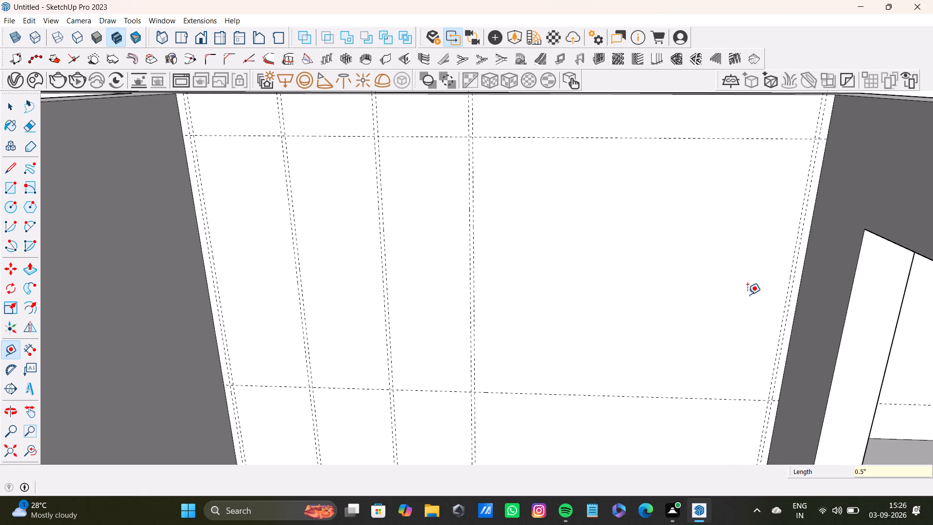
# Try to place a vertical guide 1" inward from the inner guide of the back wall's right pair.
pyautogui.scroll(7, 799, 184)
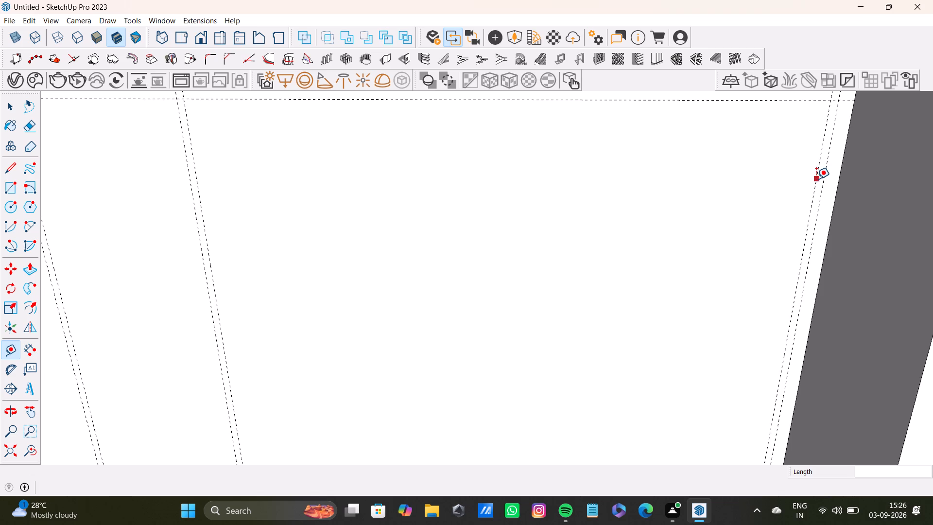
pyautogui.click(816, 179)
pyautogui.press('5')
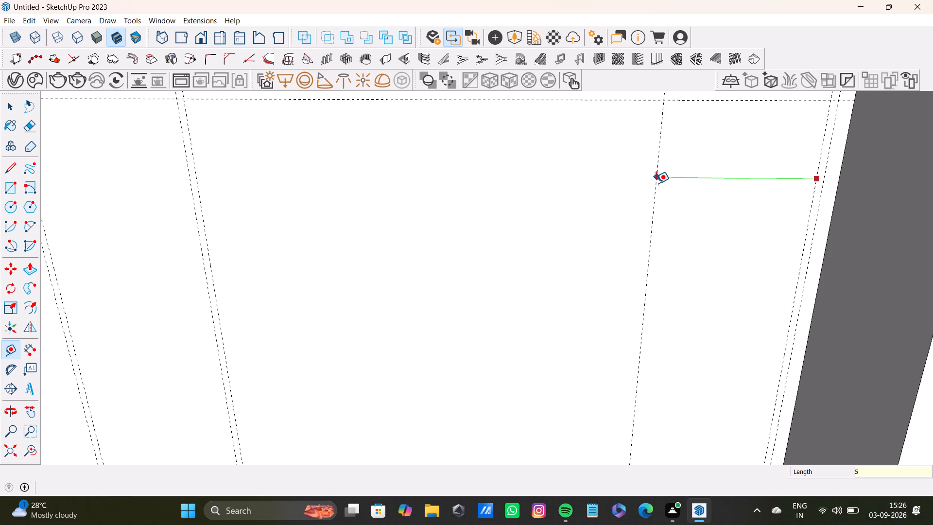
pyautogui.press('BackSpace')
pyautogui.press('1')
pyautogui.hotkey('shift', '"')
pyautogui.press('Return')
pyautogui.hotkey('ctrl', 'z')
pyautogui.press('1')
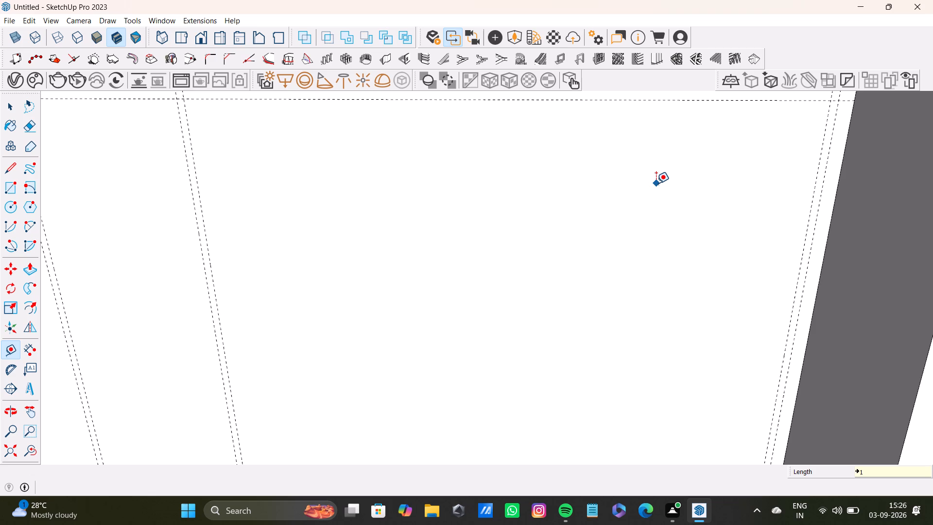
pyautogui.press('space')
# Place a vertical guide 1' inward from the inner guide of the back wall's right pair.
pyautogui.press('t')
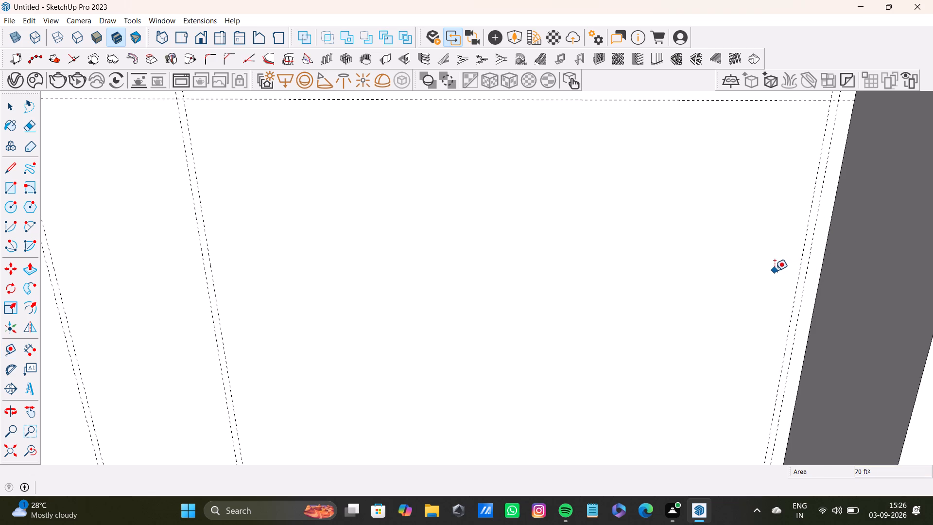
pyautogui.click(795, 294)
pyautogui.write("1'")
pyautogui.press('Return')
# Offset a vertical guide 0.5" further inward from the single guide beside the right pair, forming another close pair.
pyautogui.scroll(-4, 622, 251)
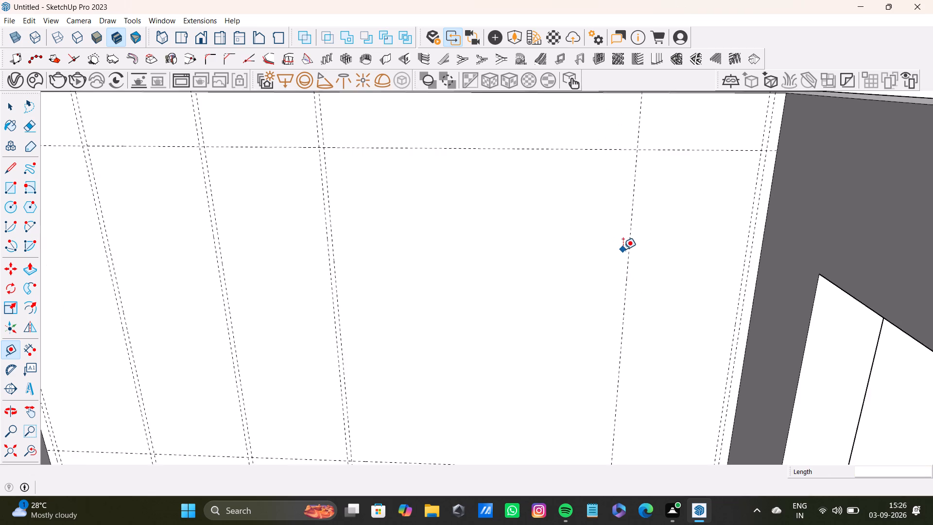
pyautogui.scroll(-3, 623, 249)
pyautogui.moveTo(630, 251); pyautogui.dragTo(623, 266, button='middle')
pyautogui.click(626, 273)
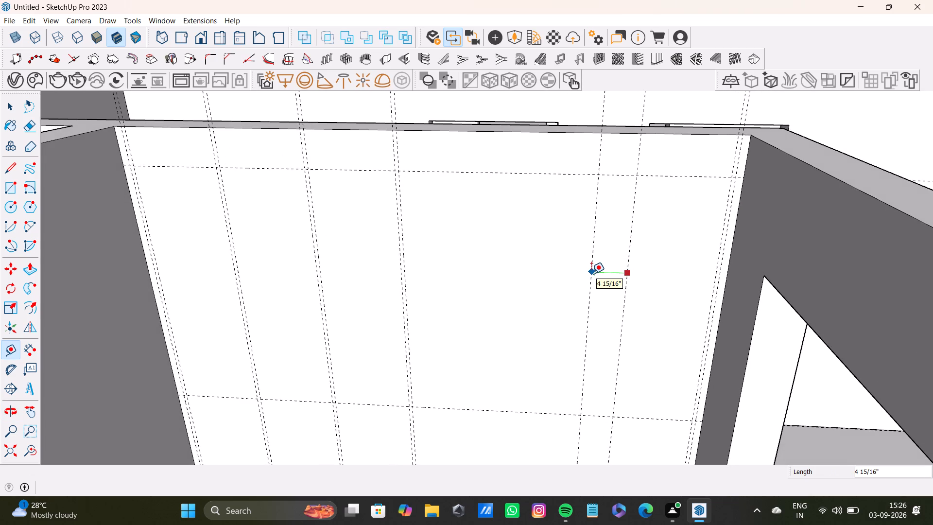
pyautogui.write('0.5"')
pyautogui.press('Return')
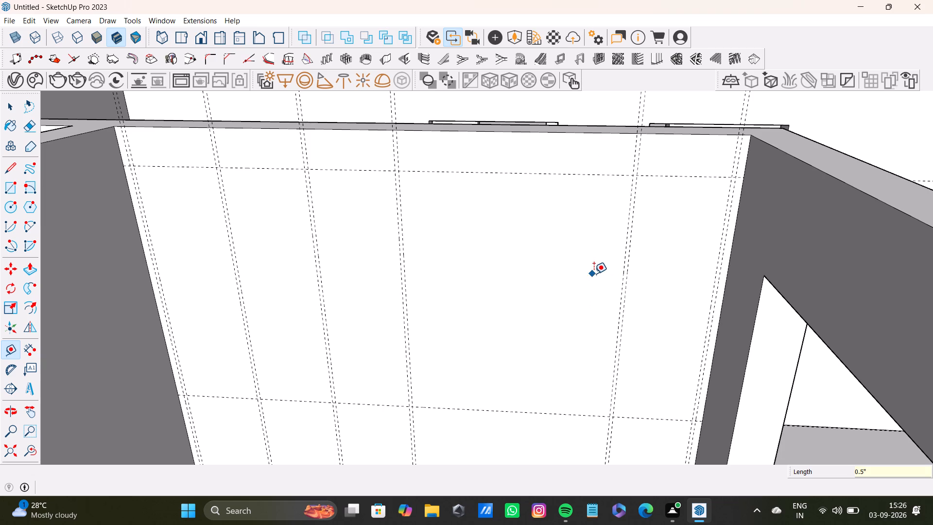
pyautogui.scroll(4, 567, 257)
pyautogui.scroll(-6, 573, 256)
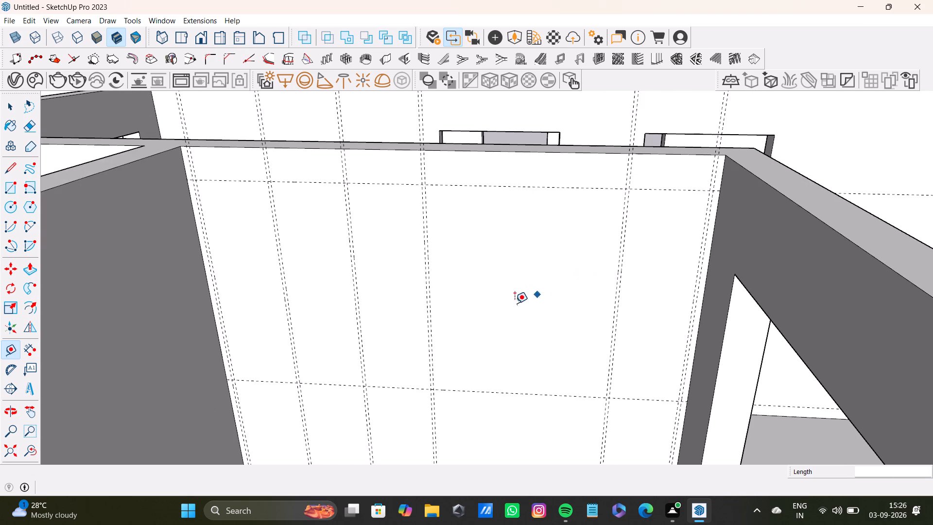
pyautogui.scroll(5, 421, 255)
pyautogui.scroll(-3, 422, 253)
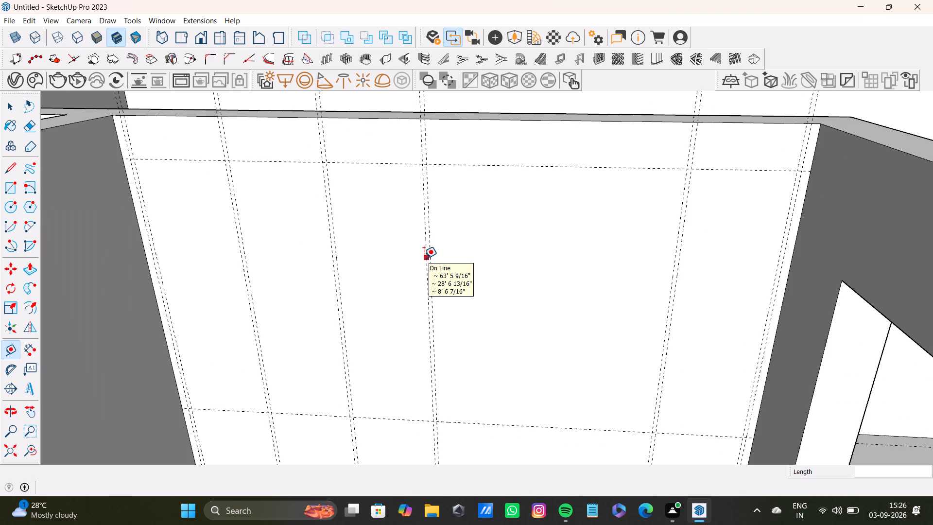
# Place a horizontal guide 1' 6 7/8" below the back wall's upper horizontal guide, midway down to the lower one.
pyautogui.click(426, 163)
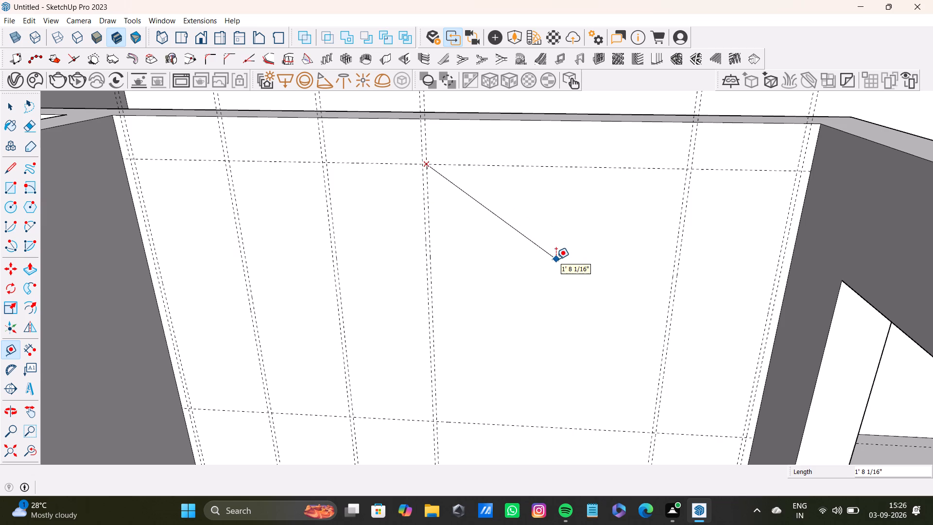
pyautogui.press('space')
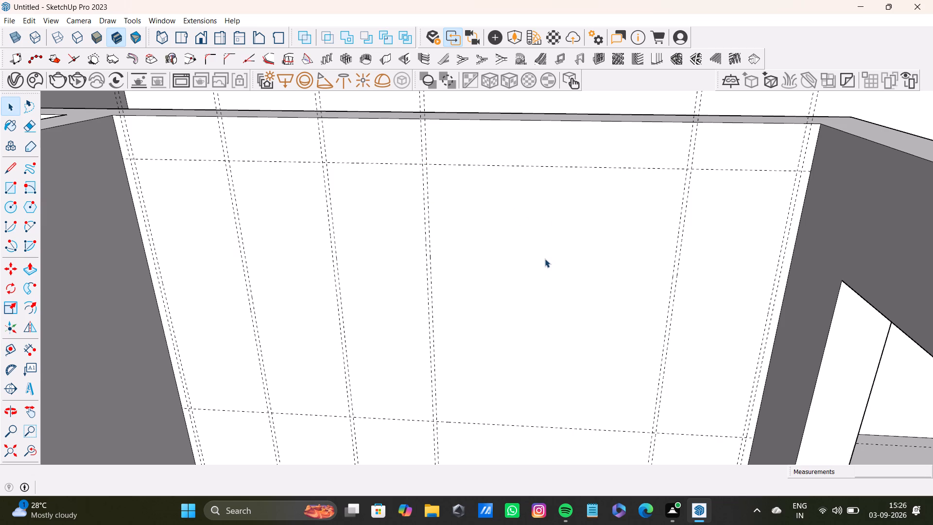
pyautogui.press('t')
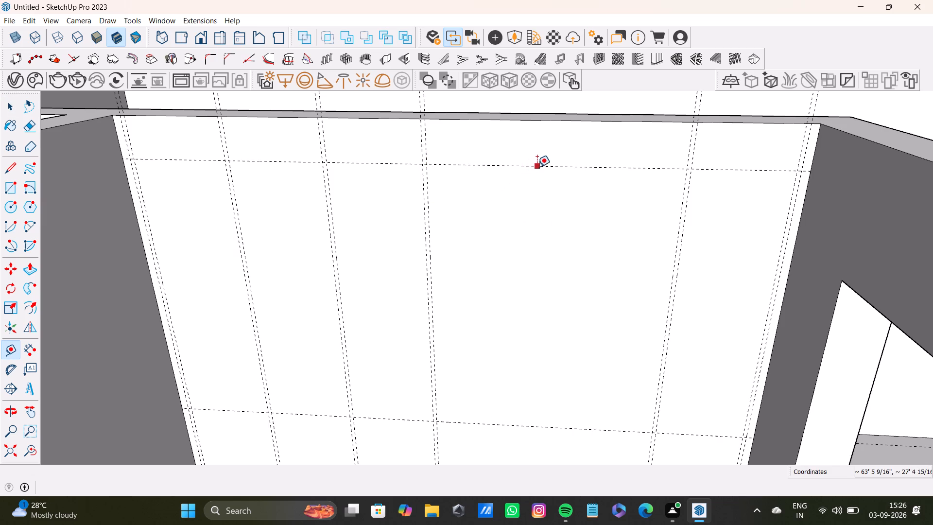
pyautogui.click(537, 167)
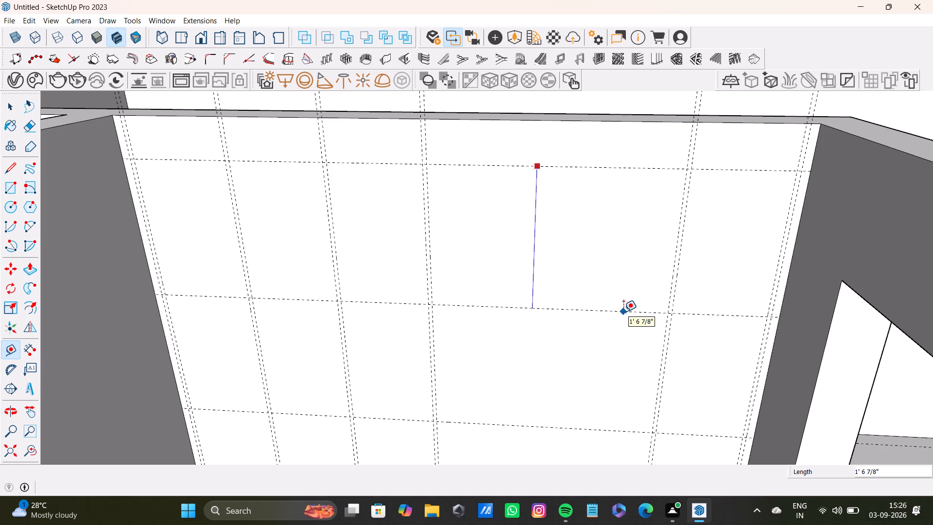
pyautogui.click(623, 312)
# Offset a horizontal guide 0.5" below the new middle guide.
pyautogui.click(571, 308)
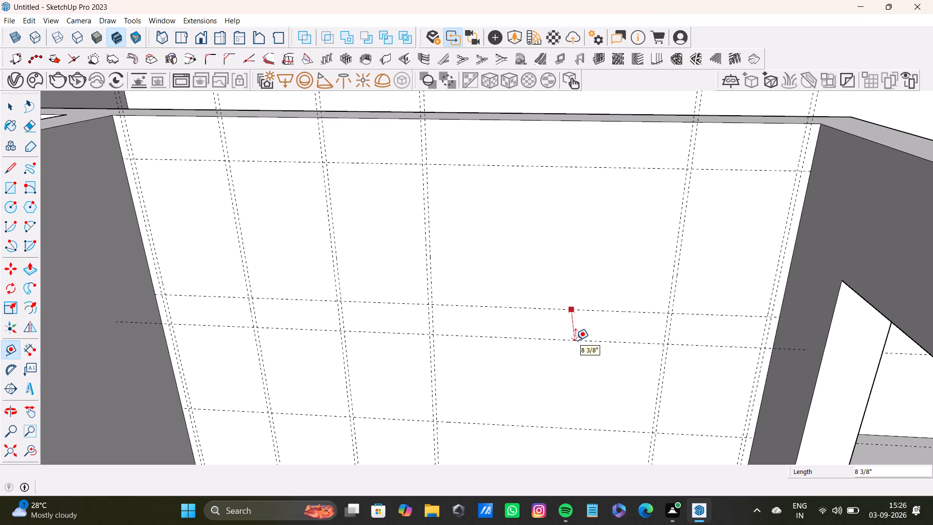
pyautogui.write('0,')
pyautogui.press('BackSpace')
pyautogui.press('.')
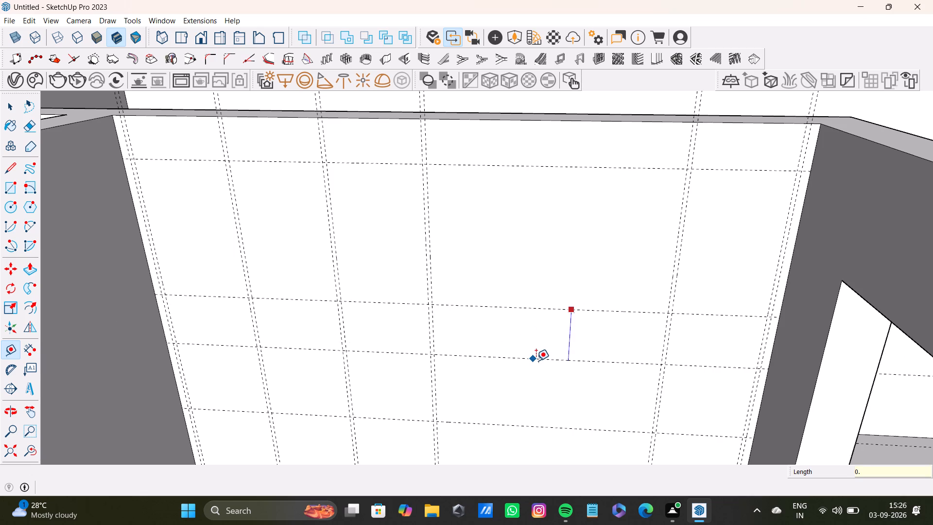
pyautogui.write('5"')
pyautogui.press('Return')
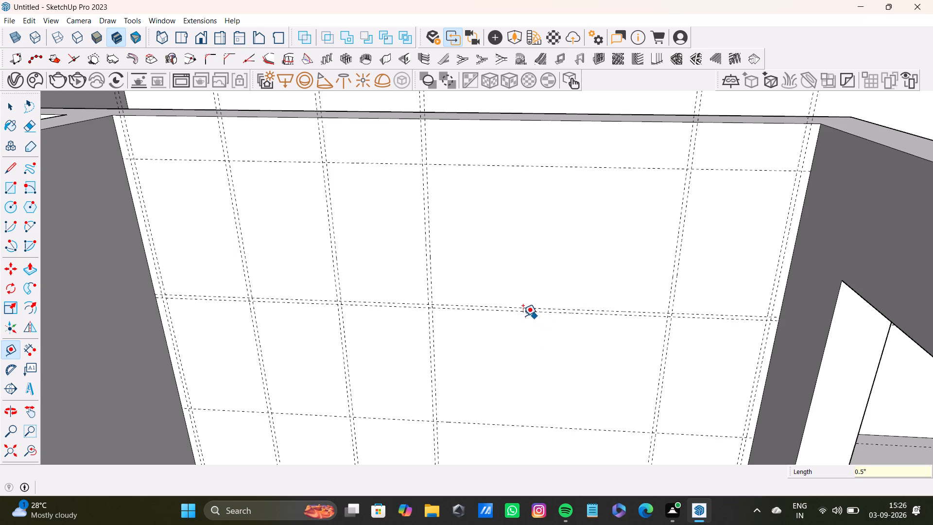
# Offset another horizontal guide 0.5" above the middle guide, so that guides lie on both sides of it.
pyautogui.scroll(6, 522, 316)
pyautogui.click(532, 303)
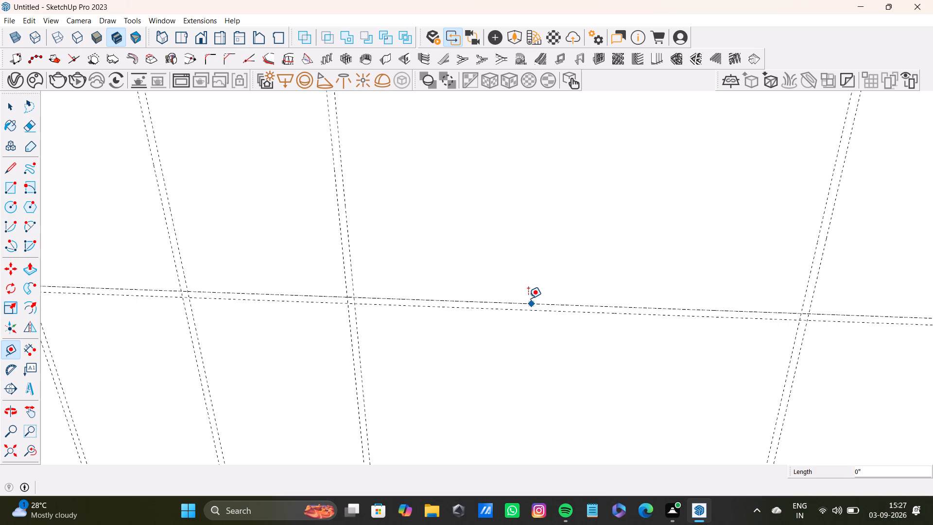
pyautogui.write('0.5')
pyautogui.hotkey('shift', '"')
pyautogui.press('Return')
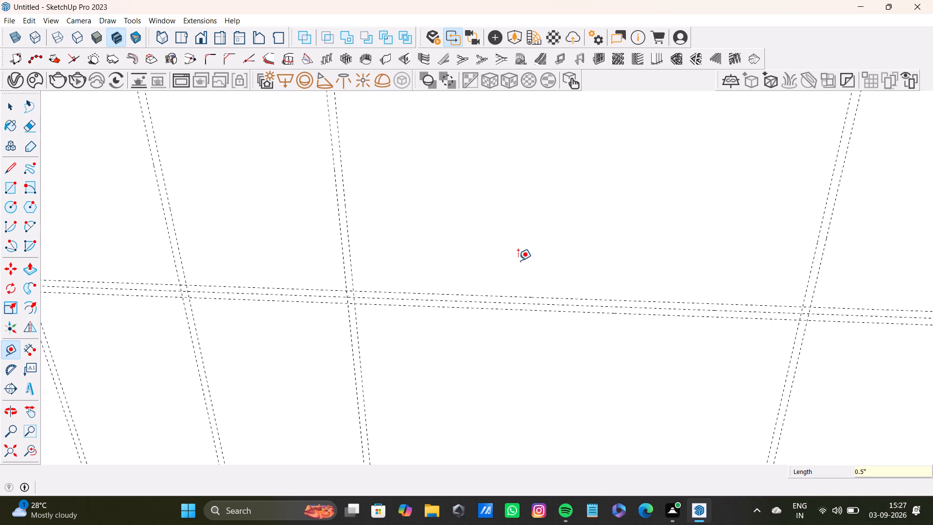
pyautogui.press('space')
# Draw a full-height rectangle in the back wall's leftmost 1' bay, from the upper to the lower horizontal guide between the vertical guide pairs.
pyautogui.scroll(-9, 514, 257)
pyautogui.keyDown('shift'); pyautogui.moveTo(505, 292); pyautogui.dragTo(556, 307, button='middle'); pyautogui.keyUp('shift')
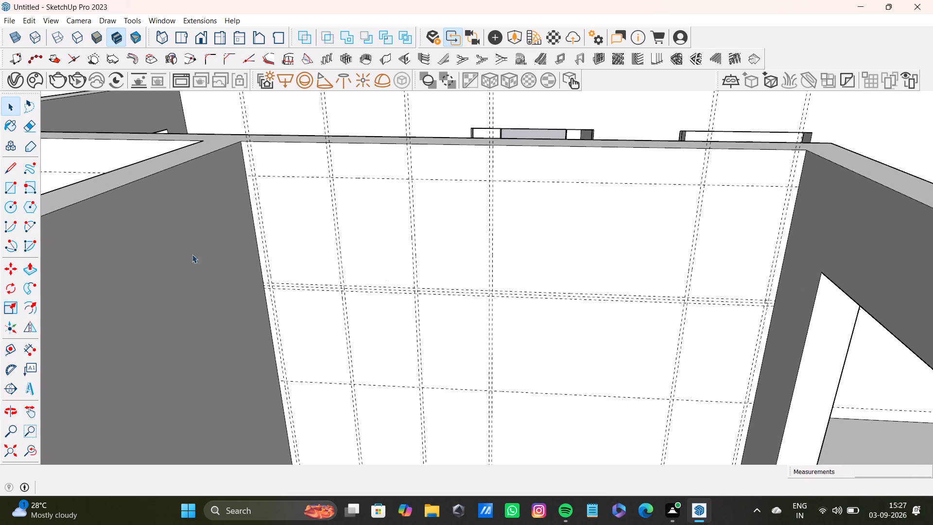
pyautogui.moveTo(6, 186); pyautogui.dragTo(23, 186)
pyautogui.scroll(7, 215, 203)
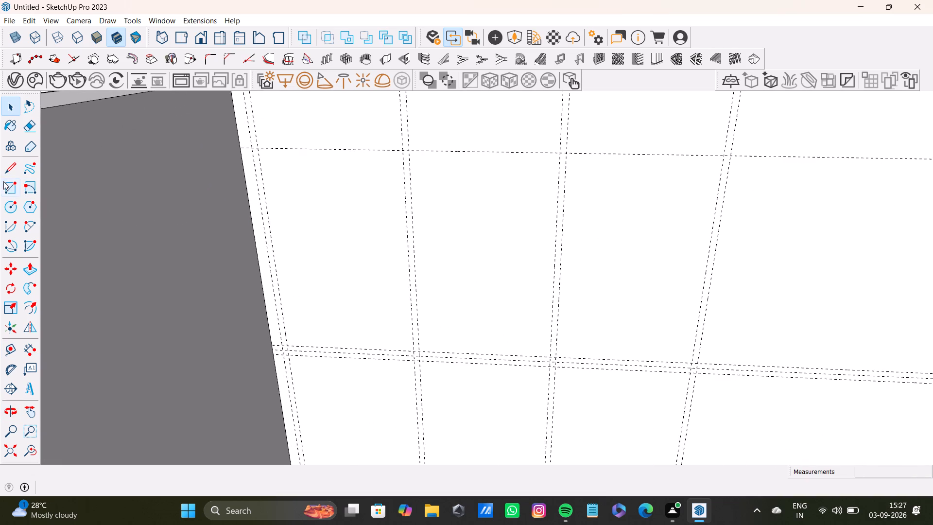
pyautogui.click(14, 191)
pyautogui.scroll(3, 236, 205)
pyautogui.moveTo(296, 211); pyautogui.dragTo(337, 235, button='middle')
pyautogui.scroll(4, 269, 191)
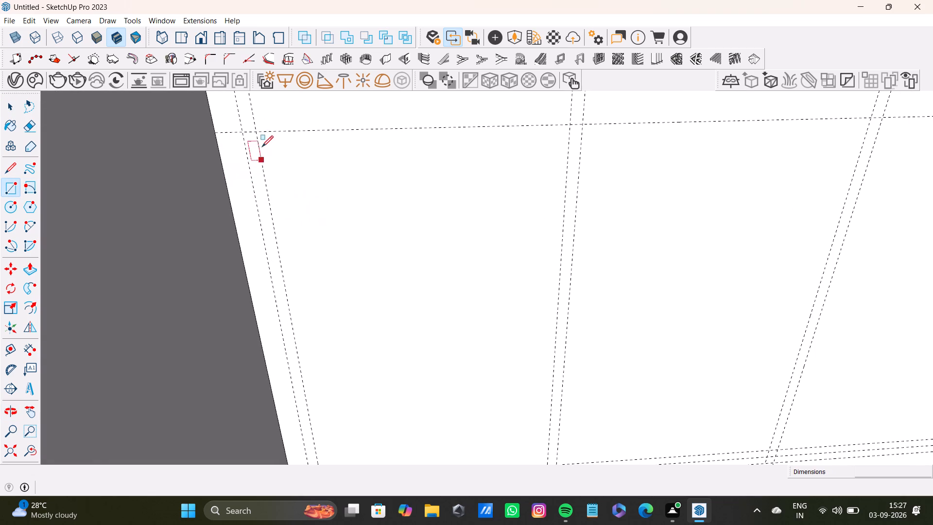
pyautogui.moveTo(258, 132); pyautogui.dragTo(263, 134)
pyautogui.scroll(-5, 411, 210)
pyautogui.moveTo(424, 298); pyautogui.dragTo(345, 184, button='middle')
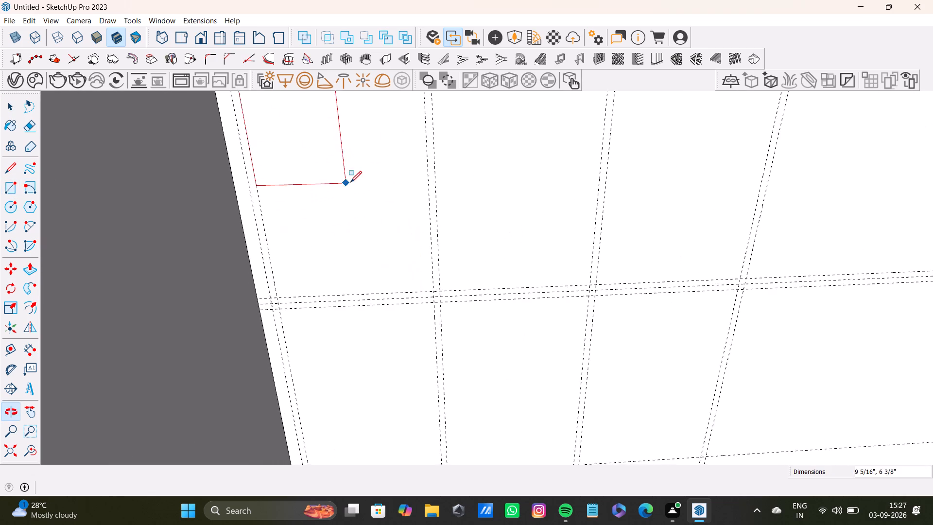
pyautogui.scroll(3, 368, 273)
pyautogui.moveTo(394, 319); pyautogui.dragTo(359, 175, button='middle')
pyautogui.scroll(2, 368, 353)
pyautogui.moveTo(385, 361); pyautogui.dragTo(377, 249, button='middle')
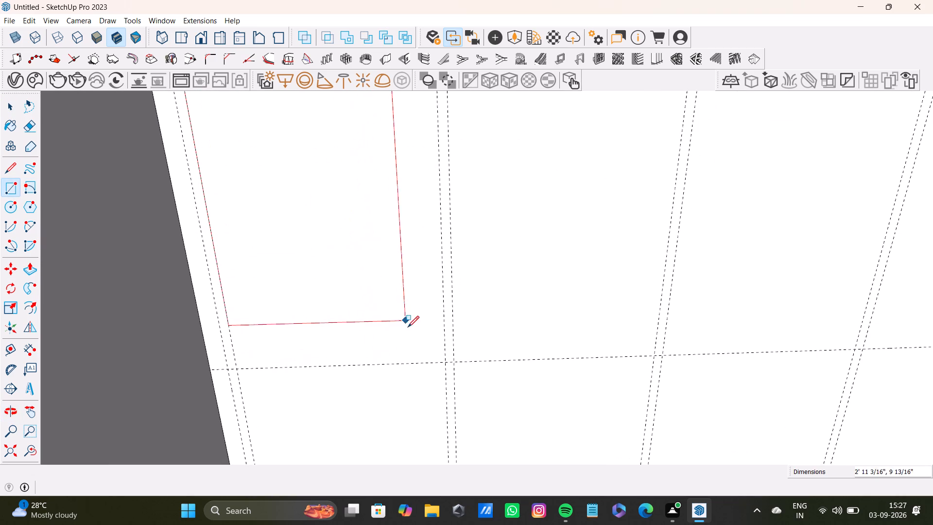
pyautogui.click(446, 363)
# Draw a full-height rectangle in the second narrow bay from the left, leaving the divider gap between the paired guides.
pyautogui.scroll(-4, 373, 290)
pyautogui.scroll(-2, 366, 240)
pyautogui.moveTo(379, 204); pyautogui.dragTo(335, 383, button='middle')
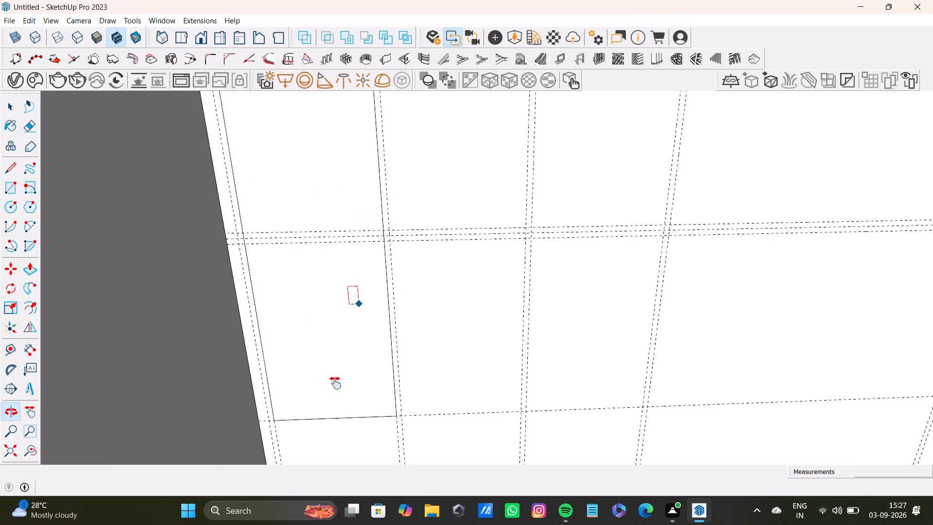
pyautogui.moveTo(335, 383); pyautogui.dragTo(333, 435, button='middle')
pyautogui.scroll(1, 347, 245)
pyautogui.moveTo(340, 147); pyautogui.dragTo(346, 151)
pyautogui.scroll(-3, 439, 292)
pyautogui.moveTo(455, 364); pyautogui.dragTo(430, 226, button='middle')
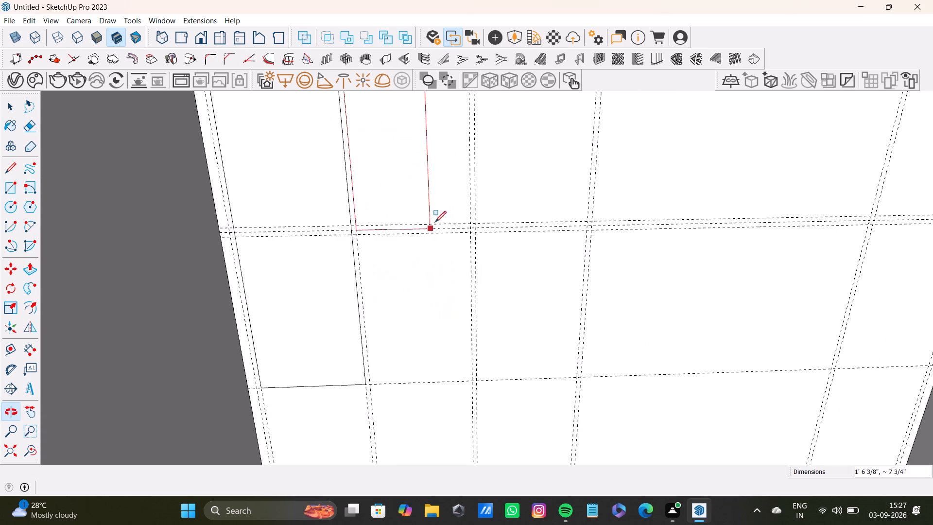
pyautogui.click(470, 380)
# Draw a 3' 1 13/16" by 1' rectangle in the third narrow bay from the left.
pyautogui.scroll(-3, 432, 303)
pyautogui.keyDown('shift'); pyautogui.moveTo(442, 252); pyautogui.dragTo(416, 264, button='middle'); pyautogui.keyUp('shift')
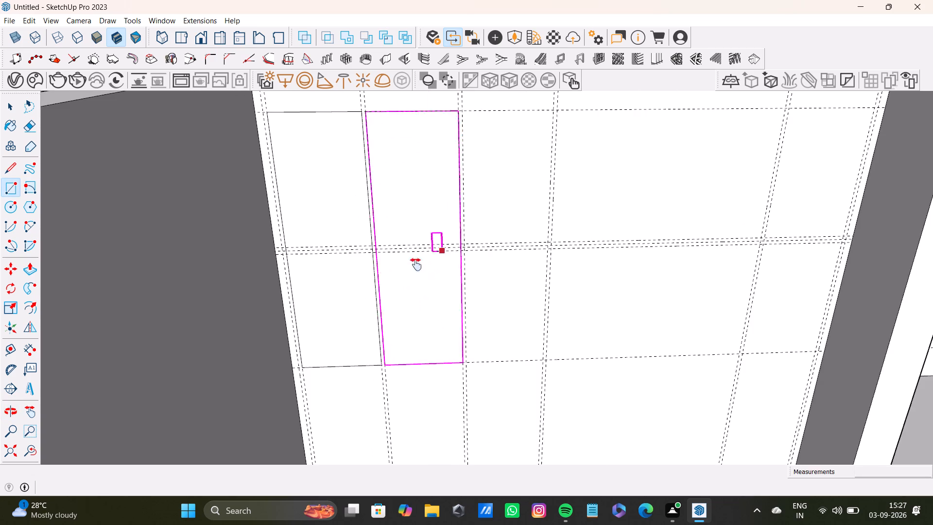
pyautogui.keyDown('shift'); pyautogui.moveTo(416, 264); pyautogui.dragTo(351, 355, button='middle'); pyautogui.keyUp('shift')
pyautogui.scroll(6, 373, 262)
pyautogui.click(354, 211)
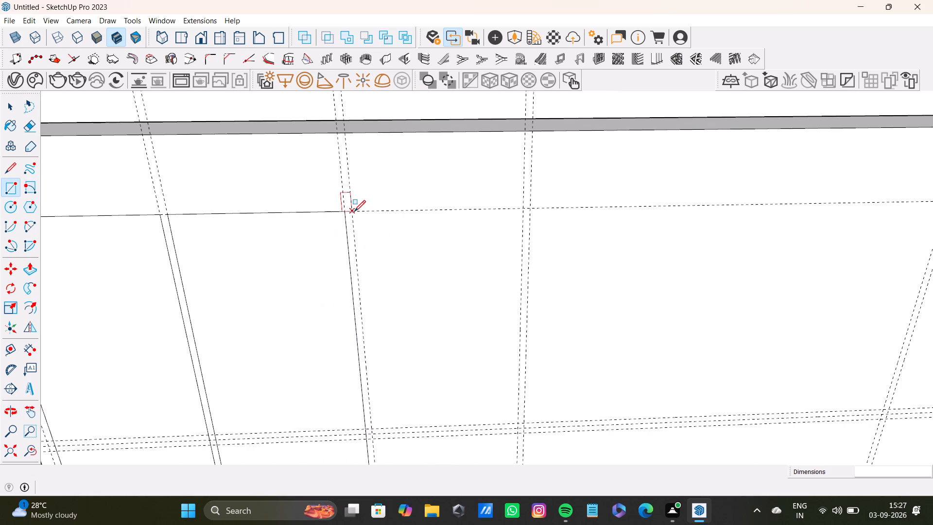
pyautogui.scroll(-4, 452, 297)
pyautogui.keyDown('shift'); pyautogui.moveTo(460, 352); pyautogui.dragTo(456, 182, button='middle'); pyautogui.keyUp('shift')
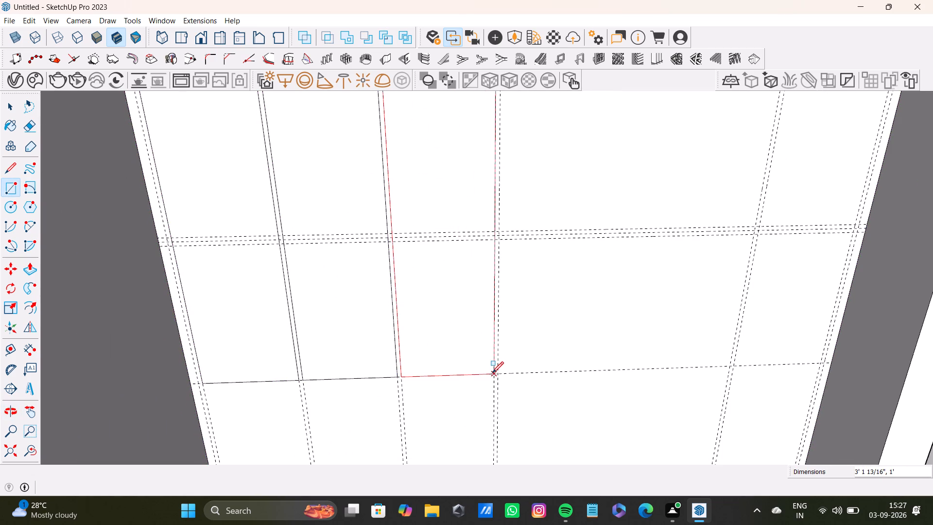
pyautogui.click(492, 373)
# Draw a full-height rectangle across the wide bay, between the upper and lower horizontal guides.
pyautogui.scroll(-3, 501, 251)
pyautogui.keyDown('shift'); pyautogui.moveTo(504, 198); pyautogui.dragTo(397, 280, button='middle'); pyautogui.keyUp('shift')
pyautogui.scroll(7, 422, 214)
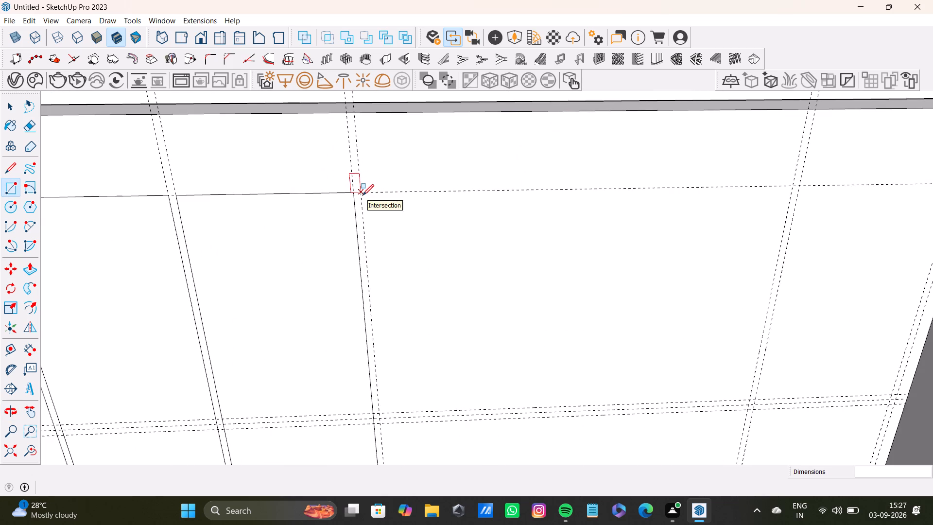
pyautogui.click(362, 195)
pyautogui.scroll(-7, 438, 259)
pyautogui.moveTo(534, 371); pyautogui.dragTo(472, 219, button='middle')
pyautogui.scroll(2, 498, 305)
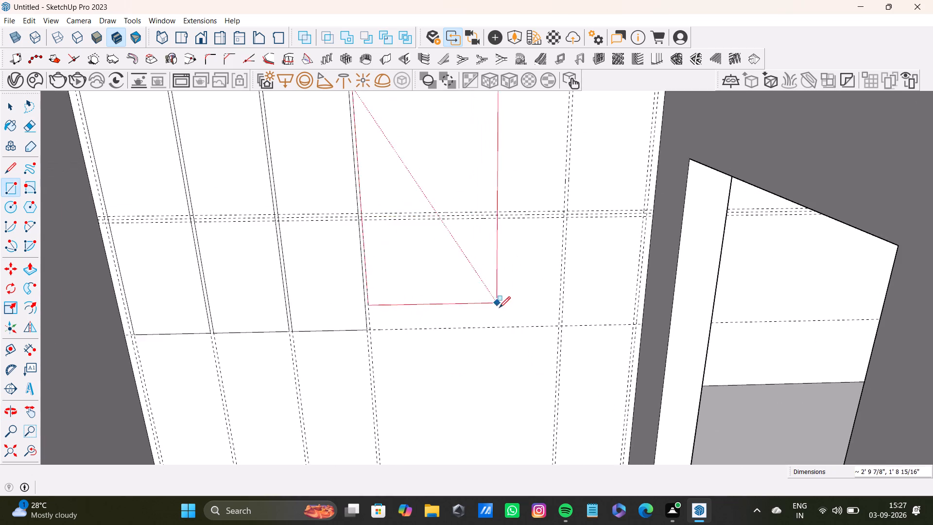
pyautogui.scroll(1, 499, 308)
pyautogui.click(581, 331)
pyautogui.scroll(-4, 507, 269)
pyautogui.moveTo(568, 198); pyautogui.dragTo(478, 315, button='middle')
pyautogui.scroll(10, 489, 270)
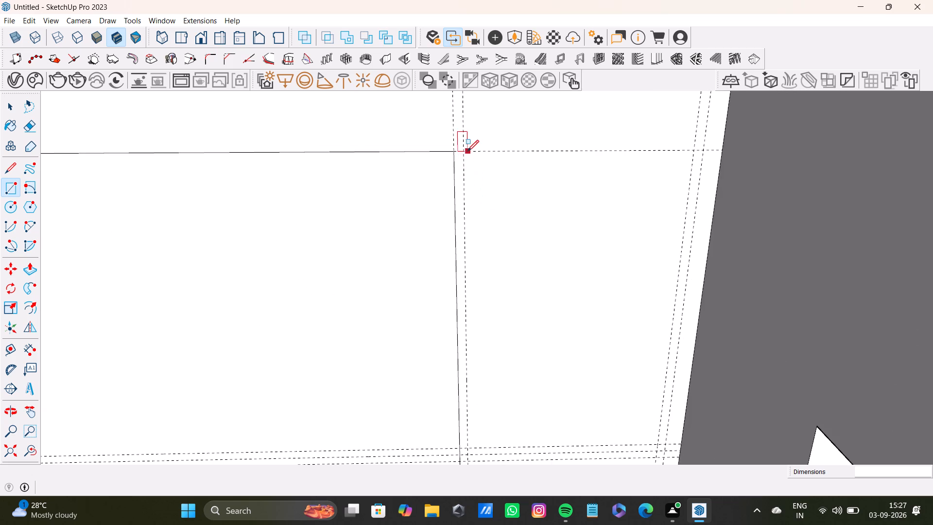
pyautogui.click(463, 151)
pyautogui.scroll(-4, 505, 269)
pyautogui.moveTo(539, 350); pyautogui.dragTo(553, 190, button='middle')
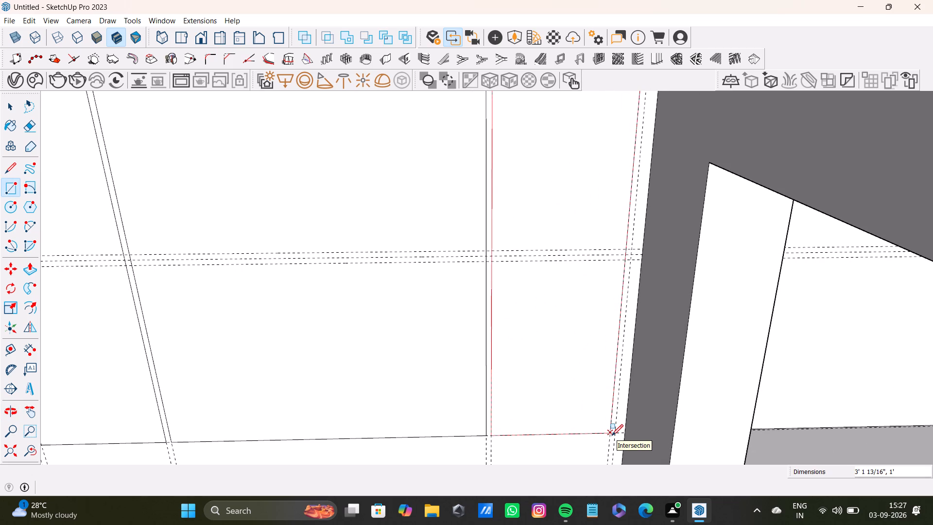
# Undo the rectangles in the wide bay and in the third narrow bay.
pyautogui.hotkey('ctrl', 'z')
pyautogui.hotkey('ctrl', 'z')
# Draw a 3' 1 13/16" by 1' rectangle in the third narrow bay, between its inner vertical guides.
pyautogui.scroll(-4, 284, 281)
pyautogui.keyDown('shift'); pyautogui.moveTo(287, 265); pyautogui.dragTo(482, 305, button='middle'); pyautogui.keyUp('shift')
pyautogui.scroll(7, 188, 133)
pyautogui.click(280, 155)
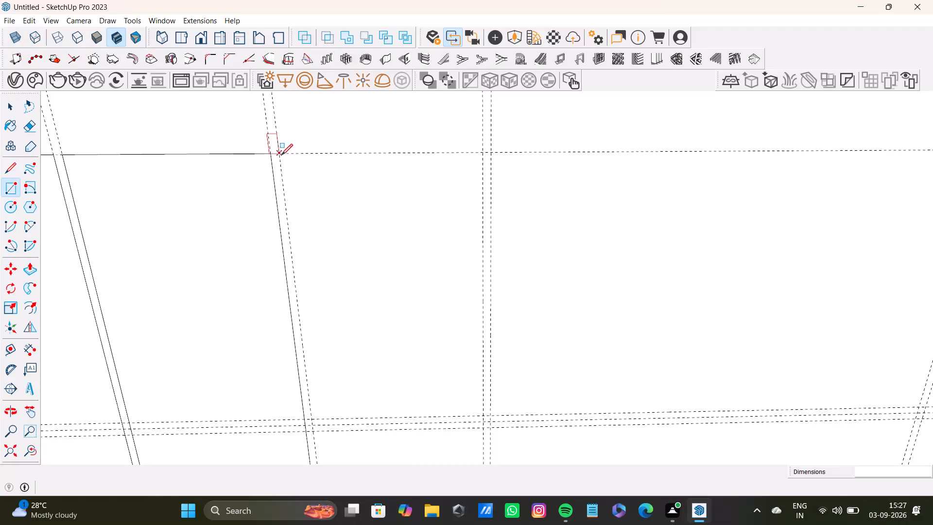
pyautogui.scroll(-3, 381, 262)
pyautogui.keyDown('shift'); pyautogui.moveTo(403, 313); pyautogui.dragTo(382, 122, button='middle'); pyautogui.keyUp('shift')
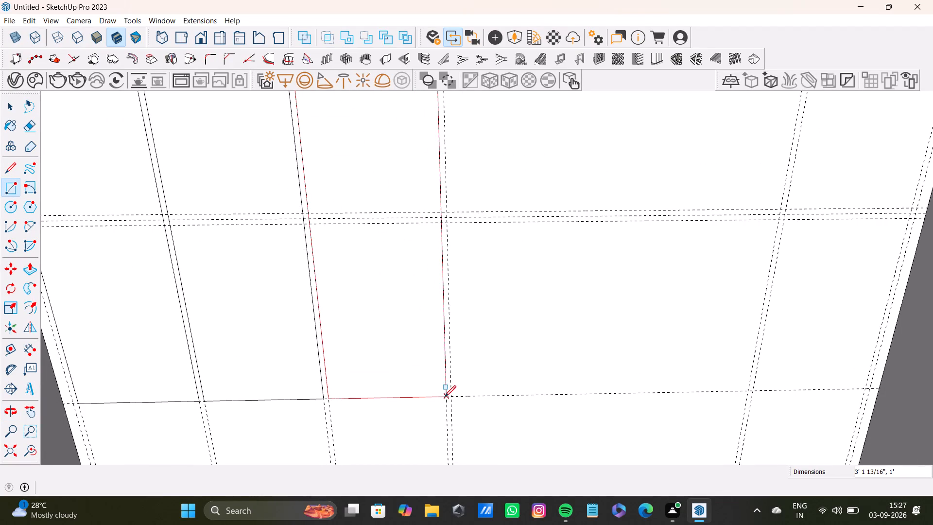
pyautogui.click(445, 397)
# Draw a 2' 7" by 1' 6 3/8" rectangle in the wide bay, from the upper horizontal guide to the top one of the three middle guides.
pyautogui.scroll(-4, 427, 271)
pyautogui.keyDown('shift'); pyautogui.moveTo(434, 192); pyautogui.dragTo(358, 314, button='middle'); pyautogui.keyUp('shift')
pyautogui.scroll(4, 363, 249)
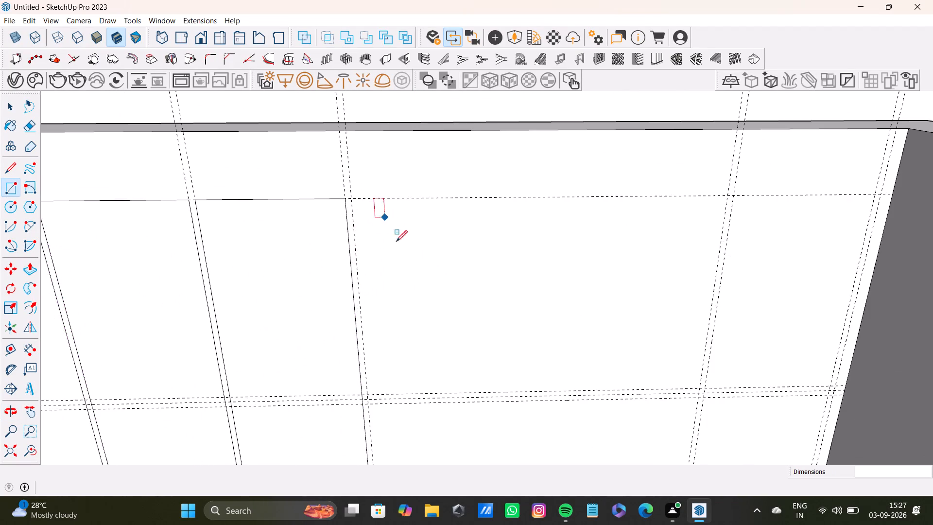
pyautogui.scroll(-8, 397, 246)
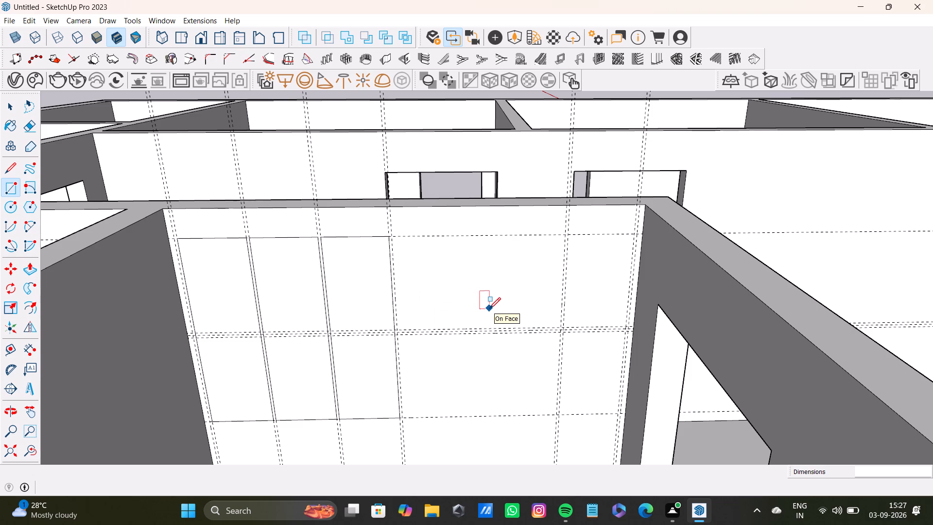
pyautogui.scroll(15, 412, 262)
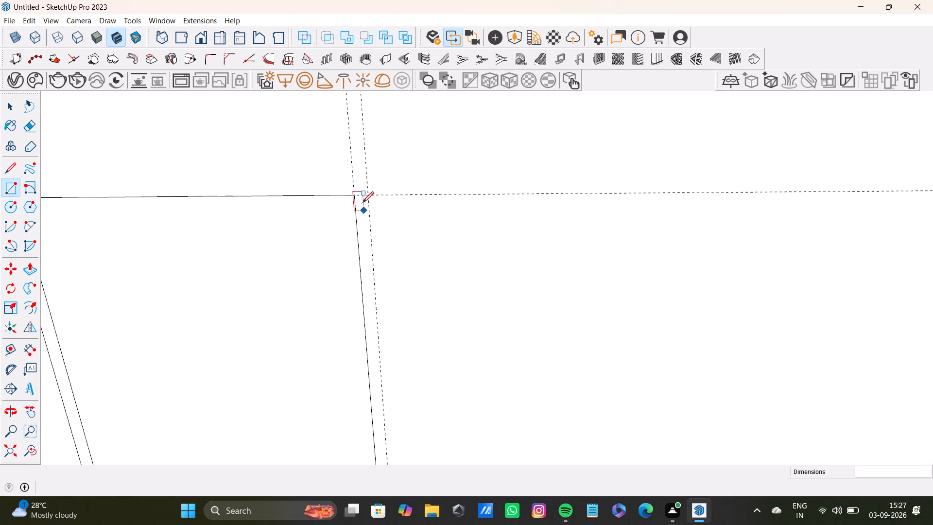
pyautogui.click(367, 193)
pyautogui.scroll(-3, 546, 312)
pyautogui.moveTo(648, 351); pyautogui.dragTo(444, 279, button='middle')
pyautogui.scroll(-2, 664, 407)
pyautogui.moveTo(675, 404); pyautogui.dragTo(607, 344, button='middle')
pyautogui.click(670, 380)
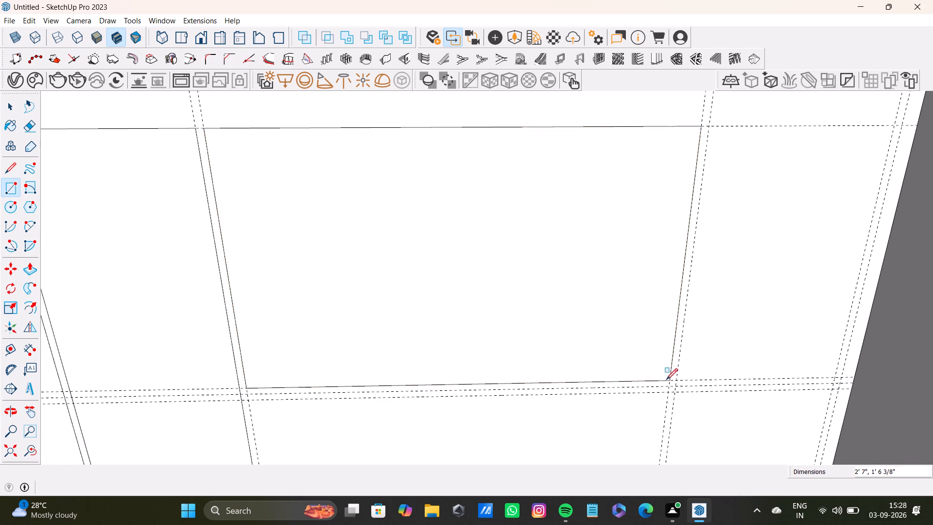
# Draw a matching rectangle in the wide bay's lower half, from the lowest of the three middle guides to the lower horizontal guide.
pyautogui.scroll(-3, 608, 385)
pyautogui.keyDown('shift'); pyautogui.moveTo(605, 386); pyautogui.dragTo(571, 264, button='middle'); pyautogui.keyUp('shift')
pyautogui.scroll(7, 320, 322)
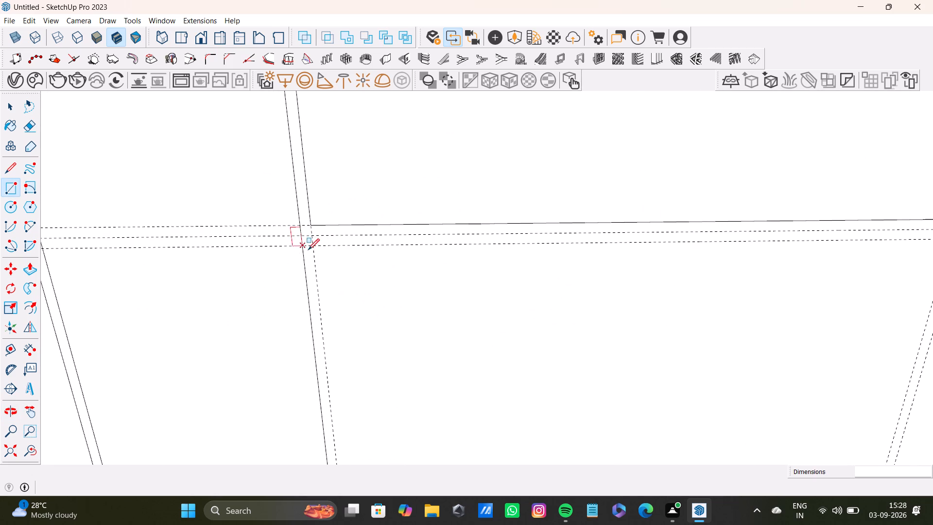
pyautogui.click(311, 247)
pyautogui.scroll(-3, 523, 382)
pyautogui.moveTo(589, 407); pyautogui.dragTo(444, 281, button='middle')
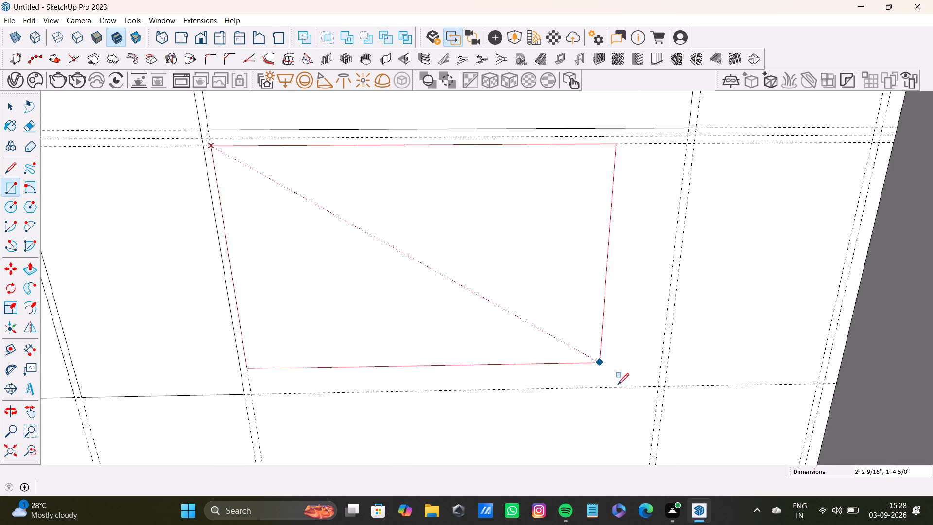
pyautogui.click(657, 384)
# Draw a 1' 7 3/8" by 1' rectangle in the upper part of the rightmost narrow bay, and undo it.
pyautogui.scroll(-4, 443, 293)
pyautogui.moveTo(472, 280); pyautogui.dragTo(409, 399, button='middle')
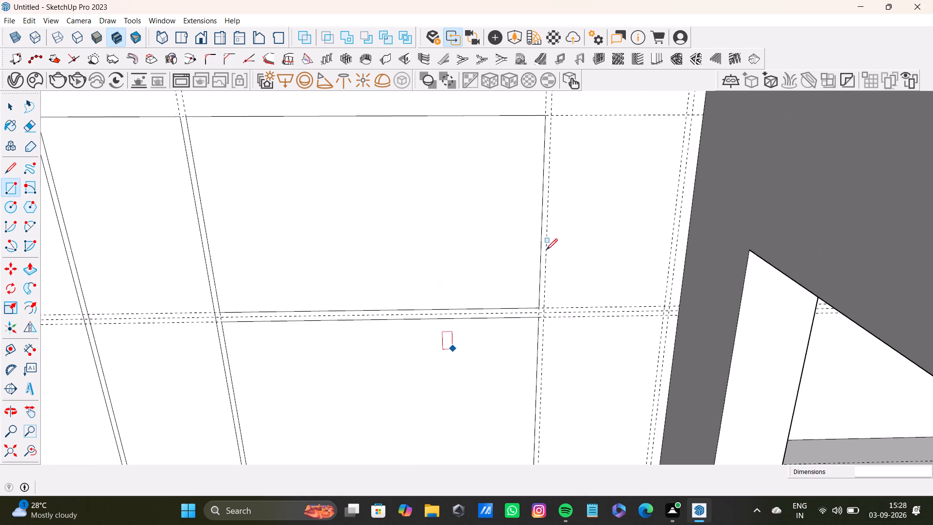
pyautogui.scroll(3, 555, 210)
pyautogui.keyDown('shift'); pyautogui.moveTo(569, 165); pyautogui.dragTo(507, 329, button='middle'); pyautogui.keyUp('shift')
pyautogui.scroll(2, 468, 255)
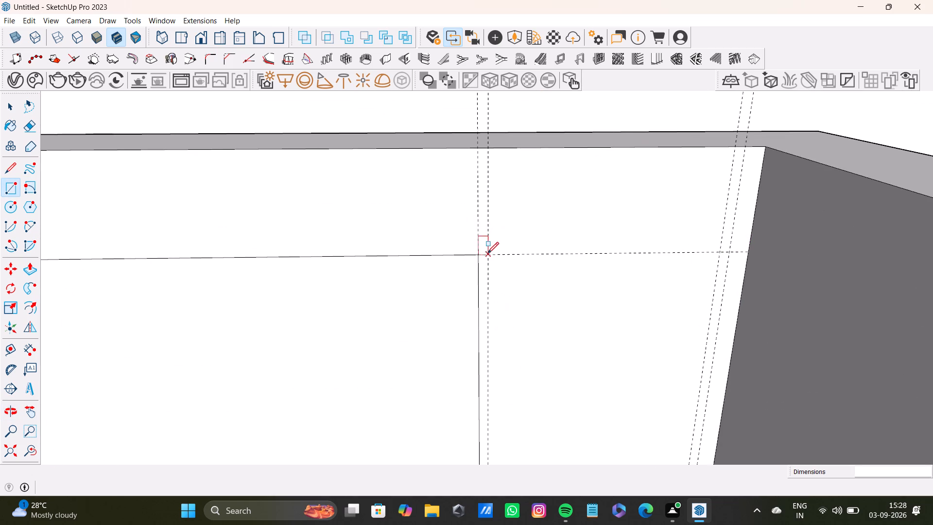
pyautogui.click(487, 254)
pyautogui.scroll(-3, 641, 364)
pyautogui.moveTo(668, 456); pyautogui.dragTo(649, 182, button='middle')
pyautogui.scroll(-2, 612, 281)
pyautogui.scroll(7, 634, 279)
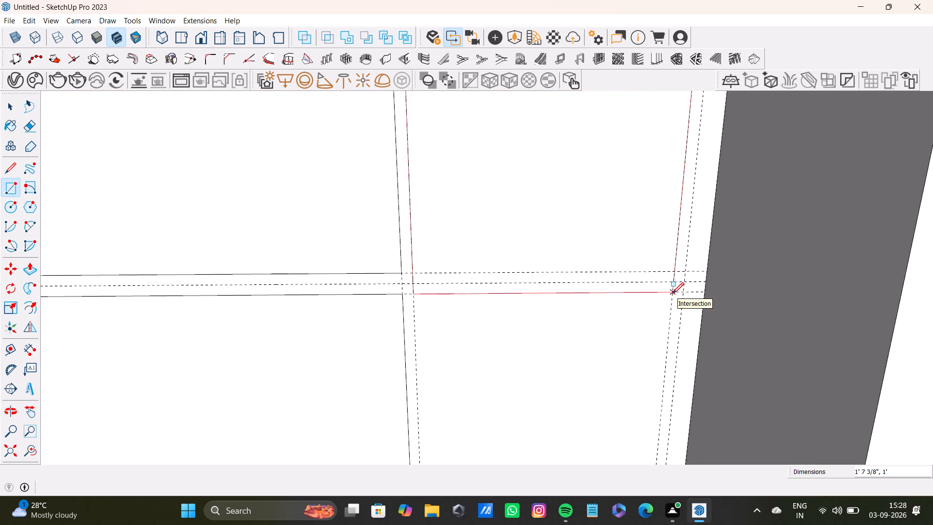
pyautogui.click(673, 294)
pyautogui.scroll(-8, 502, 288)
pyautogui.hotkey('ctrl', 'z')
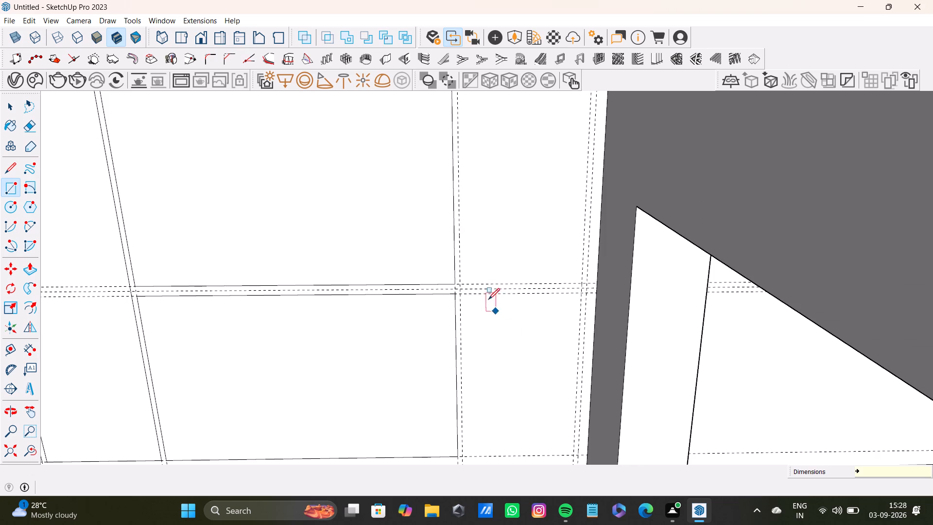
# Draw a full-height rectangle, 3' 1 13/16" high, in the rightmost narrow bay between its inner vertical guides.
pyautogui.scroll(7, 474, 289)
pyautogui.scroll(-8, 447, 264)
pyautogui.moveTo(483, 194); pyautogui.dragTo(484, 372, button='middle')
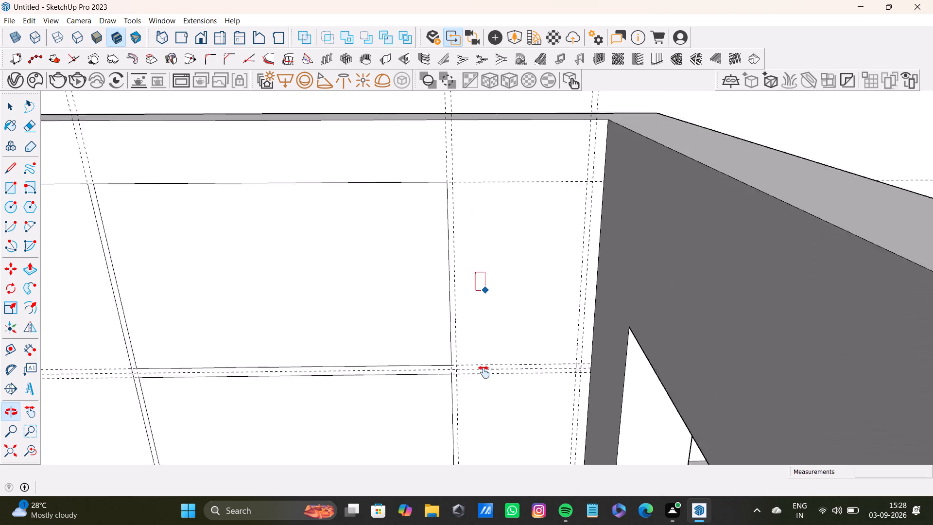
pyautogui.moveTo(484, 372); pyautogui.dragTo(484, 373, button='middle')
pyautogui.scroll(7, 464, 267)
pyautogui.click(449, 249)
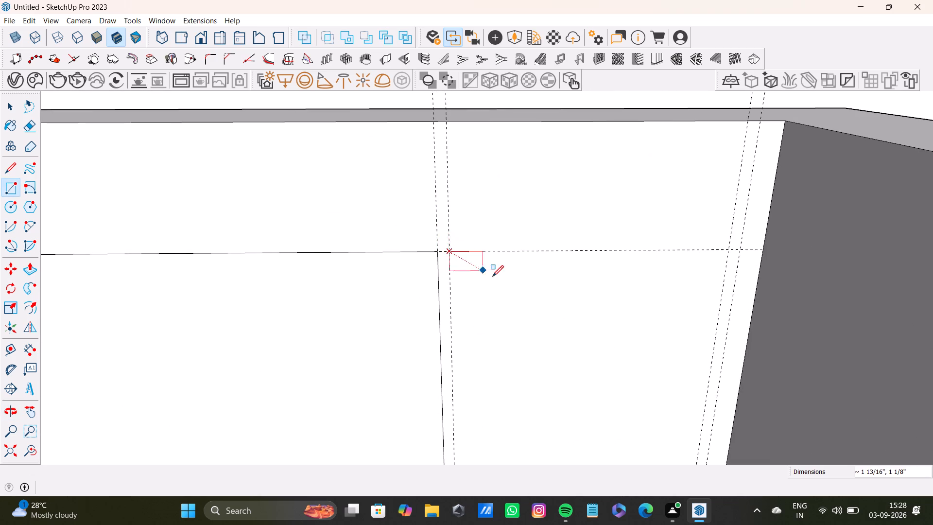
pyautogui.scroll(-9, 493, 277)
pyautogui.moveTo(542, 370); pyautogui.dragTo(530, 217, button='middle')
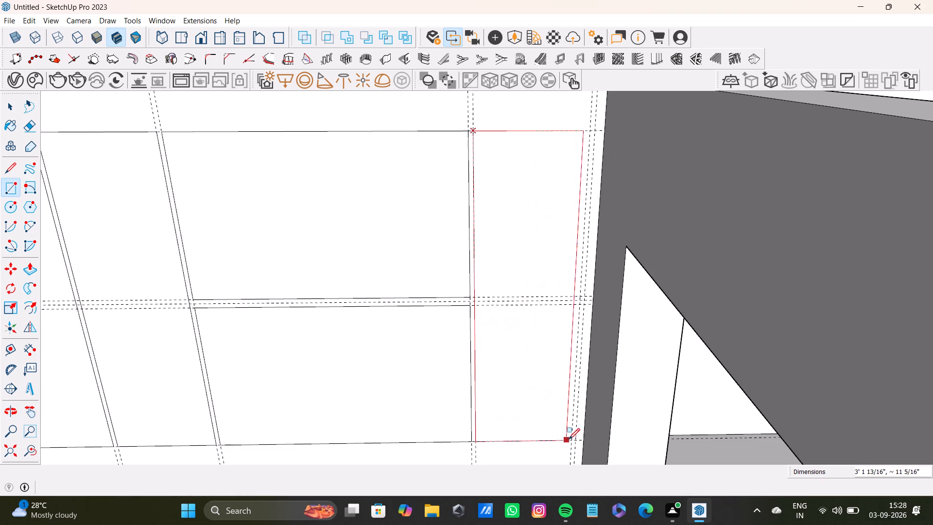
pyautogui.click(570, 439)
pyautogui.press('space')
pyautogui.scroll(-3, 493, 381)
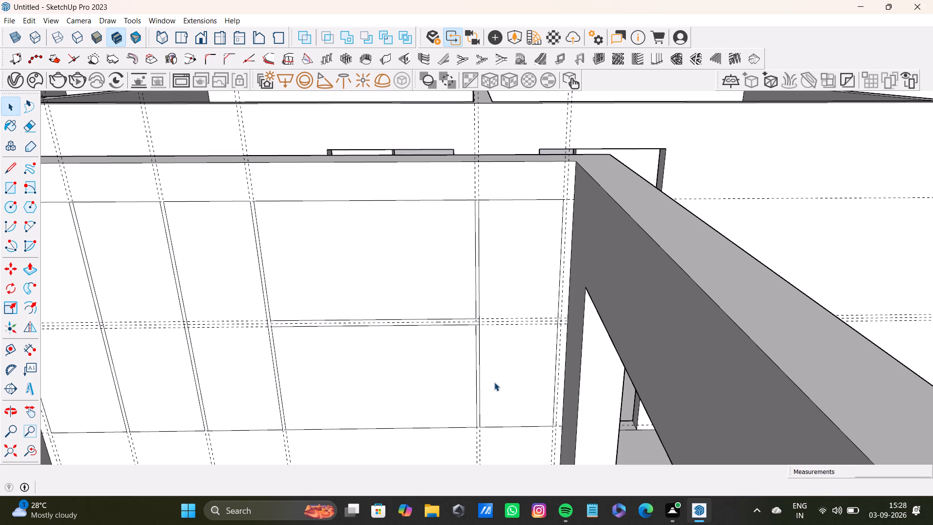
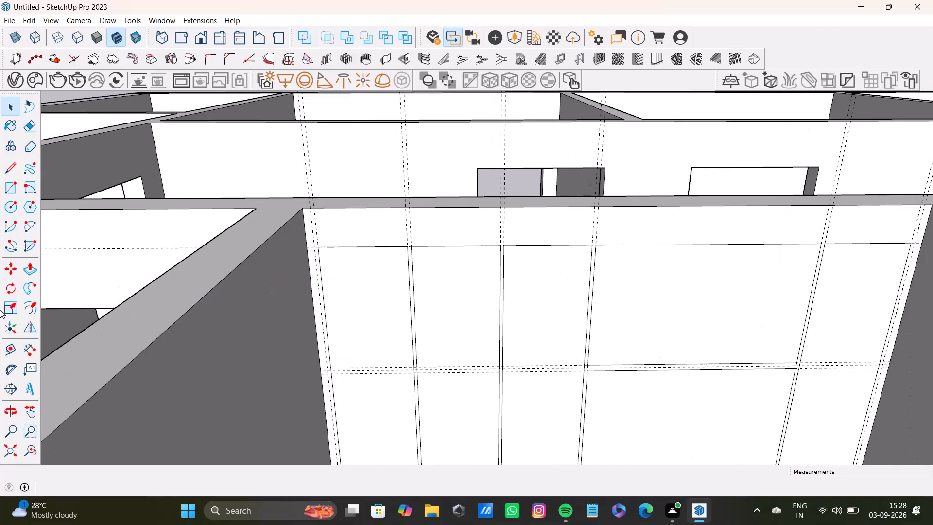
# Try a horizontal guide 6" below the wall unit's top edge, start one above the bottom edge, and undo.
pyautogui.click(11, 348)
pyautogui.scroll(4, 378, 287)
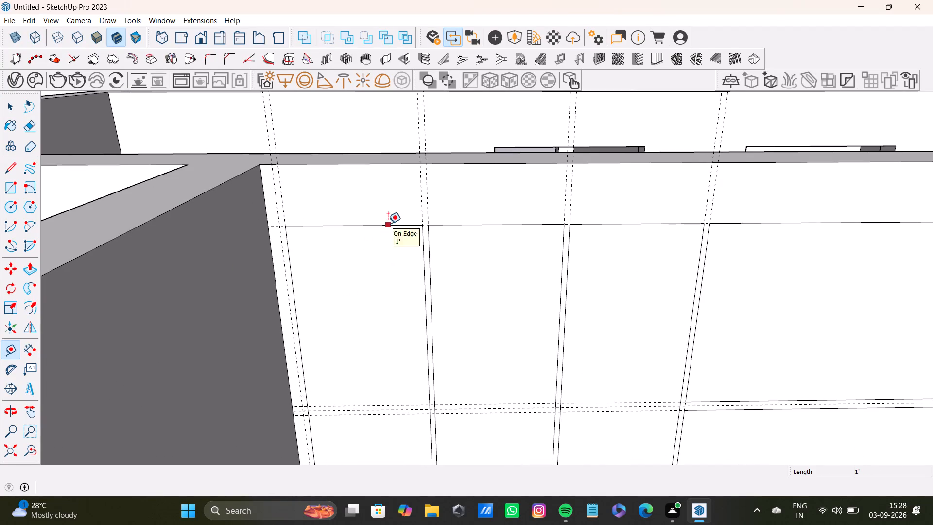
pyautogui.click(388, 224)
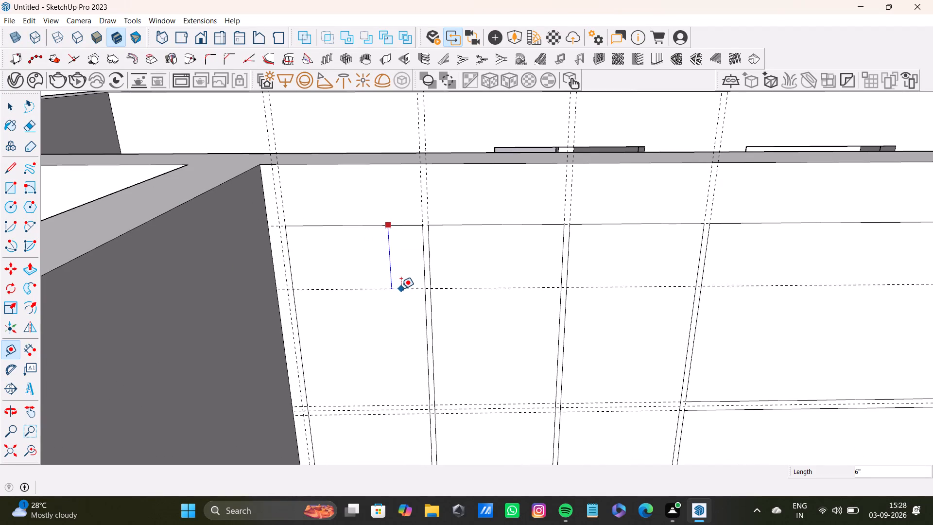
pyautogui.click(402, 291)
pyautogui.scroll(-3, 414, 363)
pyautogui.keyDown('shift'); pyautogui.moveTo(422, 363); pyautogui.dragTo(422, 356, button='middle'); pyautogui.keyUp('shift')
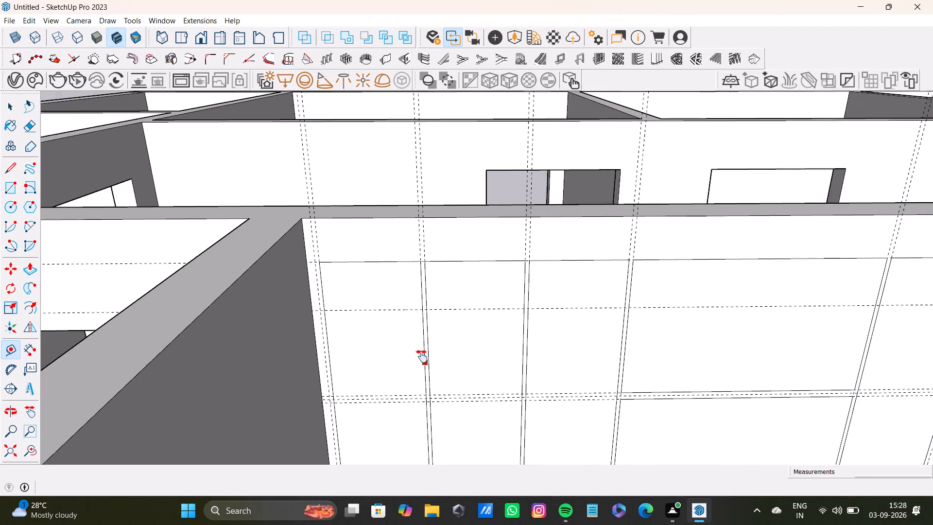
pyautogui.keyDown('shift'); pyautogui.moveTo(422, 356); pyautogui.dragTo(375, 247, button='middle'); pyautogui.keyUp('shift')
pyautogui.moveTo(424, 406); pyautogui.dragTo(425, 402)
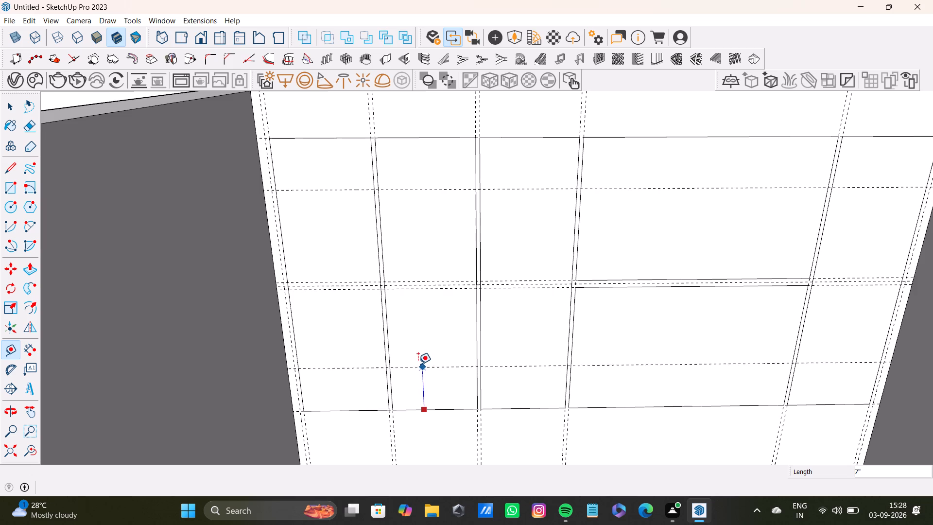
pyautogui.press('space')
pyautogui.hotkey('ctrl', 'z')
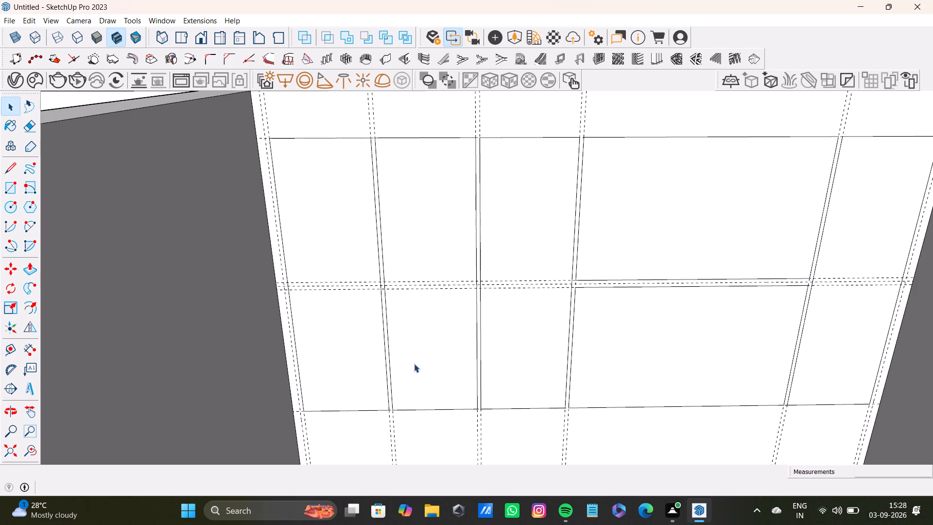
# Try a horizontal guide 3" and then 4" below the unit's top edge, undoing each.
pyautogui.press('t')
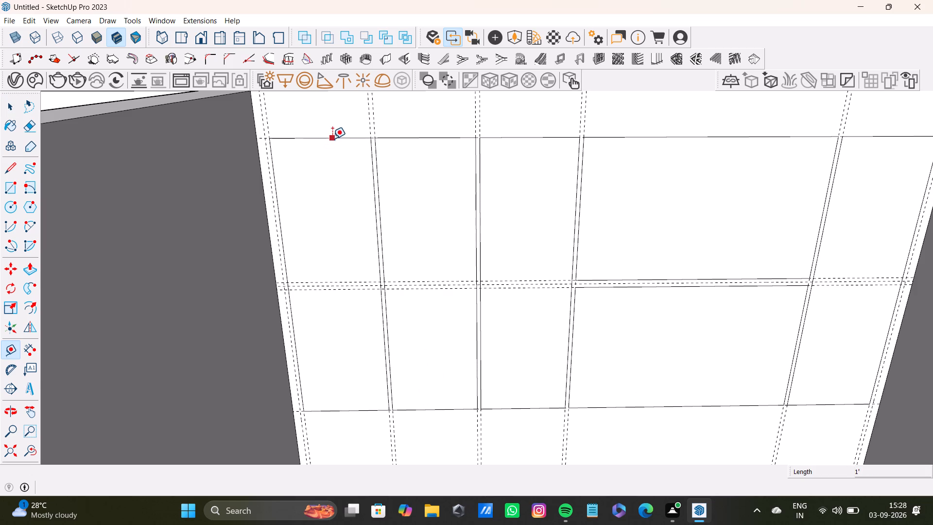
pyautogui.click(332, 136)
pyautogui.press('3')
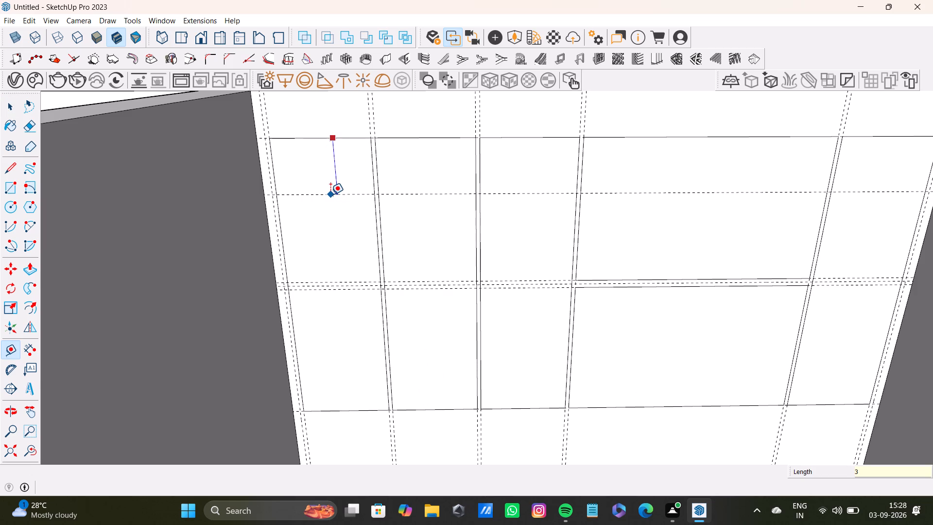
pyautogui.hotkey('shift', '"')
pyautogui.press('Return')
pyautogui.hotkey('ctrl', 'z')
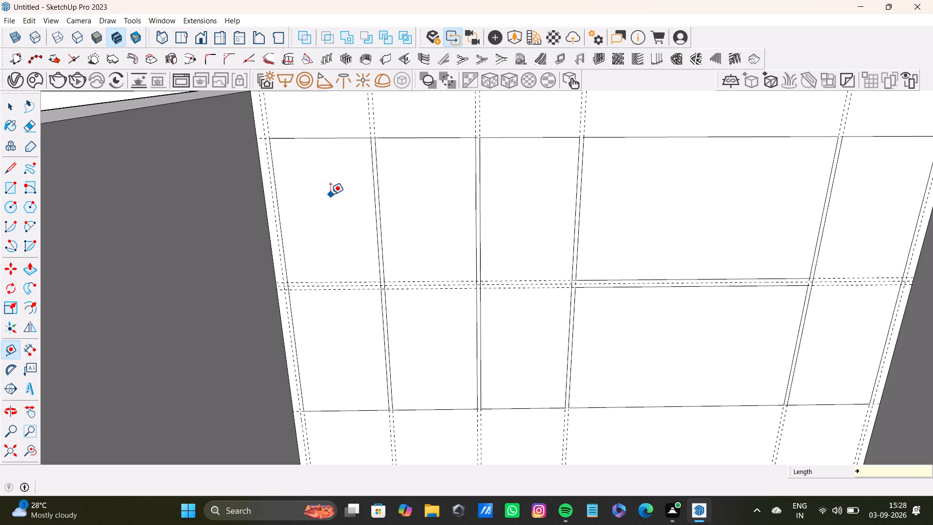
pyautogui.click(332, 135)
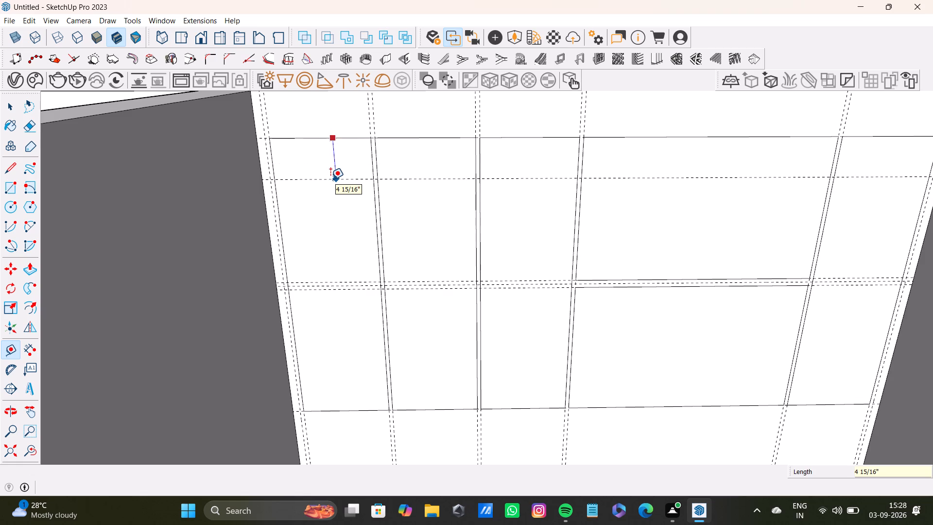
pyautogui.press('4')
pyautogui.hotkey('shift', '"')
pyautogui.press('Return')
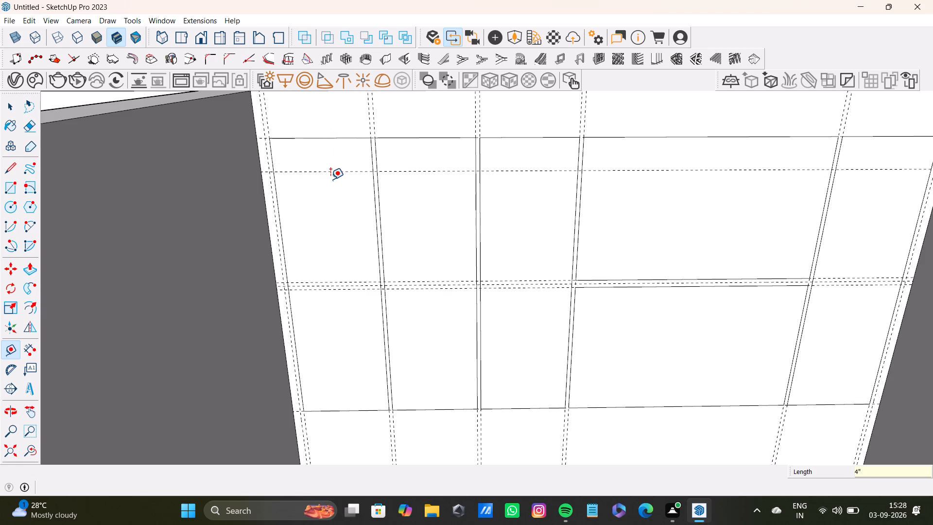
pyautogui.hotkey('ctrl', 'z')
# Place horizontal guides 5" below the unit's top edge and 5" above its bottom edge.
pyautogui.click(322, 139)
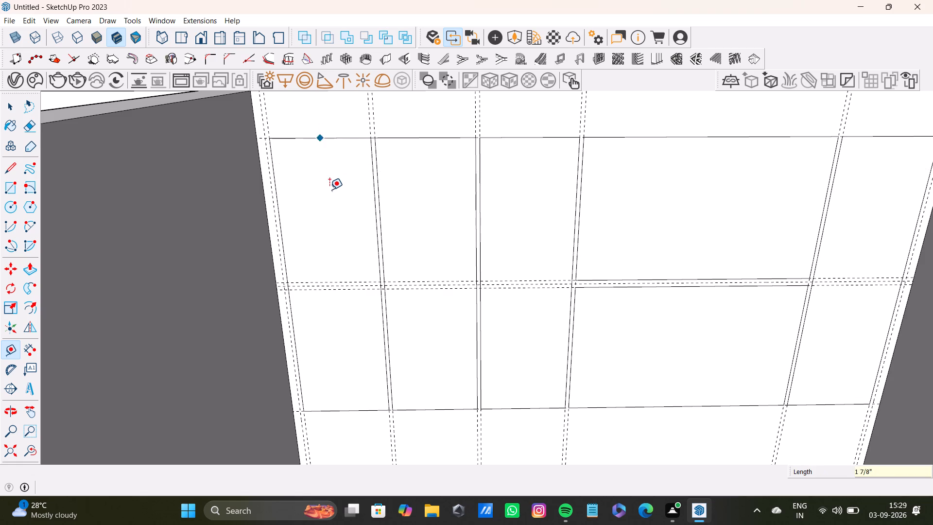
pyautogui.press('5')
pyautogui.hotkey('shift', '"')
pyautogui.press('Return')
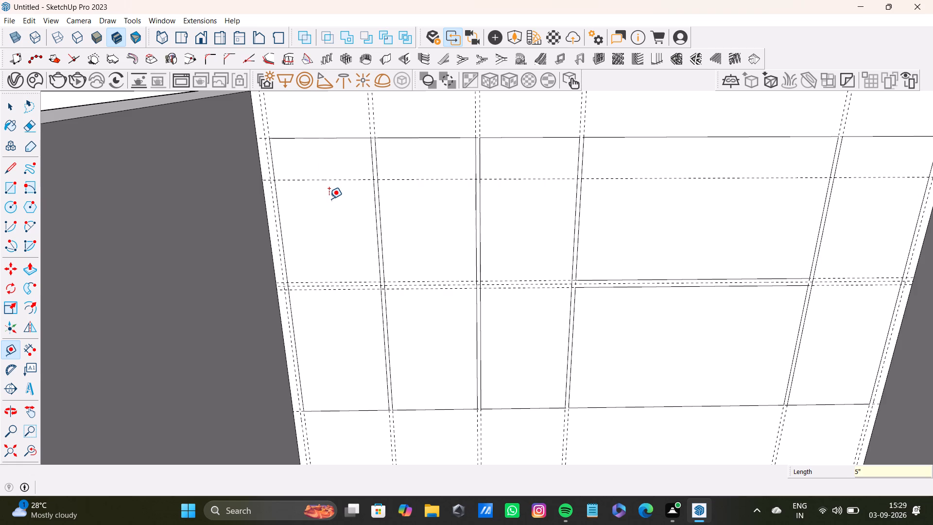
pyautogui.click(434, 407)
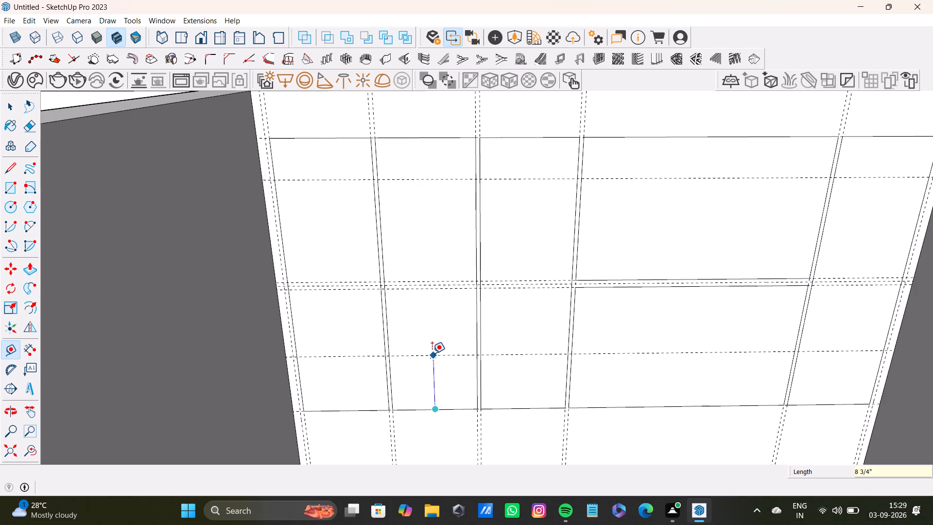
pyautogui.press('5')
pyautogui.hotkey('shift', '"')
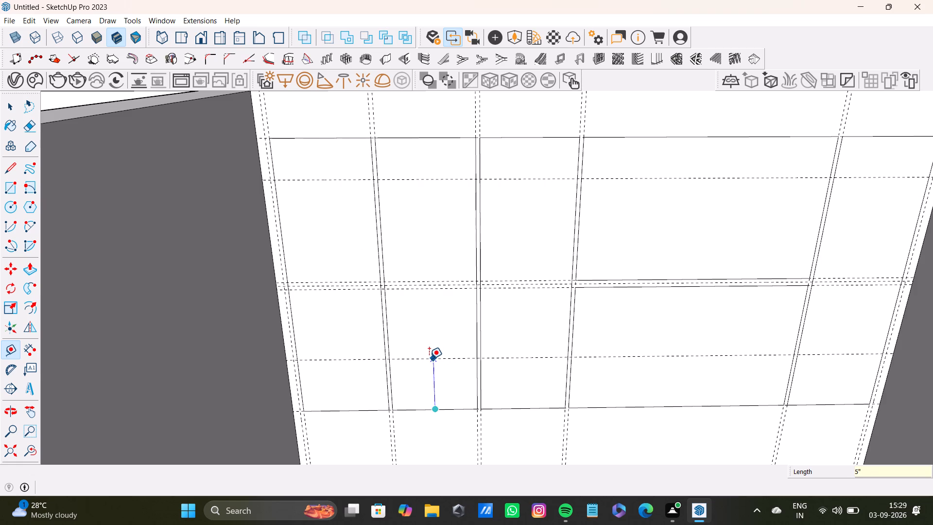
pyautogui.press('Return')
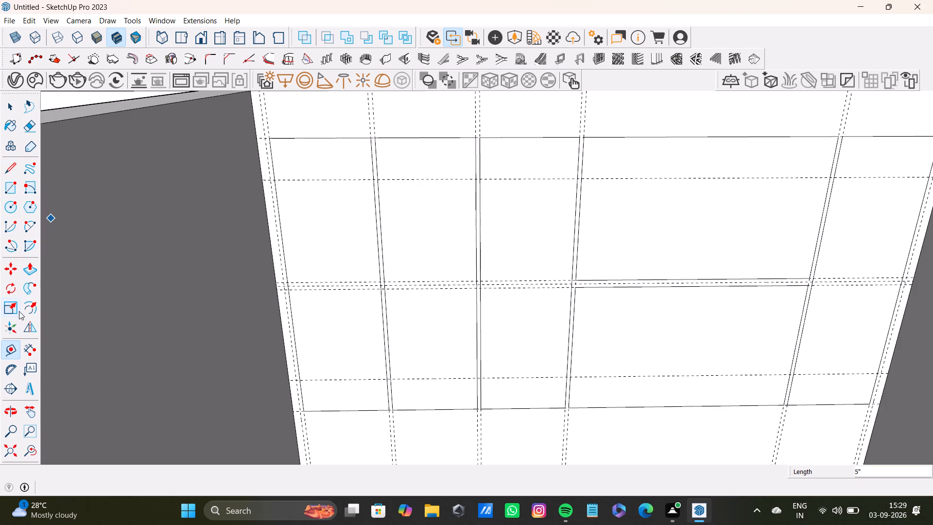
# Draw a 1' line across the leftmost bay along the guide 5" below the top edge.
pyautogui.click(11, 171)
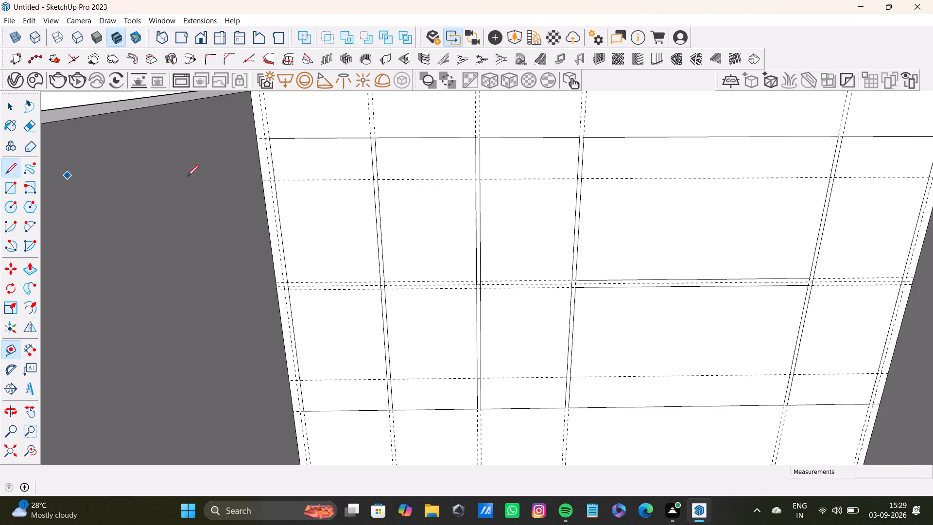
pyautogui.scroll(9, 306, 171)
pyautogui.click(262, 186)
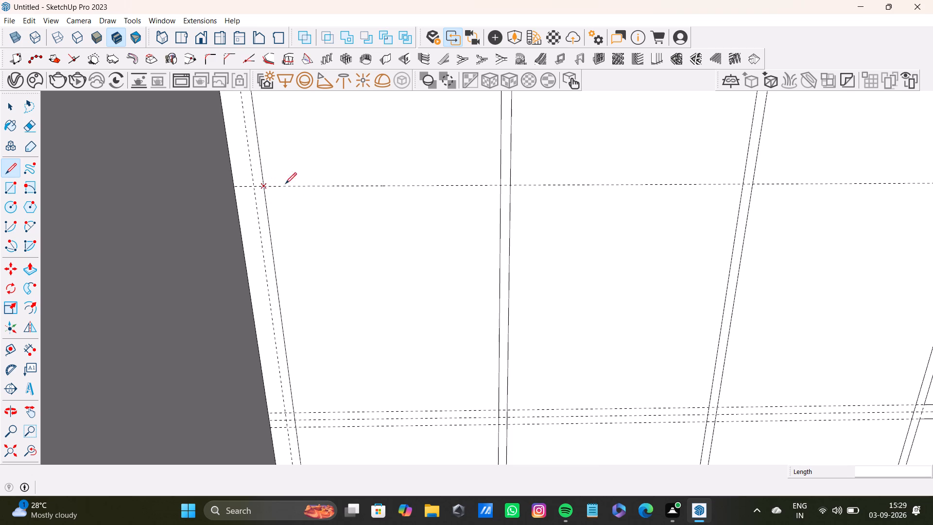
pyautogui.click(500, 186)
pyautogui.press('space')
# Draw a two-point arc across the leftmost bay from the 5" guide, bulging 5" up to the top edge.
pyautogui.click(21, 222)
pyautogui.click(262, 185)
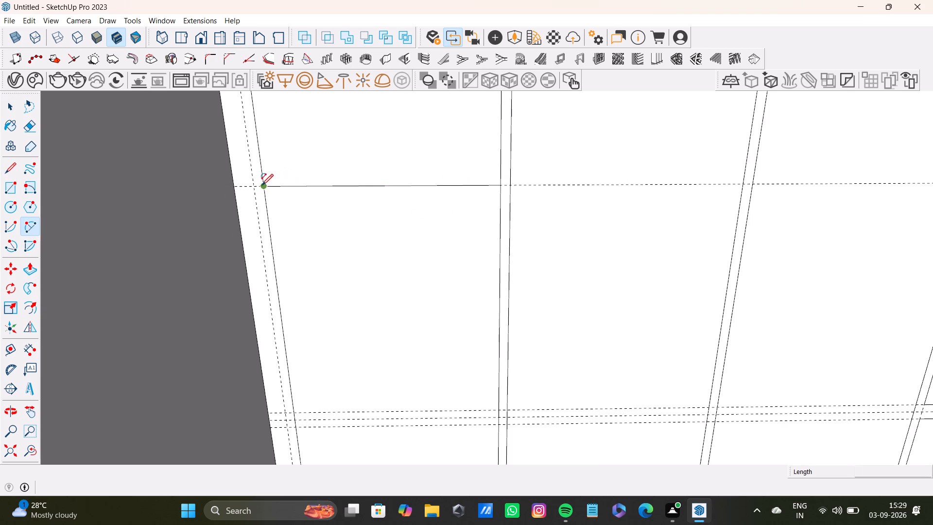
pyautogui.click(500, 185)
pyautogui.scroll(-3, 376, 113)
pyautogui.moveTo(373, 114); pyautogui.dragTo(362, 246, button='middle')
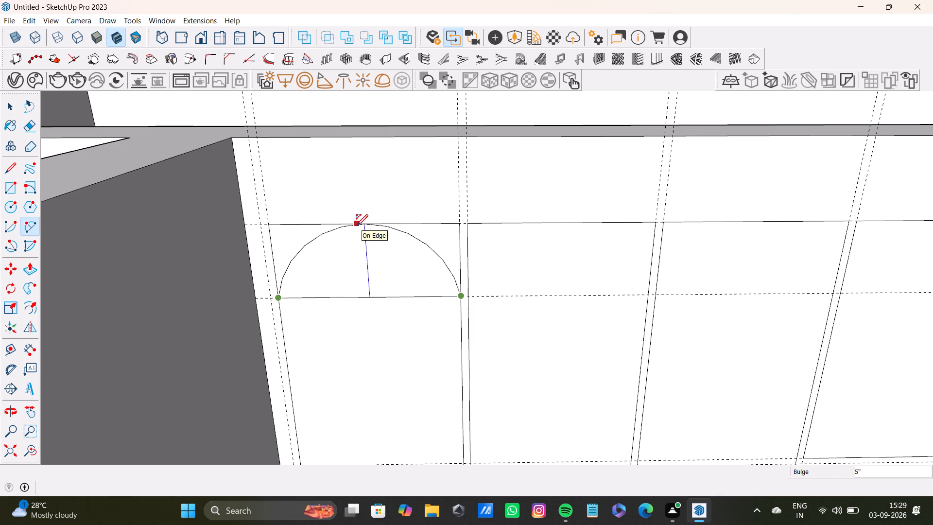
pyautogui.click(357, 226)
# Draw a two-point arc across the second narrow bay from the lower 5" guide, bulging 5" down to the bottom edge.
pyautogui.scroll(-5, 386, 293)
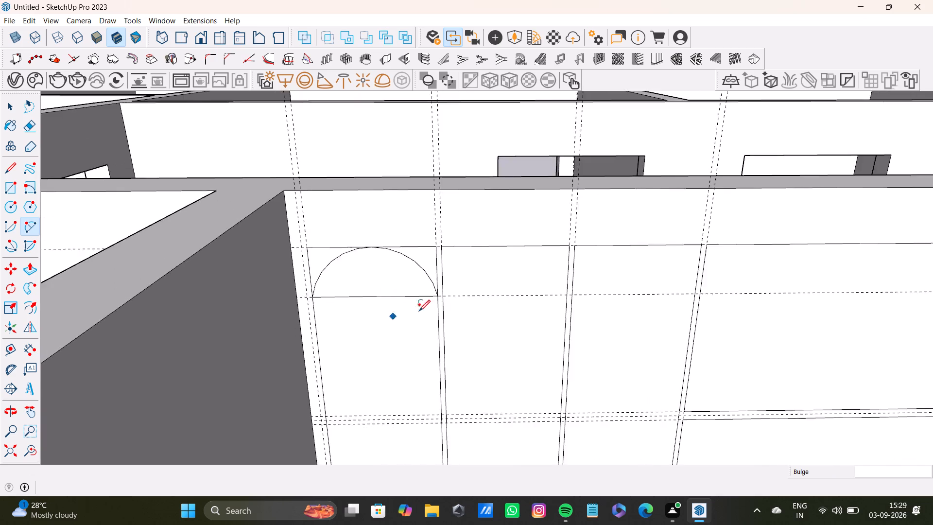
pyautogui.scroll(-3, 419, 311)
pyautogui.moveTo(438, 319); pyautogui.dragTo(380, 178, button='middle')
pyautogui.scroll(3, 424, 290)
pyautogui.keyDown('shift'); pyautogui.moveTo(430, 296); pyautogui.dragTo(407, 204, button='middle'); pyautogui.keyUp('shift')
pyautogui.scroll(3, 375, 286)
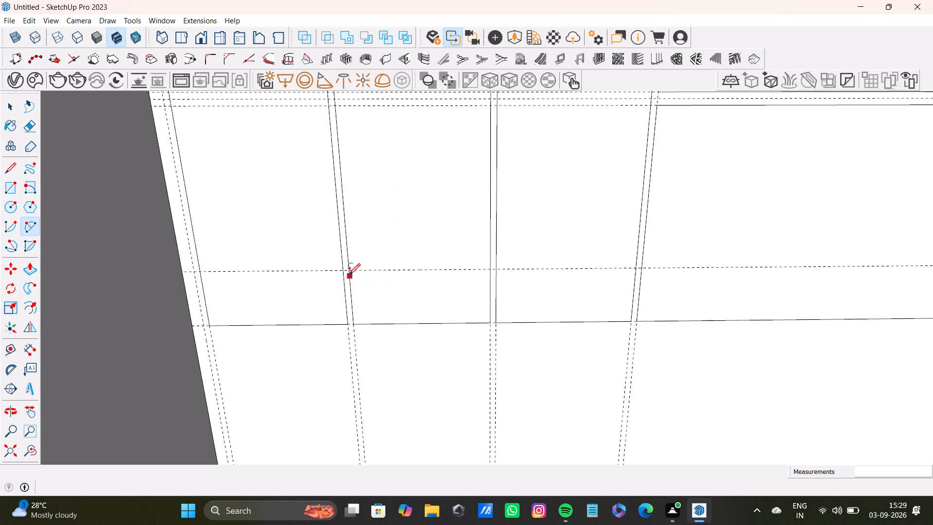
pyautogui.moveTo(349, 271); pyautogui.dragTo(355, 270)
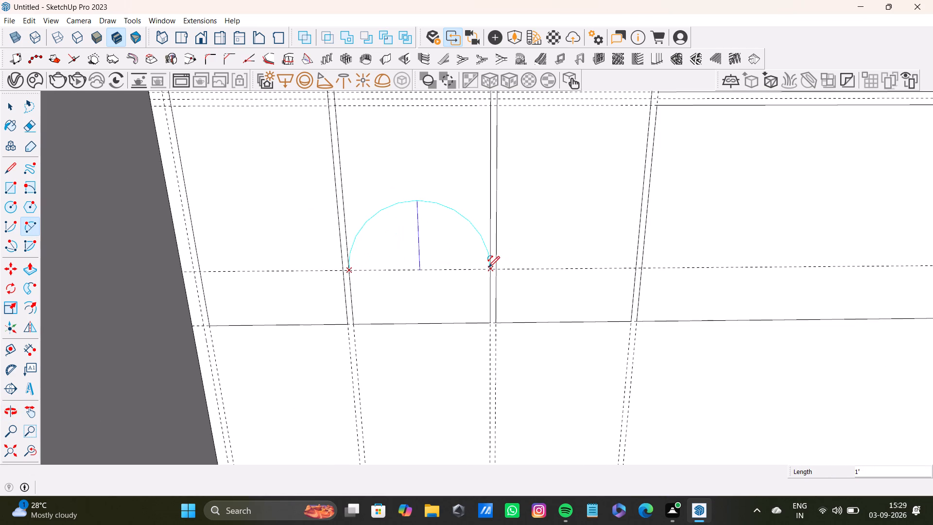
pyautogui.click(488, 267)
pyautogui.click(432, 324)
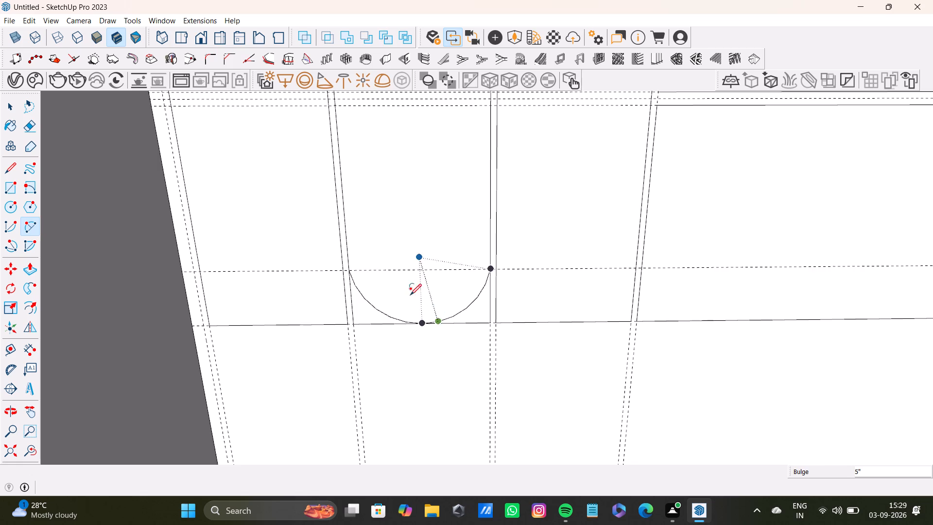
# Draw a two-point arc across the third narrow bay from the upper 5" guide, bulging up to the top edge.
pyautogui.scroll(-5, 417, 252)
pyautogui.keyDown('shift'); pyautogui.moveTo(456, 224); pyautogui.dragTo(403, 382, button='middle'); pyautogui.keyUp('shift')
pyautogui.scroll(4, 409, 261)
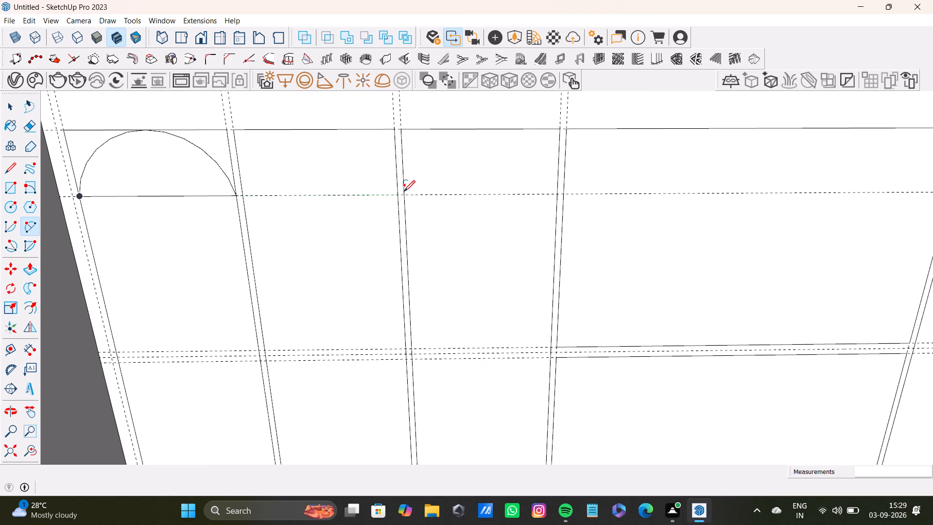
pyautogui.click(402, 192)
pyautogui.click(556, 192)
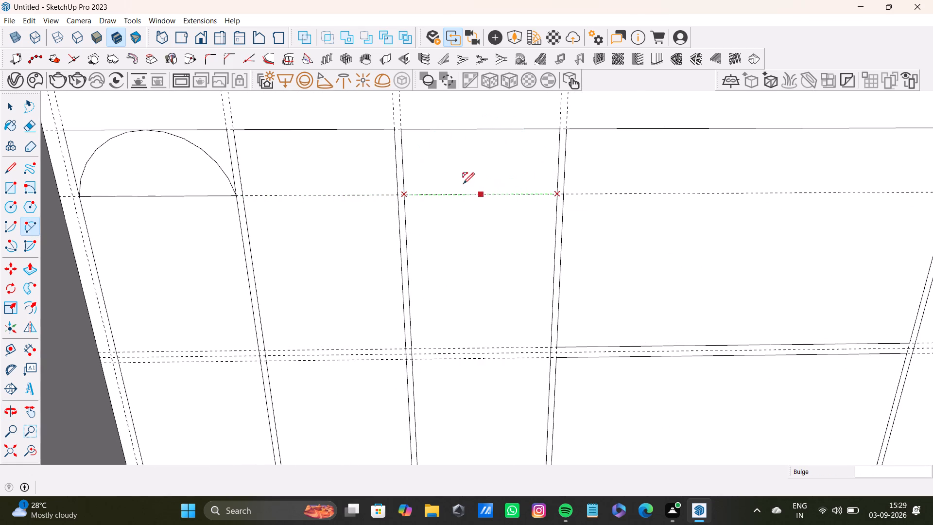
pyautogui.click(462, 130)
# Draw a two-point arc across the rightmost narrow bay from the lower 5" guide, bulging down to the bottom edge.
pyautogui.scroll(-6, 460, 230)
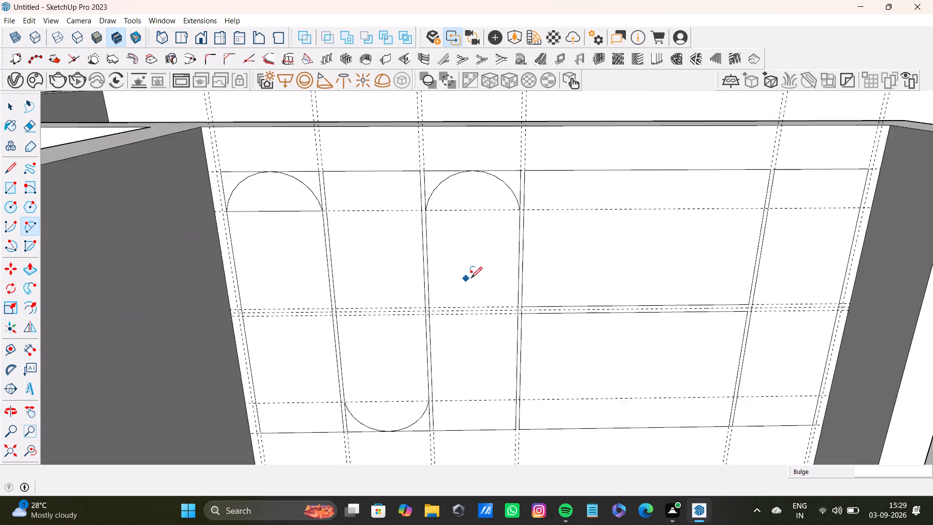
pyautogui.scroll(-3, 471, 278)
pyautogui.keyDown('shift'); pyautogui.moveTo(510, 337); pyautogui.dragTo(467, 223, button='middle'); pyautogui.keyUp('shift')
pyautogui.scroll(3, 441, 247)
pyautogui.scroll(-8, 416, 271)
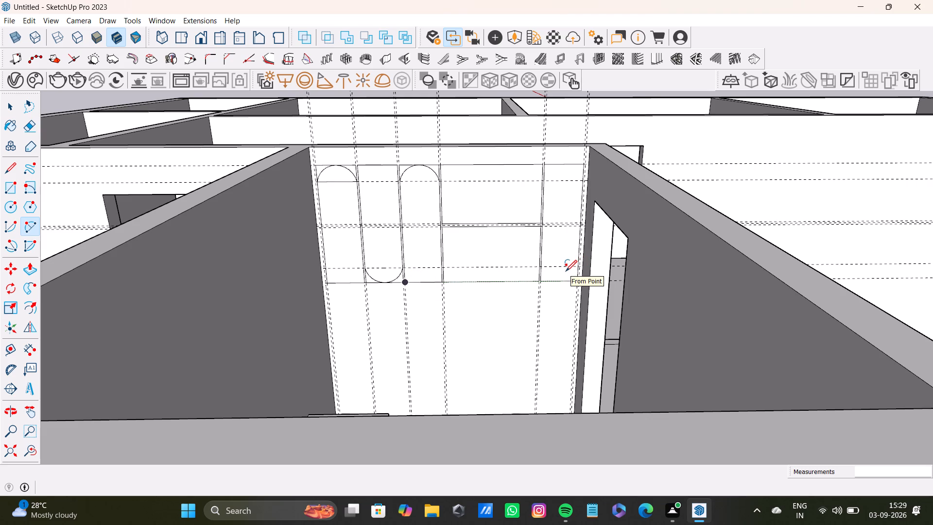
pyautogui.scroll(10, 562, 272)
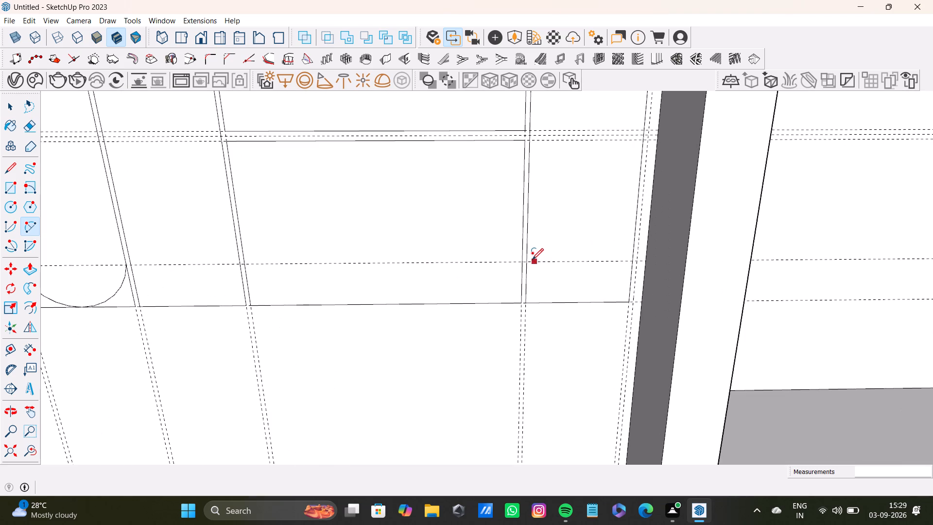
pyautogui.click(527, 260)
pyautogui.click(631, 263)
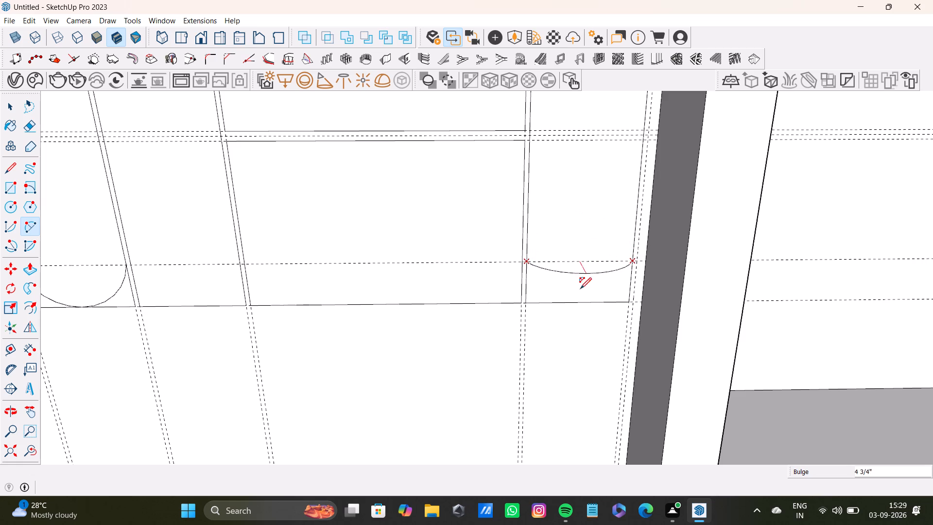
pyautogui.click(581, 303)
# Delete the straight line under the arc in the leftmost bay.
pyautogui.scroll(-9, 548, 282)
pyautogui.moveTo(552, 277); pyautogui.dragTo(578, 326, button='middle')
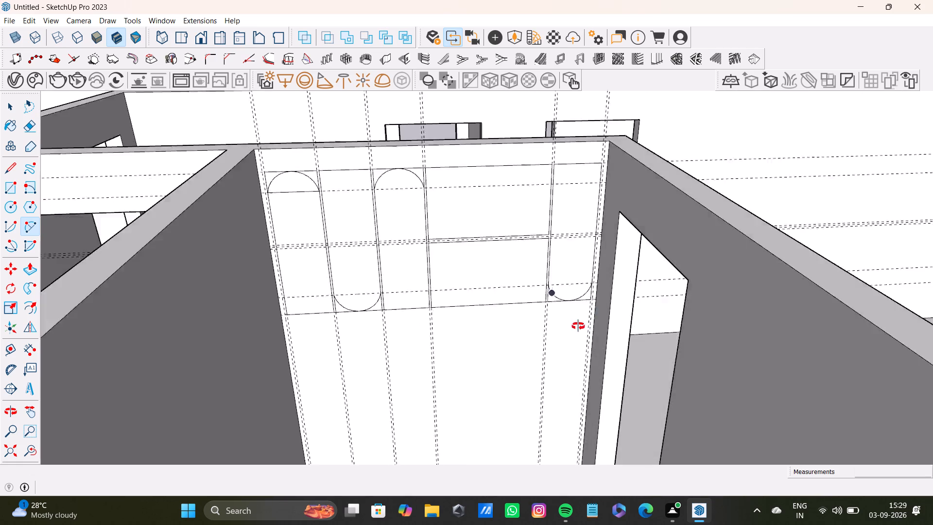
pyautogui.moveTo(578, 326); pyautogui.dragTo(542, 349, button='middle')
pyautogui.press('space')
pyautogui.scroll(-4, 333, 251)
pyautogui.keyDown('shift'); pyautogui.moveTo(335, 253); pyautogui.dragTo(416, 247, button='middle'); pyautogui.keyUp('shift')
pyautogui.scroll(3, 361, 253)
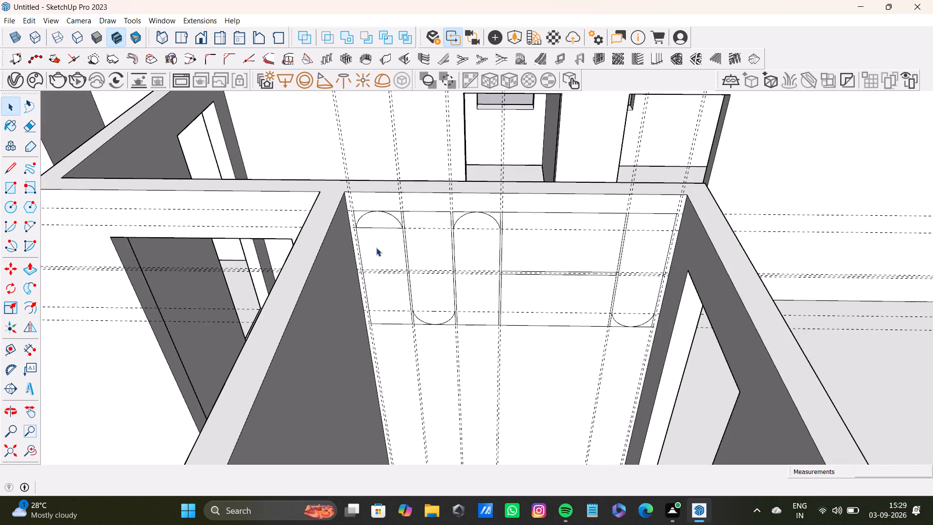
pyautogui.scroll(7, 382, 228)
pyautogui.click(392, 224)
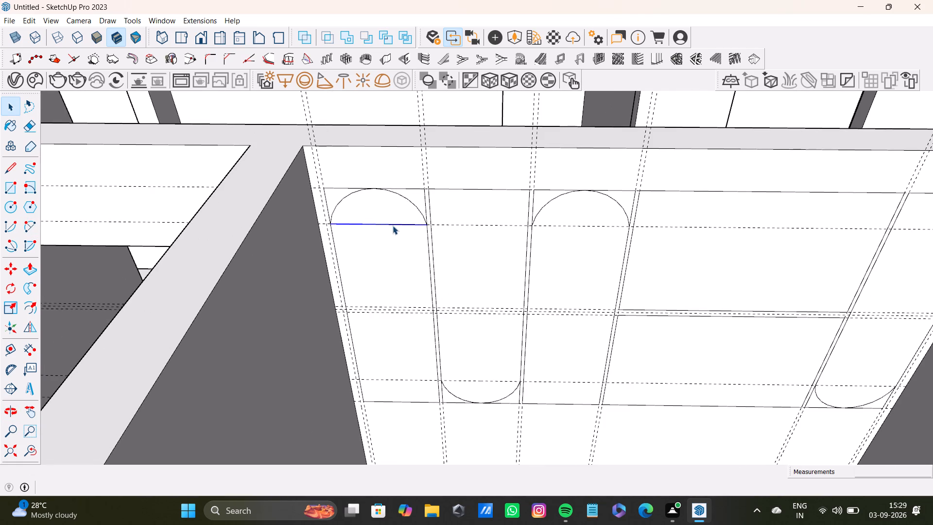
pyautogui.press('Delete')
# Push/Pull the leftmost arched bay out from the back wall to a depth of about 10".
pyautogui.click(393, 242)
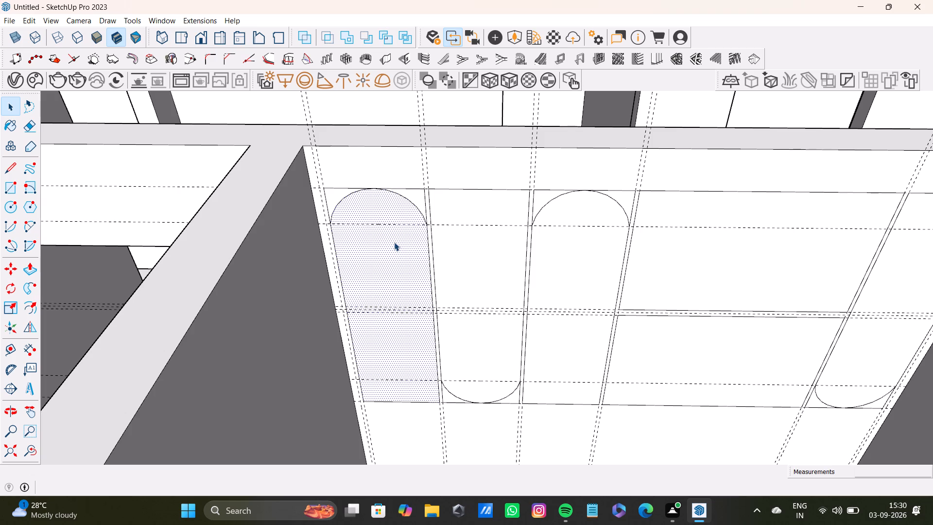
pyautogui.press('p')
pyautogui.moveTo(396, 242); pyautogui.dragTo(373, 261)
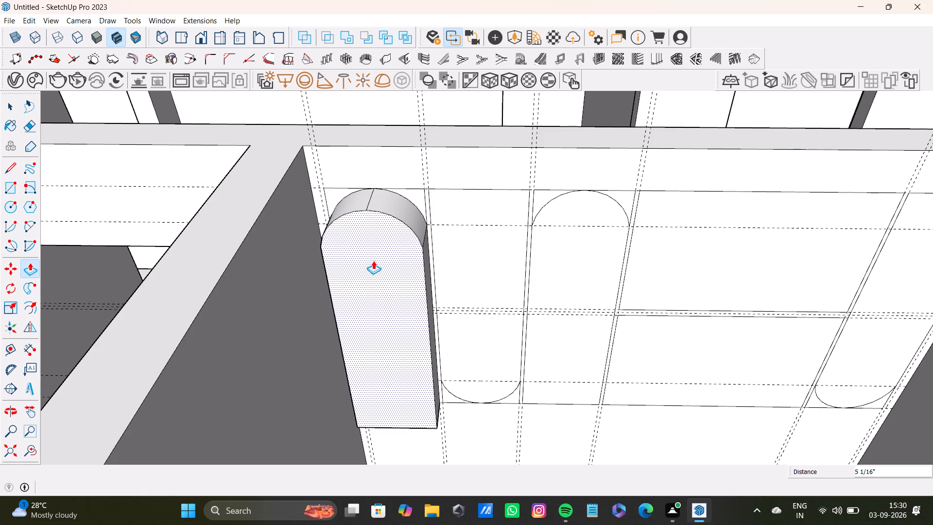
pyautogui.moveTo(373, 261); pyautogui.dragTo(355, 262)
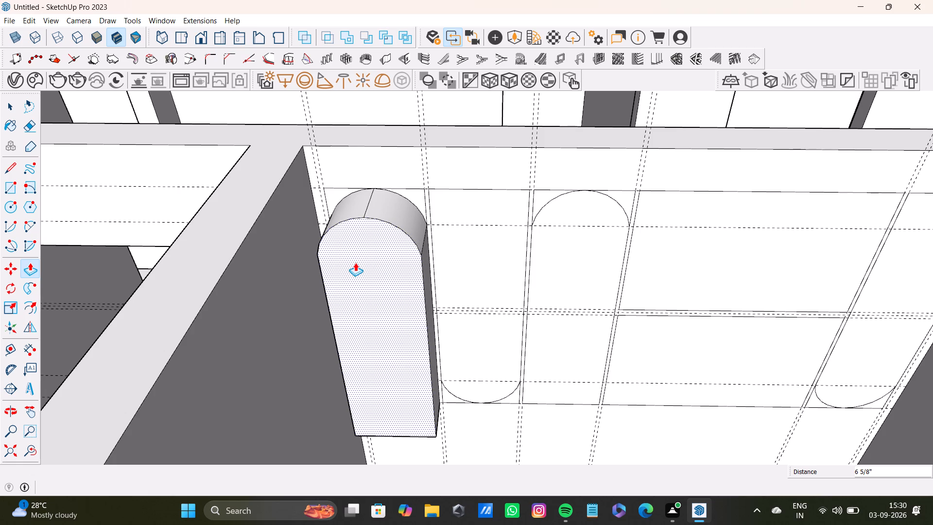
pyautogui.moveTo(355, 262); pyautogui.dragTo(354, 262)
pyautogui.scroll(-3, 354, 262)
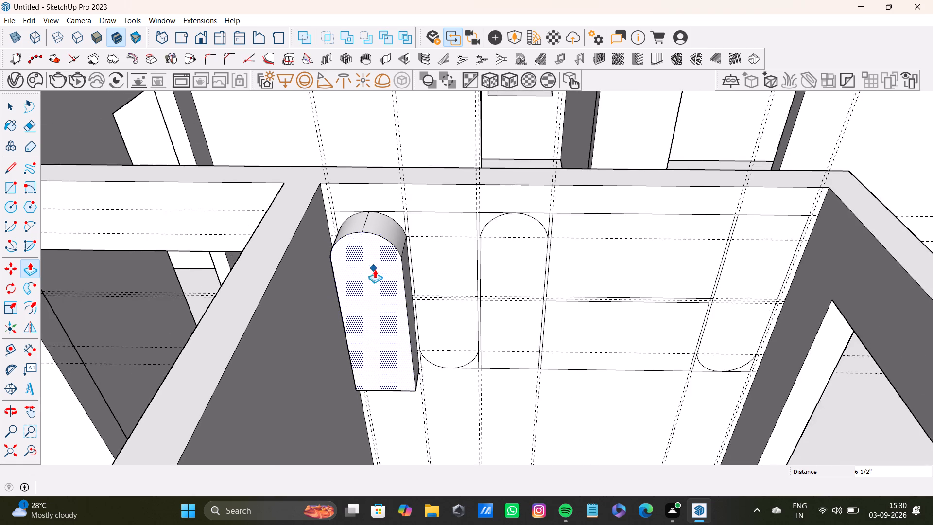
pyautogui.scroll(-3, 375, 269)
pyautogui.moveTo(395, 271); pyautogui.dragTo(464, 333, button='middle')
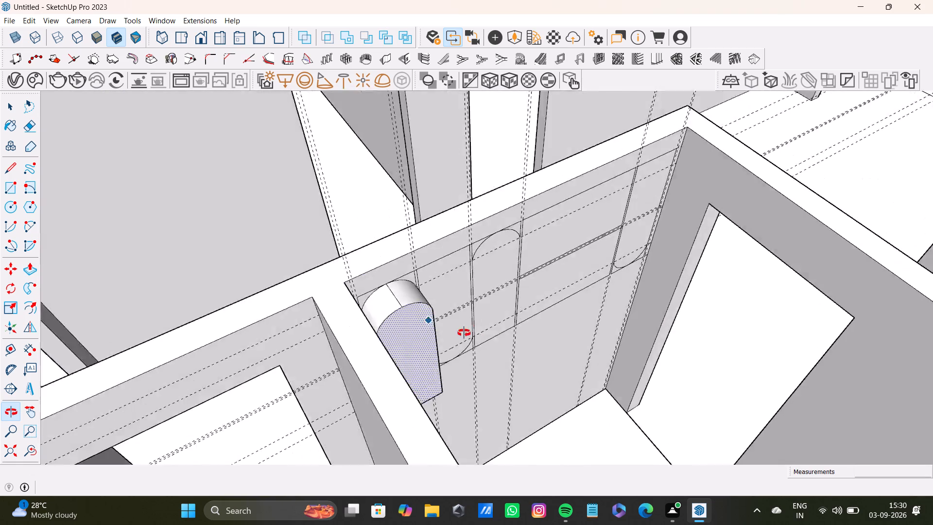
pyautogui.moveTo(464, 333); pyautogui.dragTo(311, 337, button='middle')
pyautogui.scroll(4, 355, 288)
pyautogui.moveTo(394, 238); pyautogui.dragTo(381, 247)
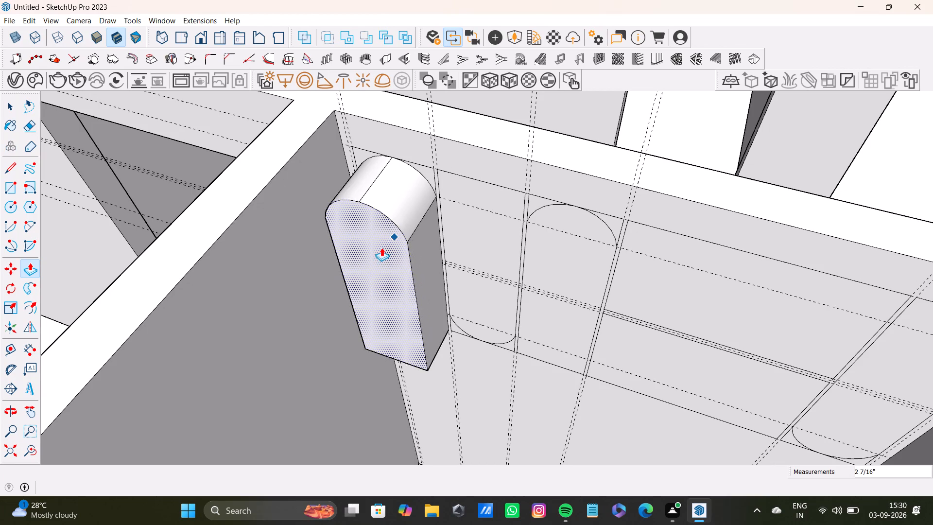
pyautogui.moveTo(381, 247); pyautogui.dragTo(374, 251)
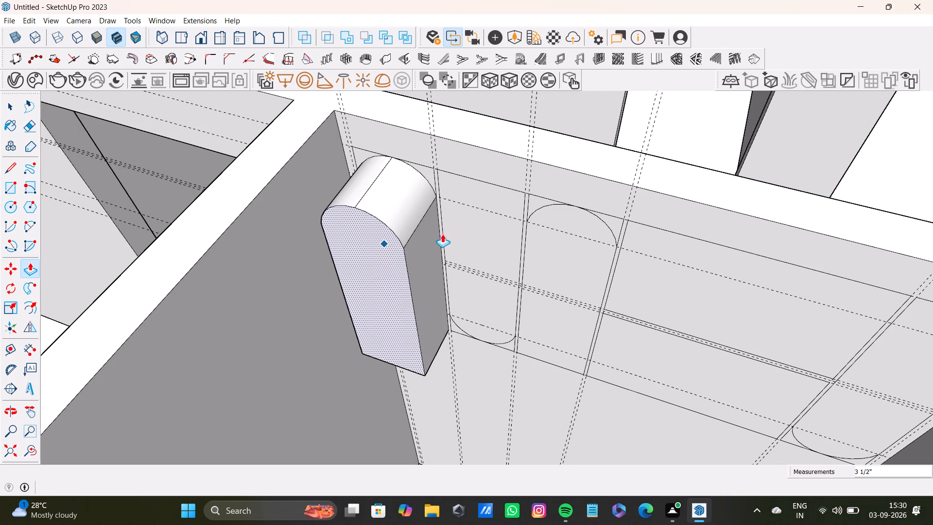
# Push/Pull the second narrow bay, rounded at the bottom, out flush with the leftmost arched block.
pyautogui.press('space')
pyautogui.click(483, 233)
pyautogui.press('p')
pyautogui.moveTo(483, 233); pyautogui.dragTo(421, 258)
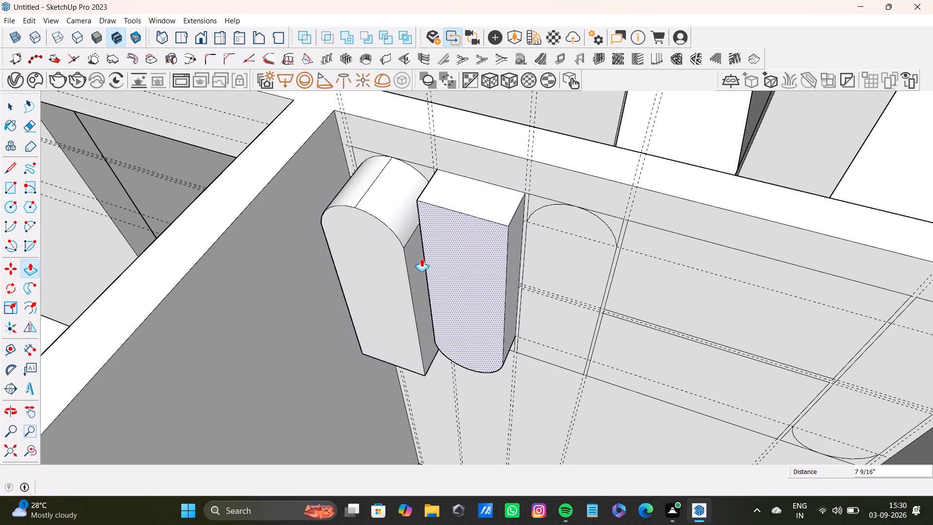
pyautogui.moveTo(421, 258); pyautogui.dragTo(389, 258)
pyautogui.press('space')
# Push/Pull the third narrow bay, arched at the top, out flush with the second block.
pyautogui.scroll(-4, 434, 277)
pyautogui.moveTo(467, 301); pyautogui.dragTo(586, 168, button='middle')
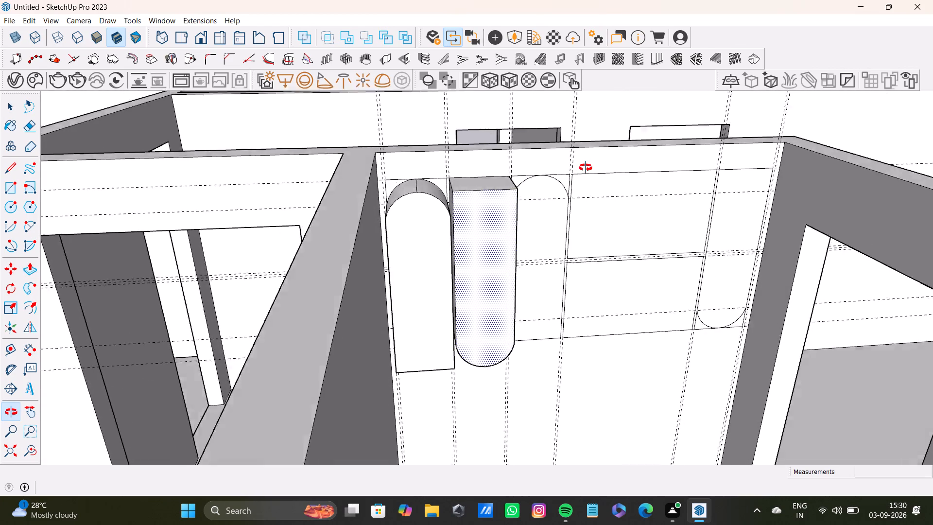
pyautogui.moveTo(586, 168); pyautogui.dragTo(553, 146, button='middle')
pyautogui.click(536, 228)
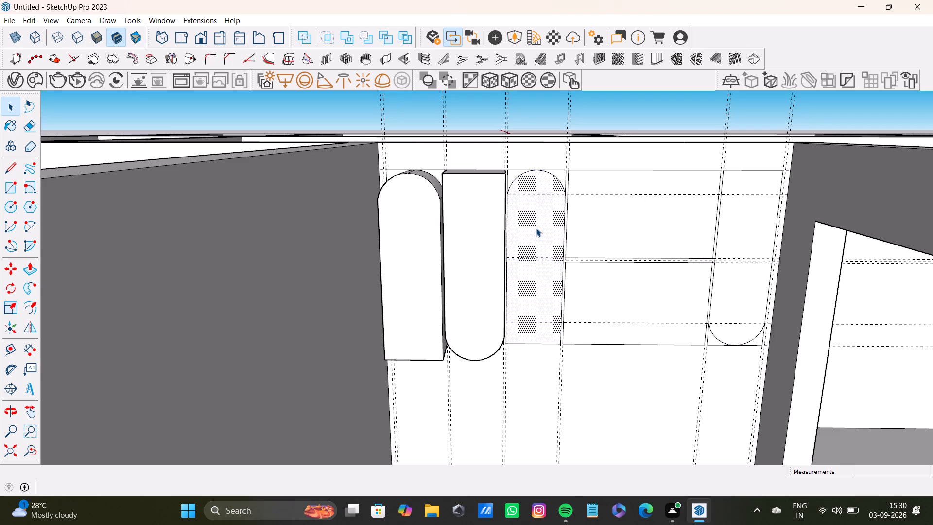
pyautogui.press('p')
pyautogui.moveTo(536, 228); pyautogui.dragTo(473, 240)
pyautogui.press('space')
# Push/Pull the upper wide rectangular bay out flush with the neighbouring arched block.
pyautogui.scroll(-3, 497, 265)
pyautogui.keyDown('shift'); pyautogui.moveTo(504, 267); pyautogui.dragTo(390, 274, button='middle'); pyautogui.keyUp('shift')
pyautogui.click(486, 226)
pyautogui.press('p')
pyautogui.moveTo(483, 226); pyautogui.dragTo(439, 237)
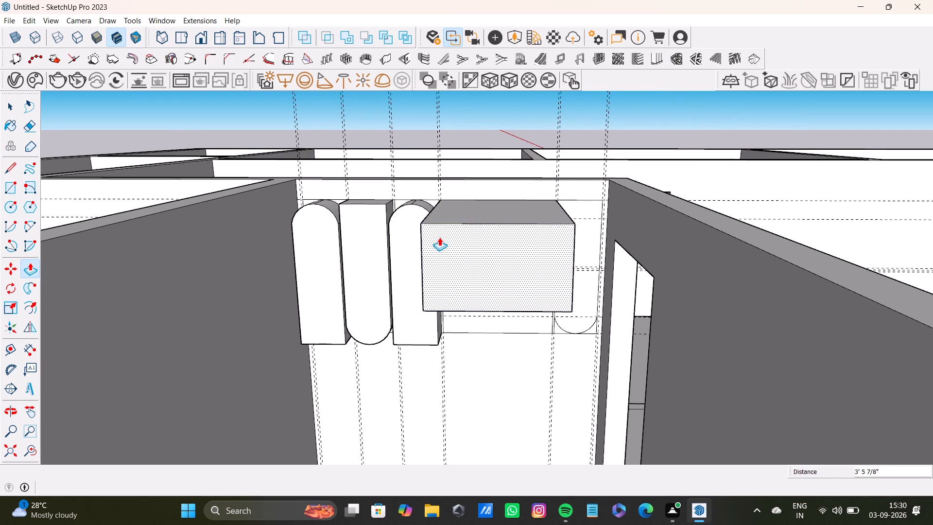
pyautogui.moveTo(439, 237); pyautogui.dragTo(425, 207)
pyautogui.press('space')
# Push/Pull the lower wide rectangular bay out 10", flush with the block above it.
pyautogui.click(484, 303)
pyautogui.press('p')
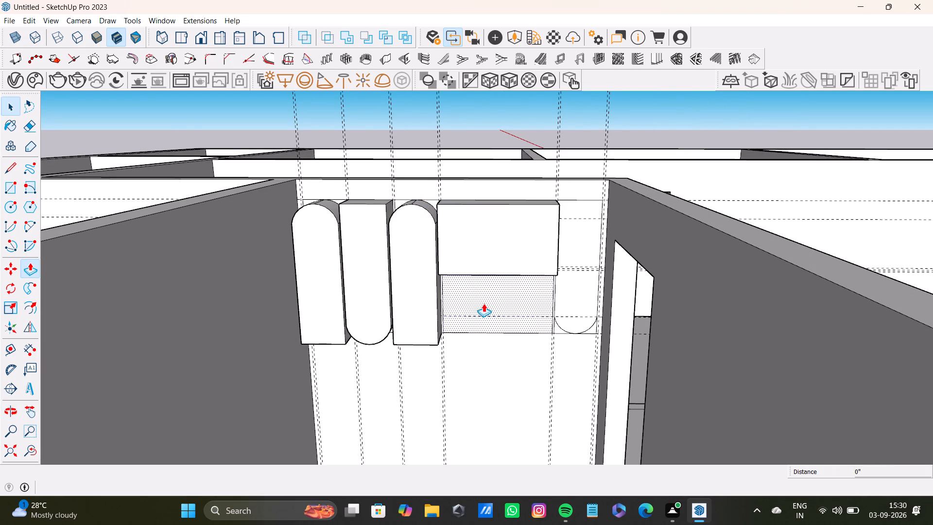
pyautogui.moveTo(484, 303); pyautogui.dragTo(437, 292)
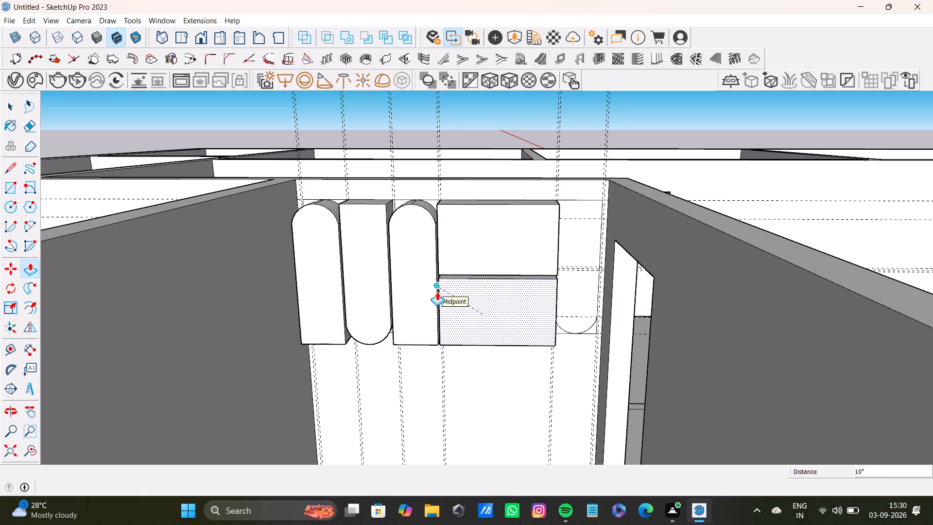
pyautogui.moveTo(437, 292); pyautogui.dragTo(427, 281)
pyautogui.moveTo(462, 301); pyautogui.dragTo(431, 287)
# Push/Pull the rightmost narrow bay, rounded at the bottom, out 10" to match the other blocks.
pyautogui.scroll(-3, 485, 302)
pyautogui.keyDown('shift'); pyautogui.moveTo(494, 298); pyautogui.dragTo(441, 330, button='middle'); pyautogui.keyUp('shift')
pyautogui.moveTo(464, 319); pyautogui.dragTo(462, 393, button='middle')
pyautogui.press('space')
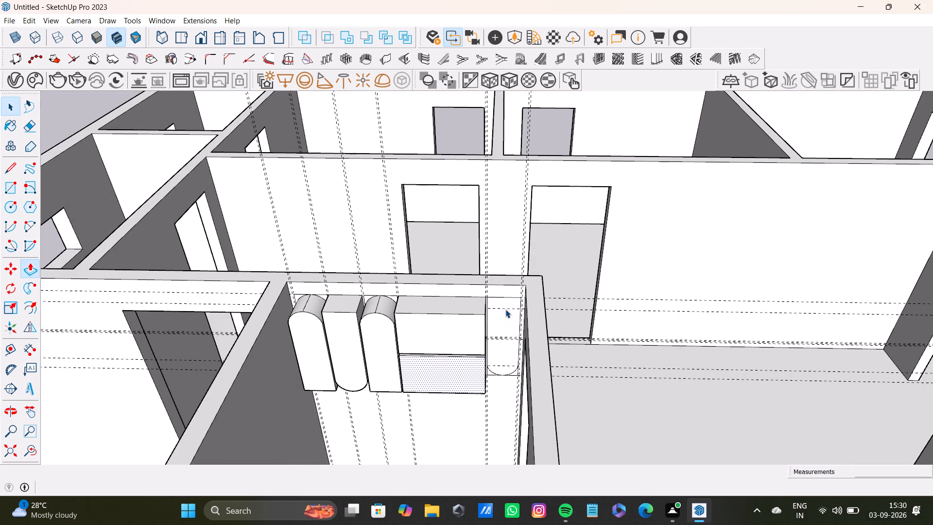
pyautogui.click(505, 309)
pyautogui.press('p')
pyautogui.moveTo(504, 309); pyautogui.dragTo(482, 319)
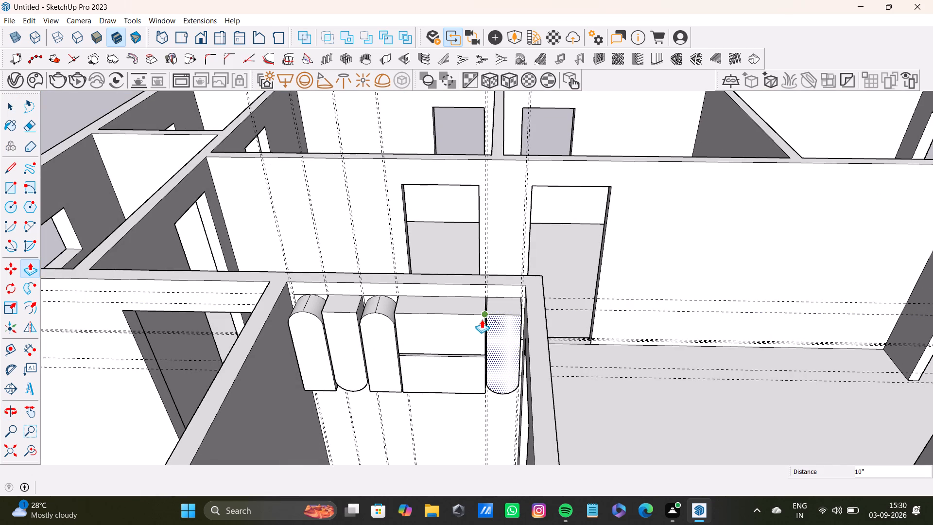
pyautogui.press('space')
# Examine the extruded wall unit from above and from the front.
pyautogui.scroll(-4, 469, 324)
pyautogui.moveTo(464, 338); pyautogui.dragTo(427, 399, button='middle')
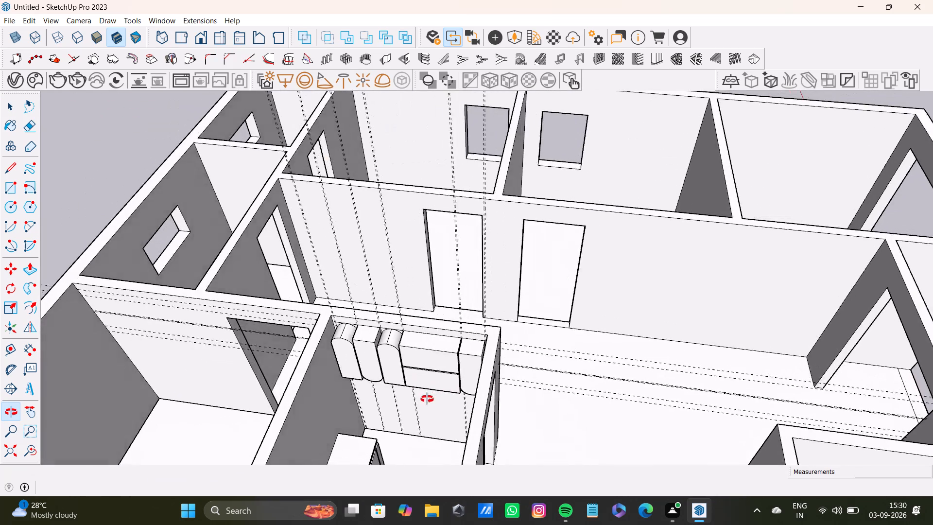
pyautogui.moveTo(427, 399); pyautogui.dragTo(449, 311, button='middle')
pyautogui.scroll(7, 381, 325)
pyautogui.moveTo(462, 349); pyautogui.dragTo(478, 335, button='middle')
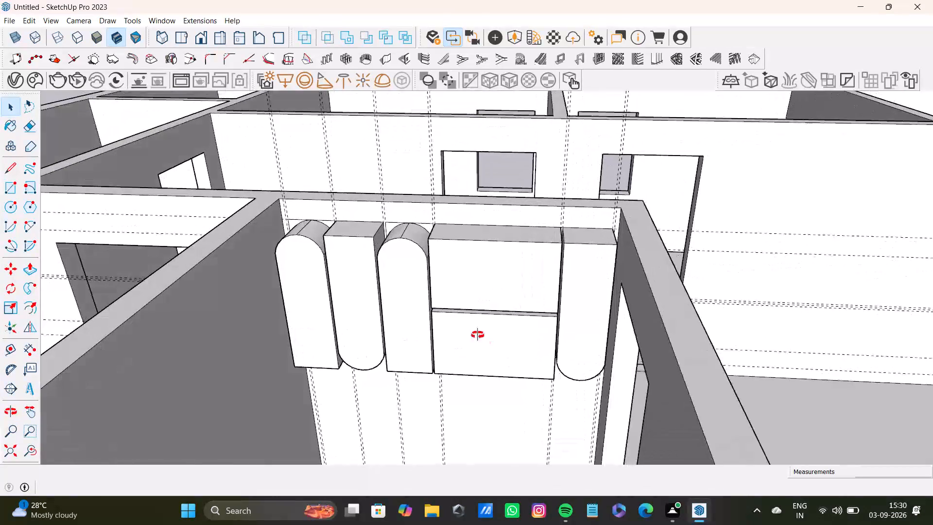
pyautogui.moveTo(478, 335); pyautogui.dragTo(487, 307, button='middle')
pyautogui.scroll(1, 397, 341)
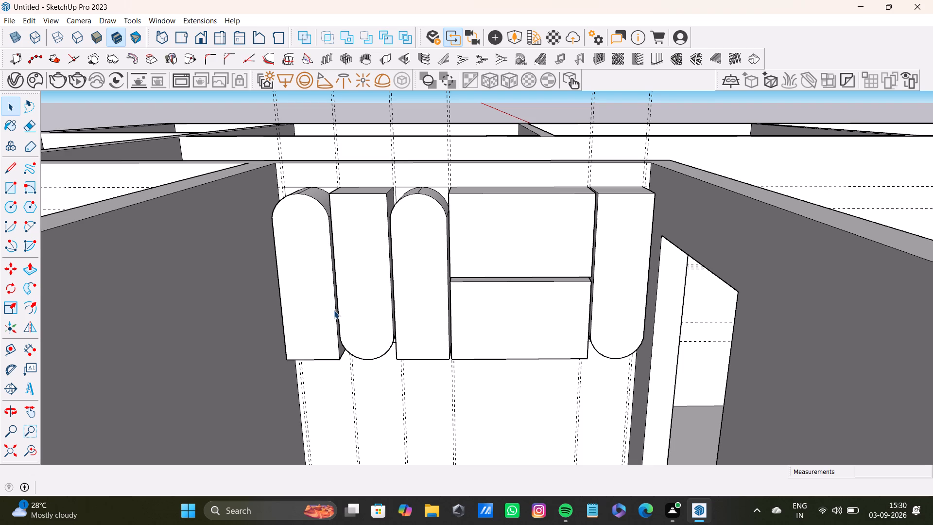
pyautogui.moveTo(388, 316); pyautogui.dragTo(389, 313, button='middle')
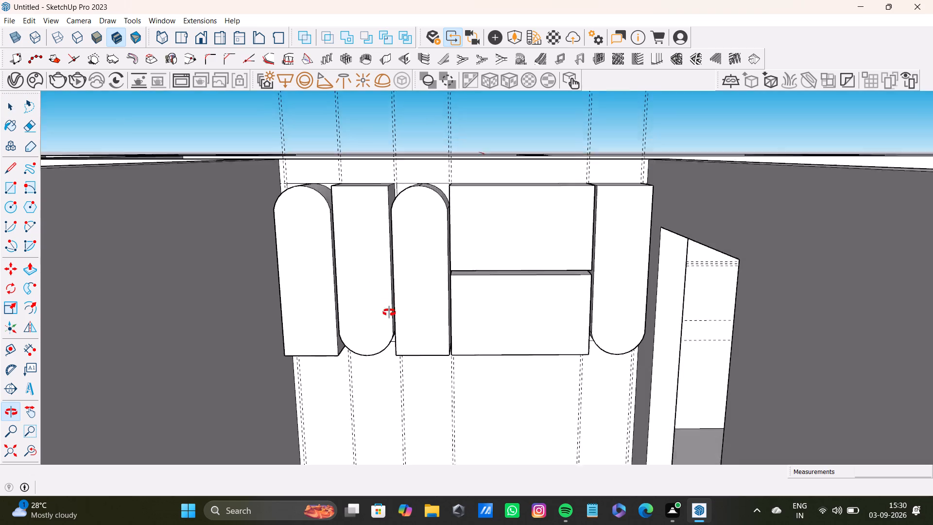
pyautogui.moveTo(389, 313); pyautogui.dragTo(384, 431, button='middle')
pyautogui.keyDown('shift'); pyautogui.moveTo(331, 301); pyautogui.dragTo(328, 225, button='middle'); pyautogui.keyUp('shift')
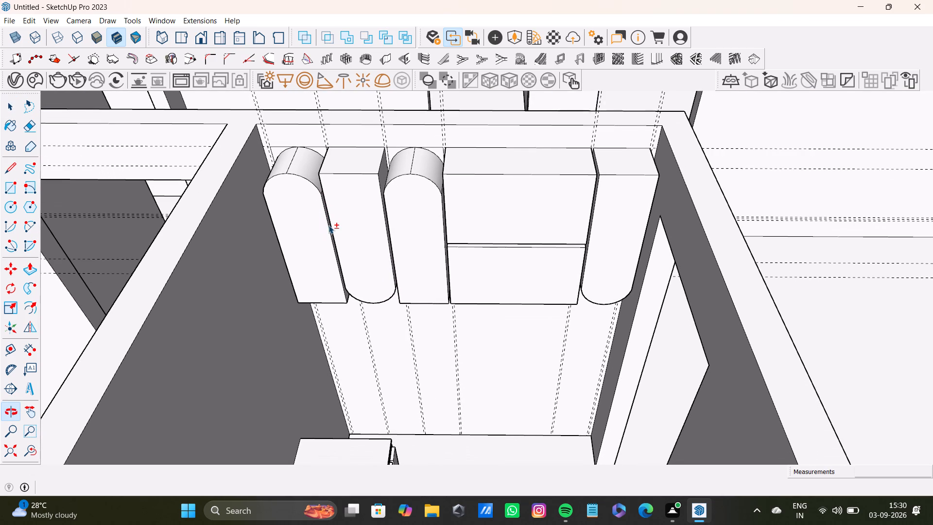
# Select the front, top and side faces with their edges on the three adjacent narrow blocks.
pyautogui.doubleClick(294, 213)
pyautogui.keyDown('shift'); pyautogui.doubleClick(311, 166); pyautogui.keyUp('shift')
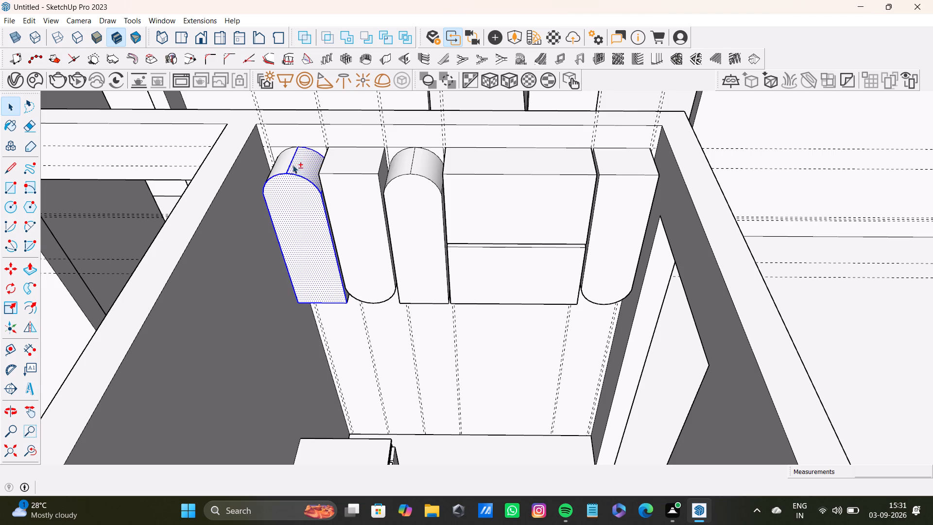
pyautogui.keyDown('shift'); pyautogui.doubleClick(286, 161); pyautogui.keyUp('shift')
pyautogui.keyDown('shift'); pyautogui.doubleClick(349, 160); pyautogui.keyUp('shift')
pyautogui.keyDown('shift'); pyautogui.doubleClick(357, 184); pyautogui.keyUp('shift')
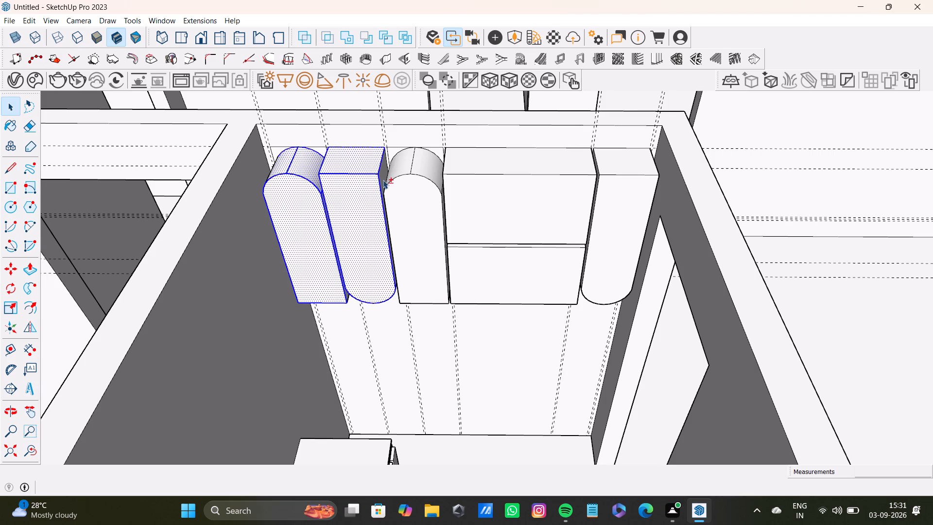
pyautogui.keyDown('shift'); pyautogui.doubleClick(382, 178); pyautogui.keyUp('shift')
pyautogui.keyDown('shift'); pyautogui.doubleClick(402, 164); pyautogui.keyUp('shift')
pyautogui.keyDown('shift'); pyautogui.doubleClick(423, 166); pyautogui.keyUp('shift')
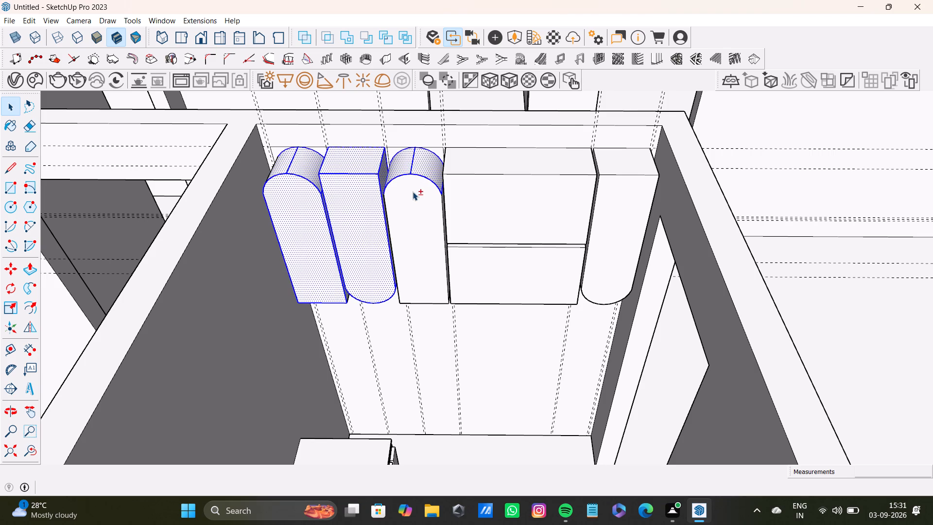
pyautogui.keyDown('shift'); pyautogui.doubleClick(413, 192); pyautogui.keyUp('shift')
pyautogui.keyDown('shift'); pyautogui.scroll(13, 418, 206); pyautogui.keyUp('shift')
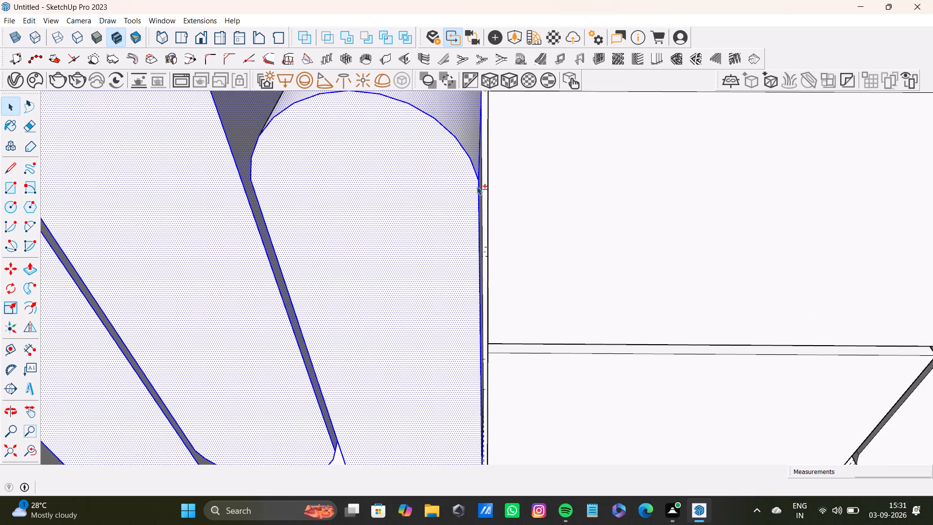
pyautogui.keyDown('shift'); pyautogui.scroll(6, 485, 199); pyautogui.keyUp('shift')
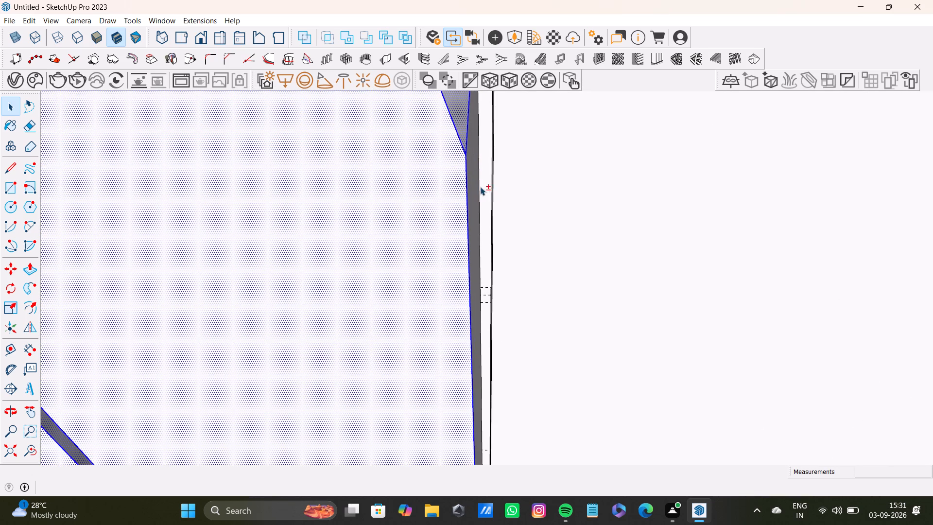
pyautogui.keyDown('shift'); pyautogui.doubleClick(475, 187); pyautogui.keyUp('shift')
# Add the upper wide block's front, top and side faces with their edges to the selection.
pyautogui.keyDown('shift'); pyautogui.doubleClick(501, 199); pyautogui.keyUp('shift')
pyautogui.keyDown('shift'); pyautogui.scroll(-7, 495, 209); pyautogui.keyUp('shift')
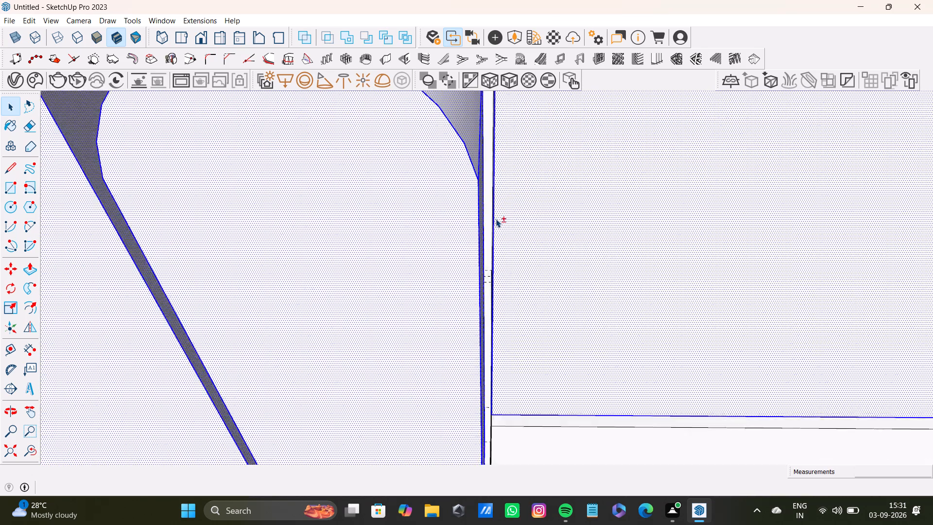
pyautogui.keyDown('shift'); pyautogui.scroll(-11, 496, 219); pyautogui.keyUp('shift')
pyautogui.keyDown('shift'); pyautogui.doubleClick(515, 143); pyautogui.keyUp('shift')
pyautogui.keyDown('shift'); pyautogui.scroll(4, 498, 162); pyautogui.keyUp('shift')
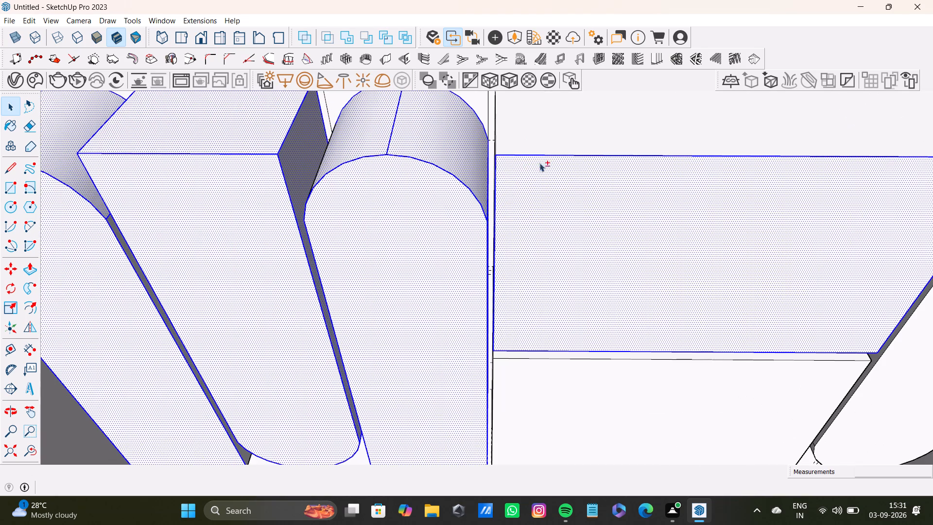
pyautogui.keyDown('shift'); pyautogui.moveTo(576, 172); pyautogui.dragTo(644, 173); pyautogui.keyUp('shift')
pyautogui.keyDown('shift'); pyautogui.moveTo(504, 155); pyautogui.dragTo(608, 188, button='middle'); pyautogui.keyUp('shift')
pyautogui.keyDown('shift'); pyautogui.doubleClick(585, 168); pyautogui.keyUp('shift')
pyautogui.keyDown('shift'); pyautogui.click(611, 163); pyautogui.keyUp('shift')
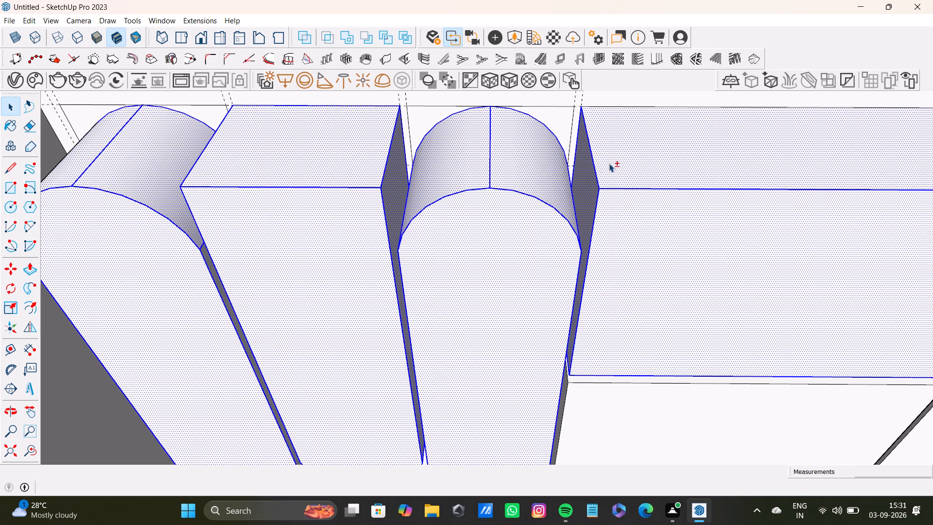
# Add the lower wide block's top, front and side faces with their edges to the selection.
pyautogui.keyDown('shift'); pyautogui.scroll(-6, 579, 182); pyautogui.keyUp('shift')
pyautogui.keyDown('shift'); pyautogui.moveTo(621, 222); pyautogui.dragTo(516, 123, button='middle'); pyautogui.keyUp('shift')
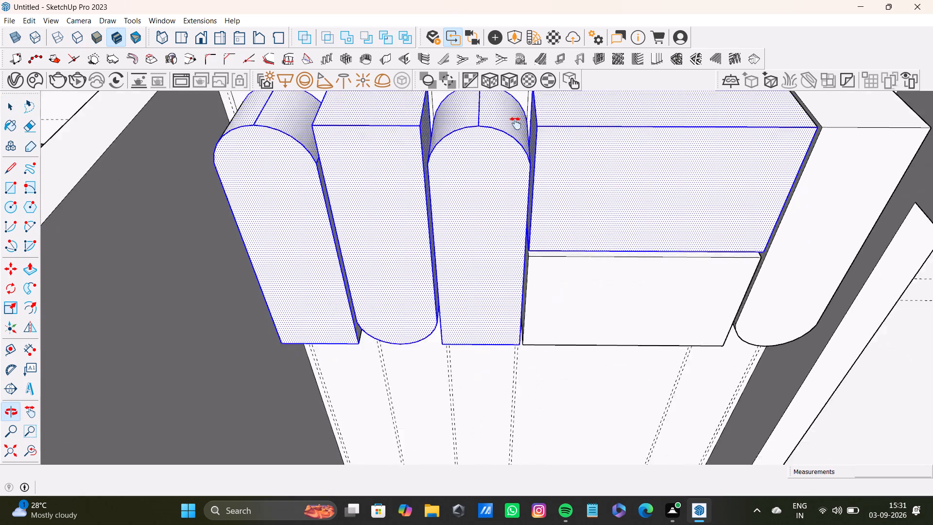
pyautogui.keyDown('shift'); pyautogui.moveTo(516, 123); pyautogui.dragTo(504, 115, button='middle'); pyautogui.keyUp('shift')
pyautogui.keyDown('shift'); pyautogui.scroll(4, 553, 212); pyautogui.keyUp('shift')
pyautogui.keyDown('shift'); pyautogui.scroll(7, 467, 225); pyautogui.keyUp('shift')
pyautogui.keyDown('shift'); pyautogui.click(472, 203); pyautogui.keyUp('shift')
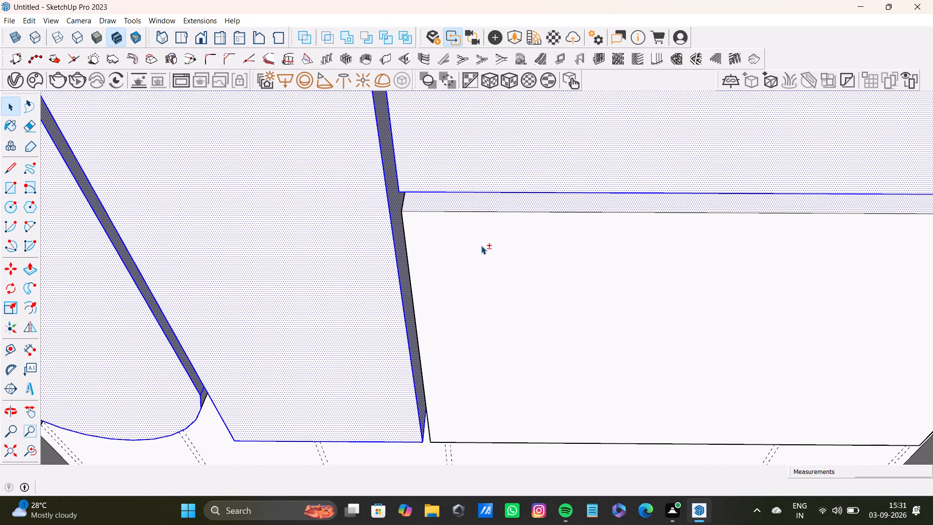
pyautogui.keyDown('shift'); pyautogui.doubleClick(481, 245); pyautogui.keyUp('shift')
pyautogui.keyDown('shift'); pyautogui.scroll(3, 409, 232); pyautogui.keyUp('shift')
pyautogui.keyDown('shift'); pyautogui.moveTo(413, 255); pyautogui.dragTo(473, 247, button='middle'); pyautogui.keyUp('shift')
pyautogui.moveTo(466, 263); pyautogui.dragTo(547, 263, button='middle')
pyautogui.keyDown('shift'); pyautogui.moveTo(535, 262); pyautogui.dragTo(465, 277, button='middle'); pyautogui.keyUp('shift')
pyautogui.keyDown('shift'); pyautogui.doubleClick(497, 229); pyautogui.keyUp('shift')
# Add the top, front and adjoining side faces with their edges of the narrow block beside the wide blocks to the selection.
pyautogui.keyDown('shift'); pyautogui.scroll(-4, 495, 231); pyautogui.keyUp('shift')
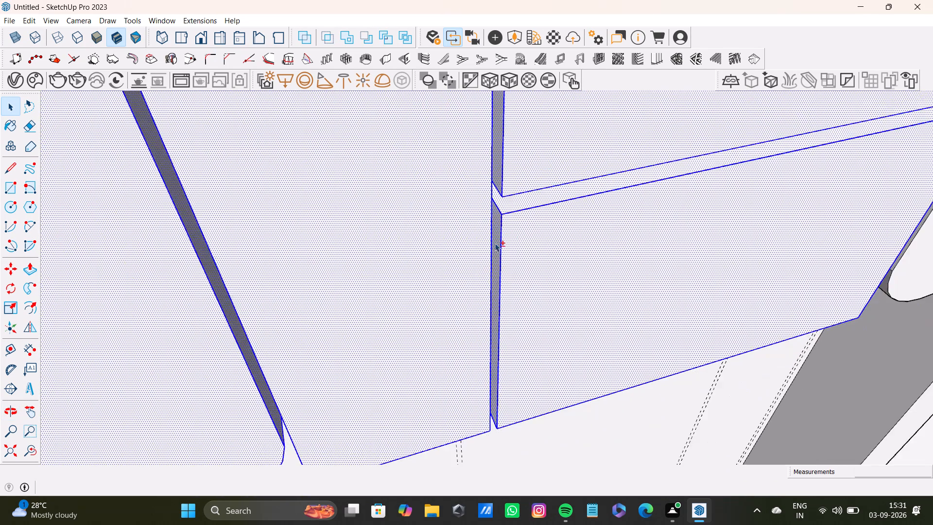
pyautogui.keyDown('shift'); pyautogui.scroll(-8, 495, 243); pyautogui.keyUp('shift')
pyautogui.keyDown('shift'); pyautogui.moveTo(586, 245); pyautogui.dragTo(412, 345, button='middle'); pyautogui.keyUp('shift')
pyautogui.keyDown('shift'); pyautogui.moveTo(610, 166); pyautogui.dragTo(549, 303, button='middle'); pyautogui.keyUp('shift')
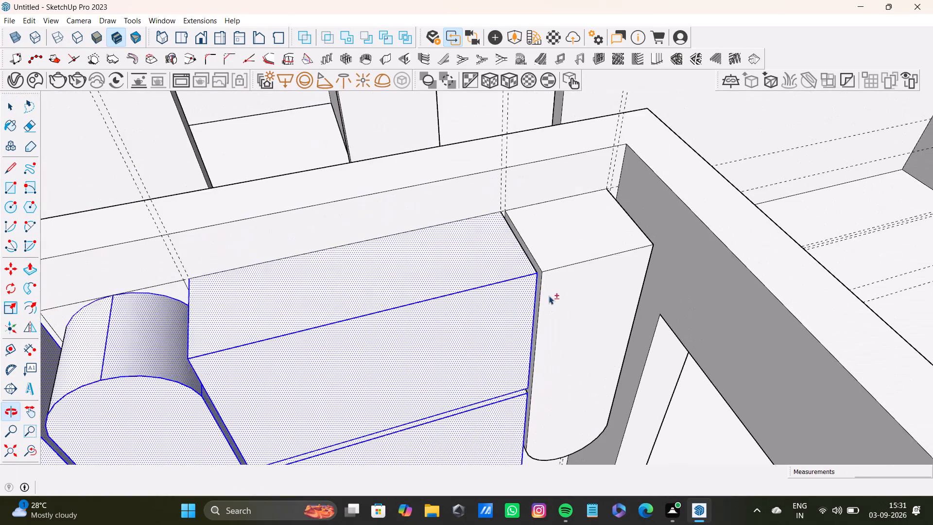
pyautogui.keyDown('shift'); pyautogui.doubleClick(571, 215); pyautogui.keyUp('shift')
pyautogui.keyDown('shift'); pyautogui.doubleClick(578, 280); pyautogui.keyUp('shift')
pyautogui.keyDown('shift'); pyautogui.scroll(9, 531, 279); pyautogui.keyUp('shift')
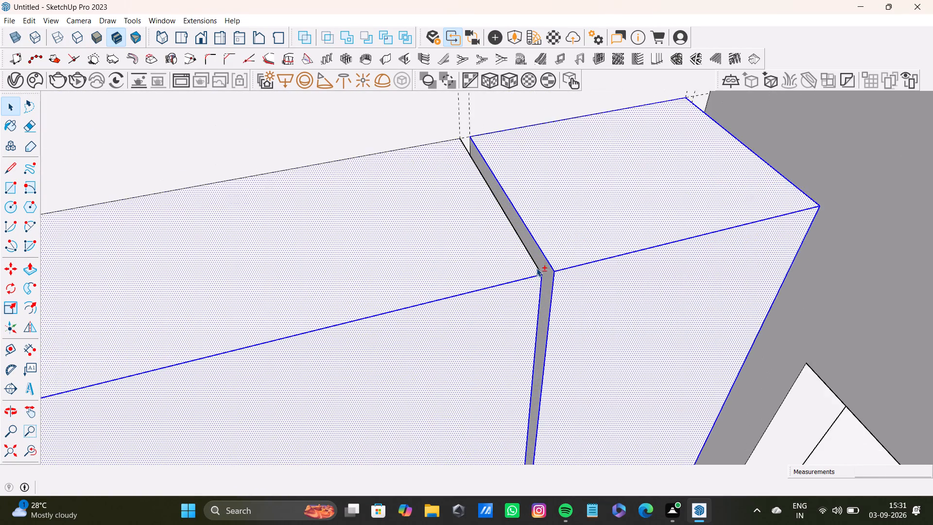
pyautogui.keyDown('shift'); pyautogui.scroll(2, 536, 268); pyautogui.keyUp('shift')
pyautogui.keyDown('shift'); pyautogui.doubleClick(557, 272); pyautogui.keyUp('shift')
pyautogui.keyDown('shift'); pyautogui.doubleClick(554, 276); pyautogui.keyUp('shift')
pyautogui.keyDown('shift'); pyautogui.doubleClick(569, 257); pyautogui.keyUp('shift')
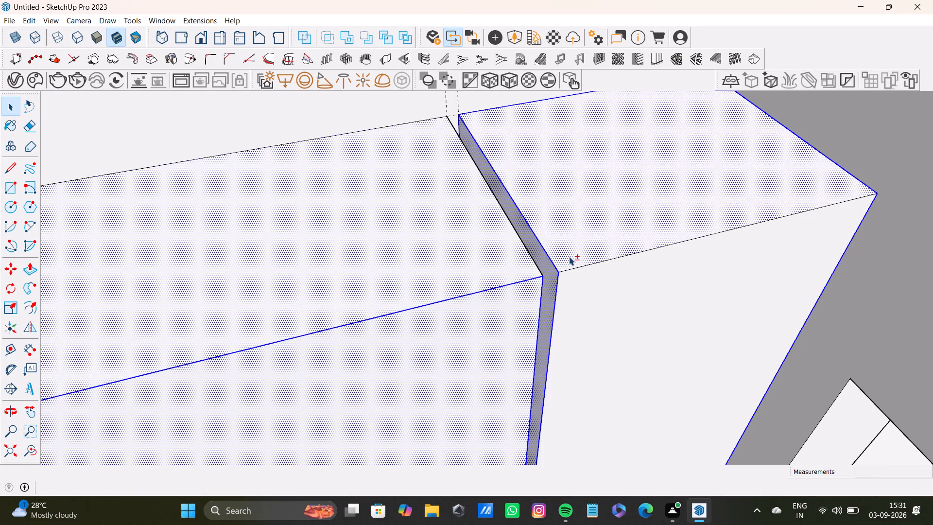
pyautogui.keyDown('shift'); pyautogui.doubleClick(598, 311); pyautogui.keyUp('shift')
# Add the upper wide block's end face in the gap and the last narrow block's outer side face to the selection.
pyautogui.keyDown('shift'); pyautogui.scroll(-3, 624, 312); pyautogui.keyUp('shift')
pyautogui.keyDown('shift'); pyautogui.moveTo(635, 316); pyautogui.dragTo(612, 326, button='middle'); pyautogui.keyUp('shift')
pyautogui.keyDown('shift'); pyautogui.scroll(-1, 628, 317); pyautogui.keyUp('shift')
pyautogui.moveTo(638, 315); pyautogui.dragTo(600, 318, button='middle')
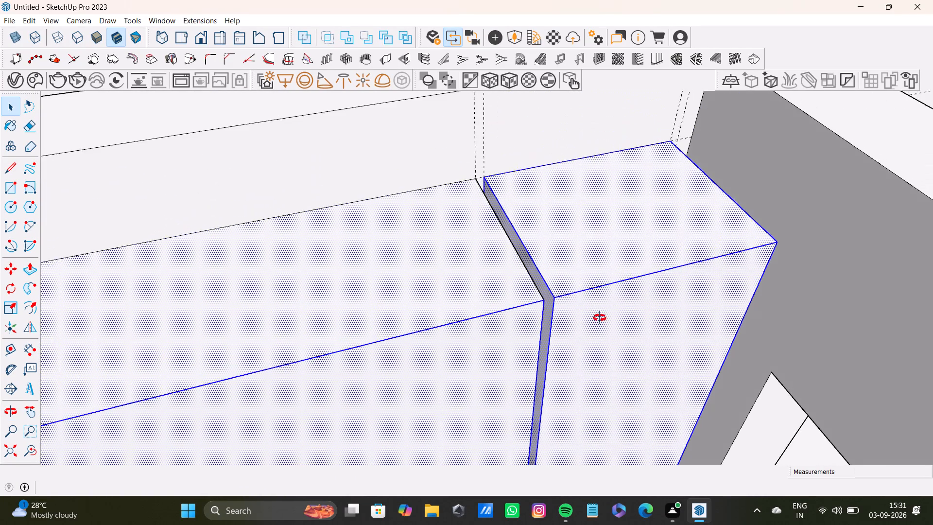
pyautogui.moveTo(600, 318); pyautogui.dragTo(420, 350, button='middle')
pyautogui.keyDown('shift'); pyautogui.scroll(8, 397, 287); pyautogui.keyUp('shift')
pyautogui.keyDown('shift'); pyautogui.doubleClick(388, 269); pyautogui.keyUp('shift')
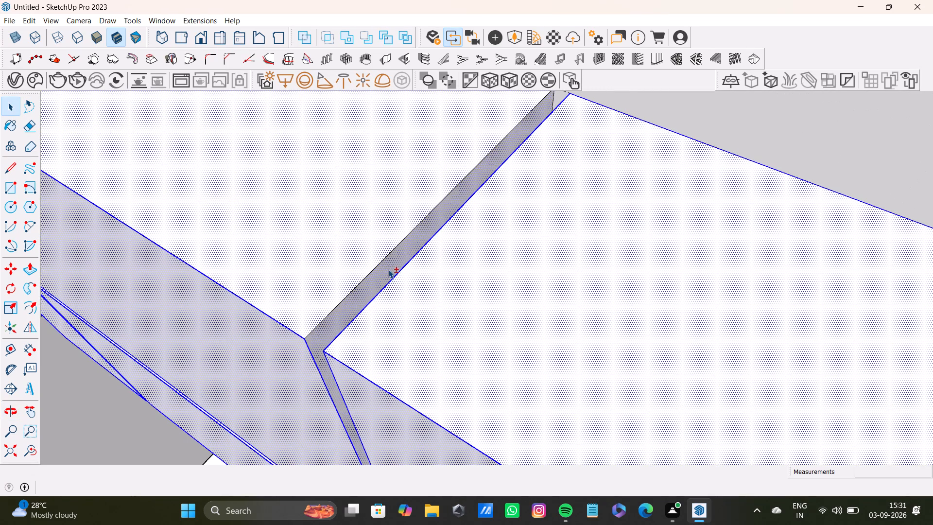
pyautogui.keyDown('shift'); pyautogui.scroll(-7, 406, 285); pyautogui.keyUp('shift')
pyautogui.keyDown('shift'); pyautogui.moveTo(476, 314); pyautogui.dragTo(428, 204, button='middle'); pyautogui.keyUp('shift')
pyautogui.keyDown('shift'); pyautogui.scroll(3, 600, 279); pyautogui.keyUp('shift')
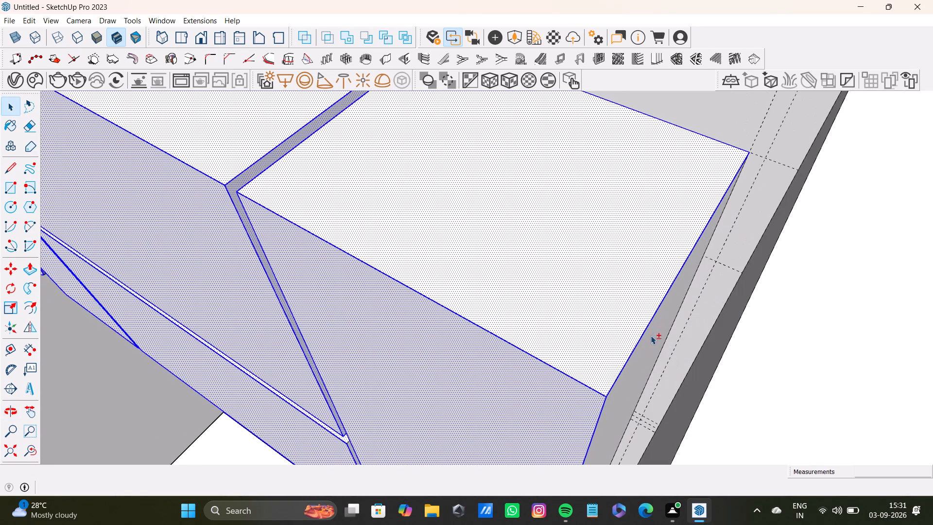
pyautogui.keyDown('shift'); pyautogui.doubleClick(651, 338); pyautogui.keyUp('shift')
# Add the flat-topped narrow block's side face, facing the arched end block, to the selection.
pyautogui.keyDown('shift'); pyautogui.scroll(-13, 611, 338); pyautogui.keyUp('shift')
pyautogui.keyDown('shift'); pyautogui.moveTo(281, 257); pyautogui.dragTo(589, 283, button='middle'); pyautogui.keyUp('shift')
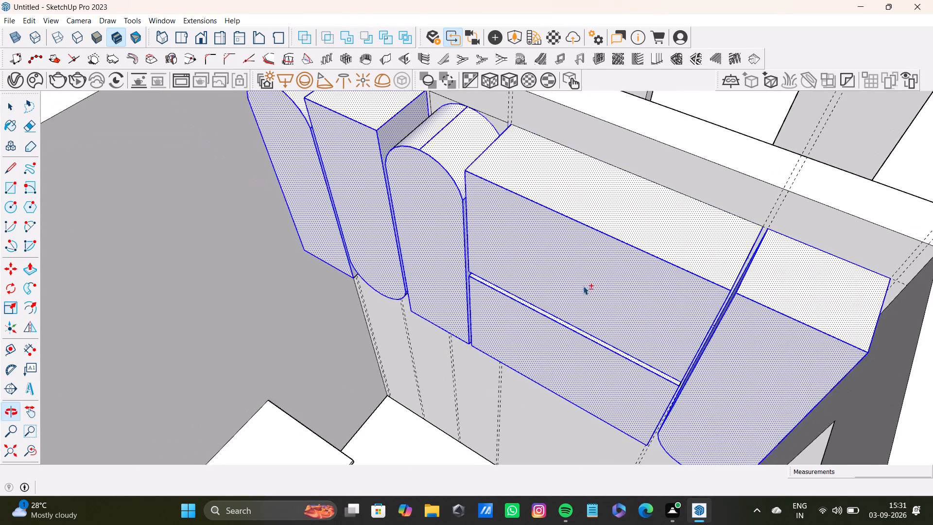
pyautogui.keyDown('shift'); pyautogui.scroll(7, 350, 143); pyautogui.keyUp('shift')
pyautogui.keyDown('shift'); pyautogui.moveTo(410, 159); pyautogui.dragTo(411, 289, button='middle'); pyautogui.keyUp('shift')
pyautogui.moveTo(363, 272); pyautogui.dragTo(363, 272, button='middle')
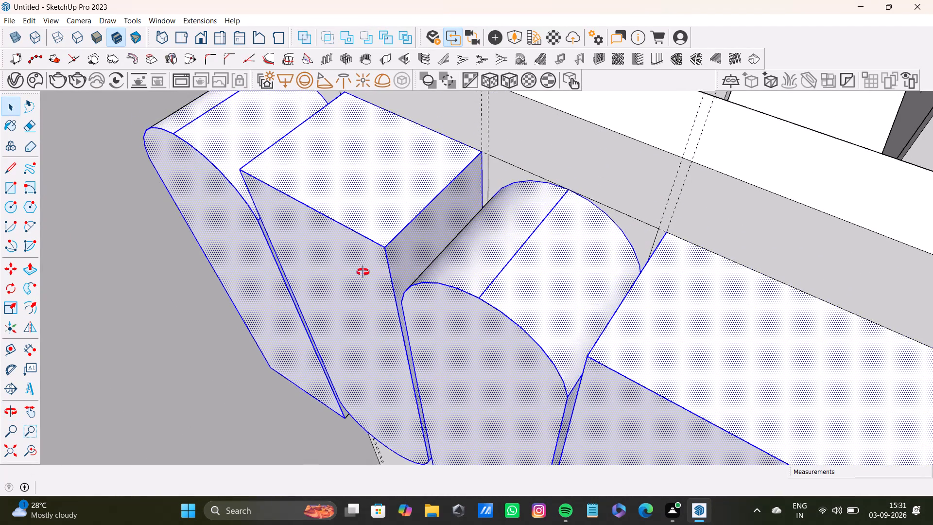
pyautogui.moveTo(363, 272); pyautogui.dragTo(717, 237, button='middle')
pyautogui.keyDown('shift'); pyautogui.doubleClick(504, 285); pyautogui.keyUp('shift')
# Add the arched end block's outer side face with its edges to the selection.
pyautogui.keyDown('shift'); pyautogui.scroll(-4, 527, 296); pyautogui.keyUp('shift')
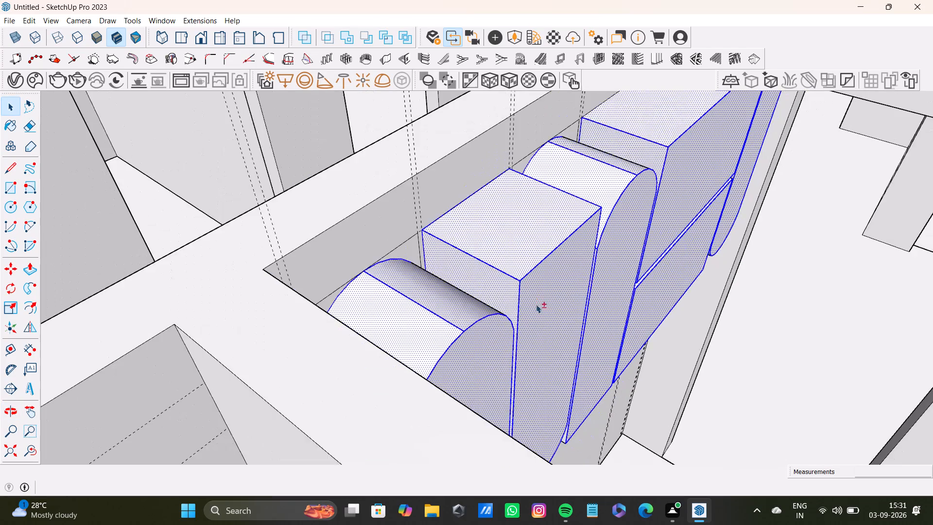
pyautogui.keyDown('shift'); pyautogui.moveTo(531, 308); pyautogui.dragTo(504, 239, button='middle'); pyautogui.keyUp('shift')
pyautogui.moveTo(605, 292); pyautogui.dragTo(523, 237, button='middle')
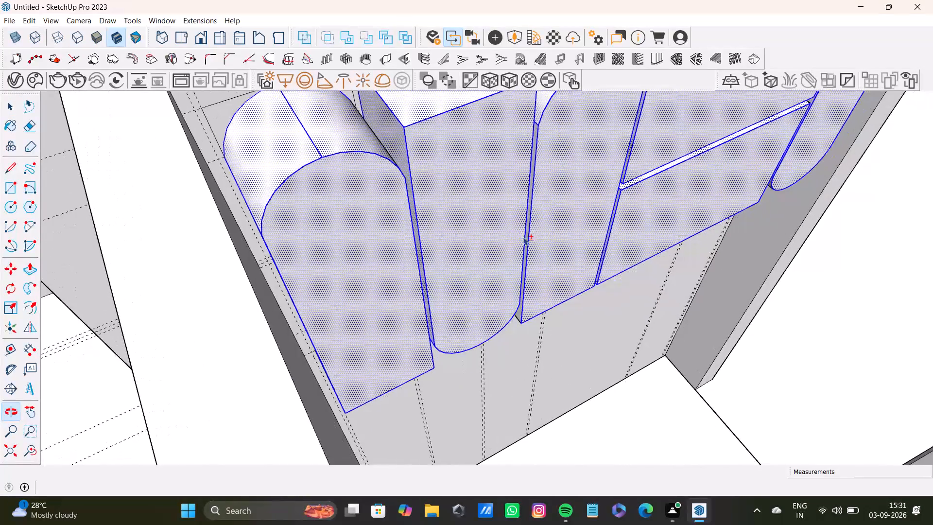
pyautogui.moveTo(523, 237); pyautogui.dragTo(520, 238, button='middle')
pyautogui.keyDown('shift'); pyautogui.scroll(7, 277, 261); pyautogui.keyUp('shift')
pyautogui.keyDown('shift'); pyautogui.moveTo(267, 248); pyautogui.dragTo(299, 290, button='middle'); pyautogui.keyUp('shift')
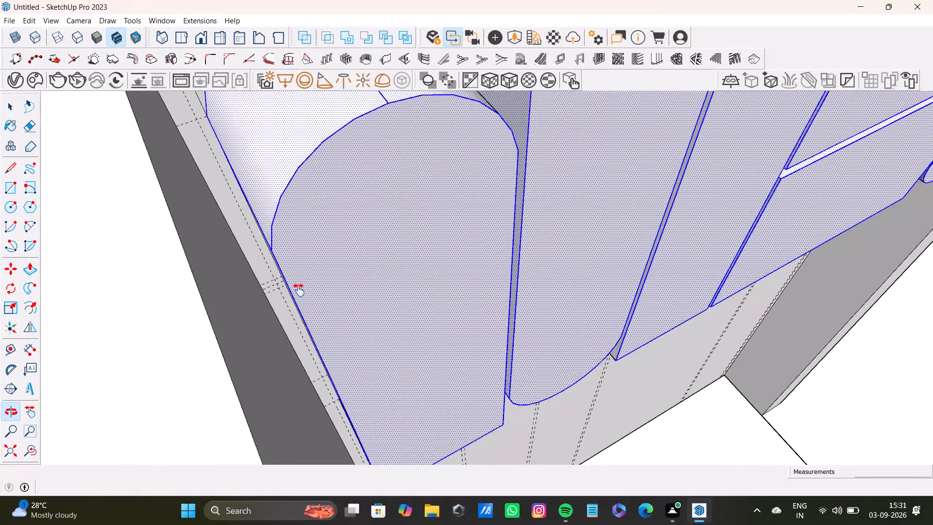
pyautogui.keyDown('shift'); pyautogui.moveTo(299, 290); pyautogui.dragTo(347, 314, button='middle'); pyautogui.keyUp('shift')
pyautogui.keyDown('shift'); pyautogui.scroll(2, 346, 300); pyautogui.keyUp('shift')
pyautogui.keyDown('shift'); pyautogui.moveTo(327, 293); pyautogui.dragTo(235, 321, button='middle'); pyautogui.keyUp('shift')
pyautogui.keyDown('shift'); pyautogui.scroll(3, 291, 306); pyautogui.keyUp('shift')
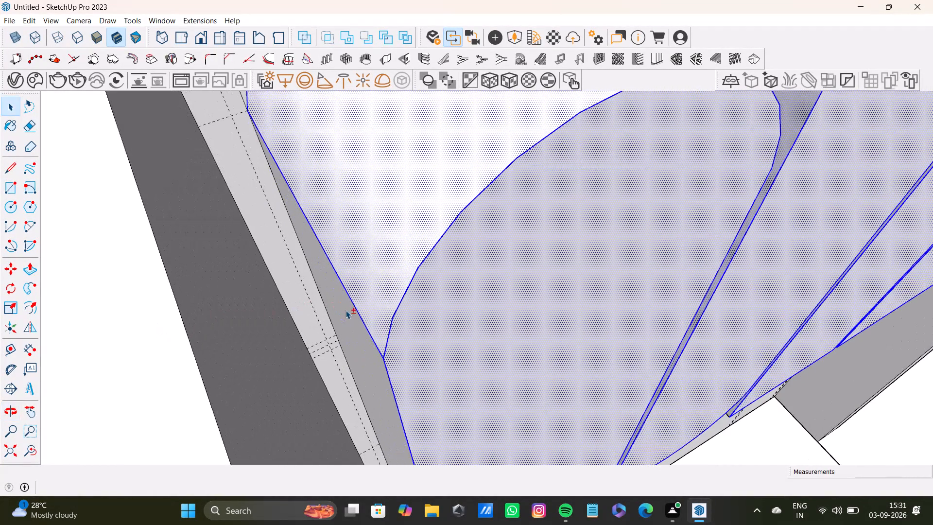
pyautogui.keyDown('shift'); pyautogui.doubleClick(346, 310); pyautogui.keyUp('shift')
# Add the undersides of the first three narrow blocks and the lower wide block, plus the end block's inner side, to the selection.
pyautogui.keyDown('shift'); pyautogui.scroll(-14, 346, 310); pyautogui.keyUp('shift')
pyautogui.keyDown('shift'); pyautogui.moveTo(405, 327); pyautogui.dragTo(288, 351, button='middle'); pyautogui.keyUp('shift')
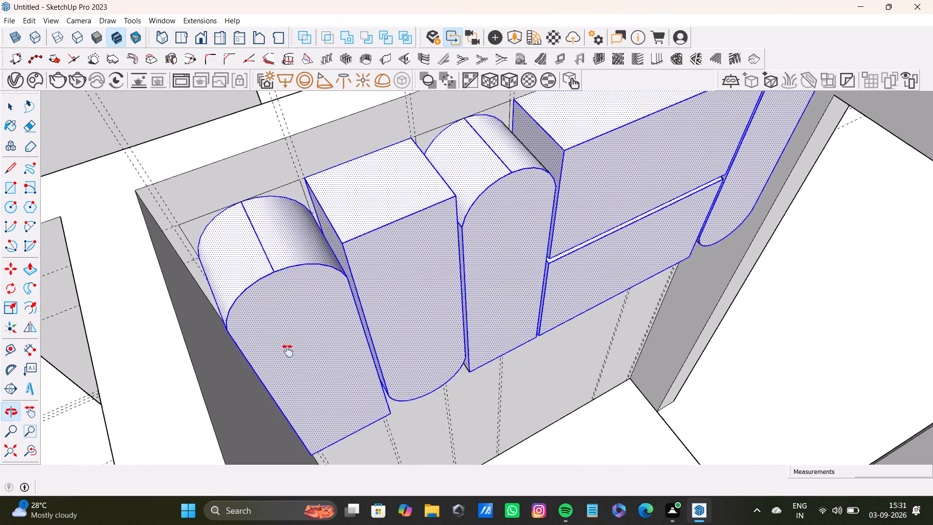
pyautogui.keyDown('shift'); pyautogui.moveTo(288, 351); pyautogui.dragTo(298, 354, button='middle'); pyautogui.keyUp('shift')
pyautogui.keyDown('shift'); pyautogui.scroll(-1, 335, 364); pyautogui.keyUp('shift')
pyautogui.moveTo(385, 367); pyautogui.dragTo(213, 262, button='middle')
pyautogui.moveTo(396, 358); pyautogui.dragTo(404, 173, button='middle')
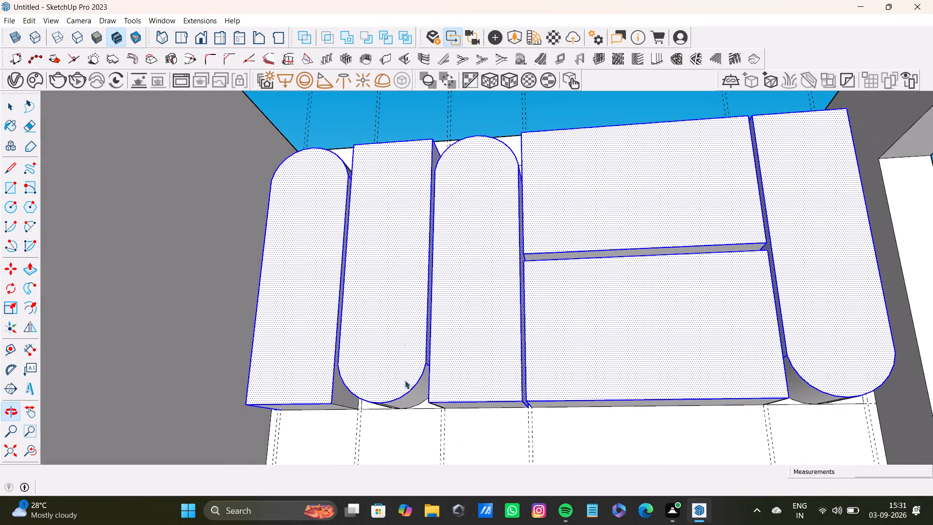
pyautogui.scroll(1, 411, 398)
pyautogui.moveTo(411, 397); pyautogui.dragTo(415, 319, button='middle')
pyautogui.keyDown('shift'); pyautogui.doubleClick(417, 384); pyautogui.keyUp('shift')
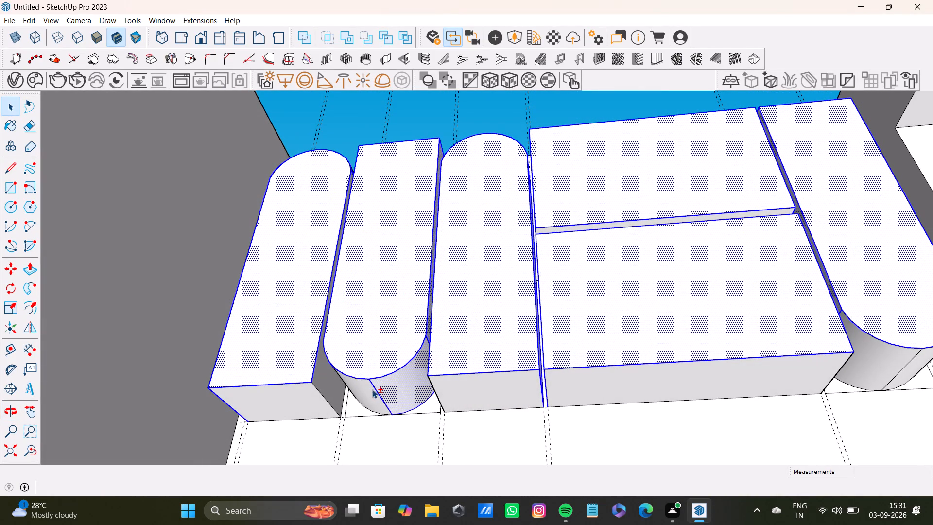
pyautogui.keyDown('shift'); pyautogui.doubleClick(372, 389); pyautogui.keyUp('shift')
pyautogui.keyDown('shift'); pyautogui.click(290, 402); pyautogui.keyUp('shift')
pyautogui.keyDown('shift'); pyautogui.moveTo(290, 402); pyautogui.dragTo(298, 402); pyautogui.keyUp('shift')
pyautogui.keyDown('shift'); pyautogui.doubleClick(330, 381); pyautogui.keyUp('shift')
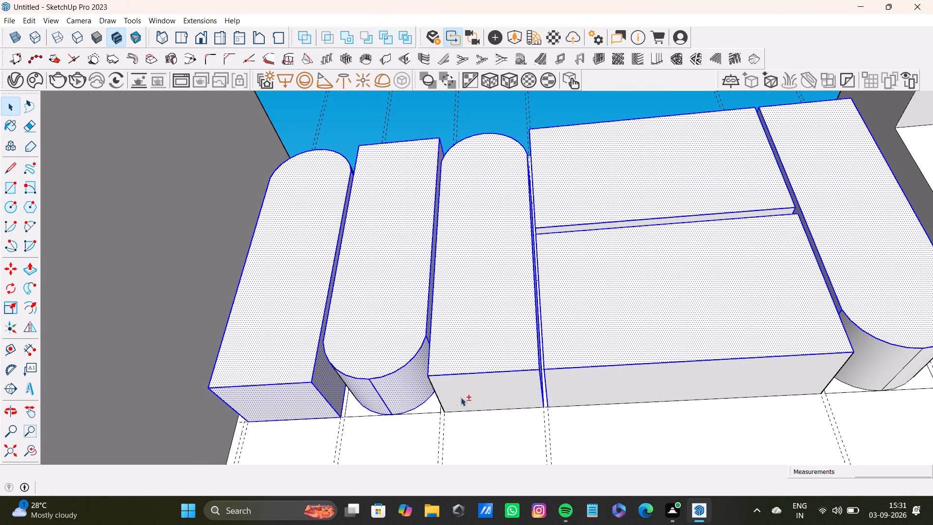
pyautogui.keyDown('shift'); pyautogui.doubleClick(466, 395); pyautogui.keyUp('shift')
pyautogui.keyDown('shift'); pyautogui.doubleClick(553, 393); pyautogui.keyUp('shift')
# Add the curved underside faces of the narrow block beyond the wide blocks to the selection.
pyautogui.keyDown('shift'); pyautogui.moveTo(661, 348); pyautogui.dragTo(427, 355, button='middle'); pyautogui.keyUp('shift')
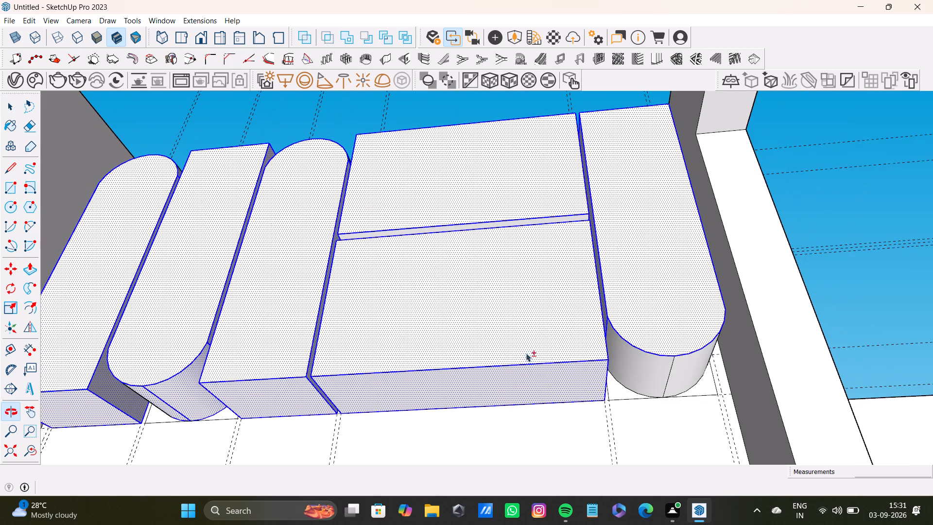
pyautogui.keyDown('shift'); pyautogui.doubleClick(639, 363); pyautogui.keyUp('shift')
pyautogui.keyDown('shift'); pyautogui.doubleClick(673, 364); pyautogui.keyUp('shift')
pyautogui.keyDown('shift'); pyautogui.doubleClick(690, 367); pyautogui.keyUp('shift')
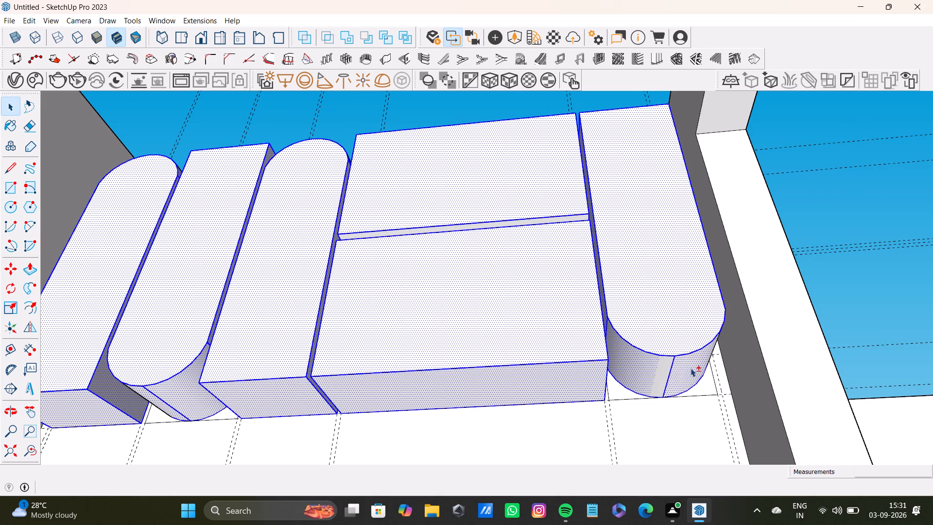
pyautogui.keyDown('shift'); pyautogui.doubleClick(655, 369); pyautogui.keyUp('shift')
pyautogui.keyDown('shift'); pyautogui.doubleClick(660, 373); pyautogui.keyUp('shift')
# Scale all the selected wall blocks downward along the blue axis to make them taller.
pyautogui.keyDown('shift'); pyautogui.moveTo(633, 356); pyautogui.dragTo(514, 352, button='middle'); pyautogui.keyUp('shift')
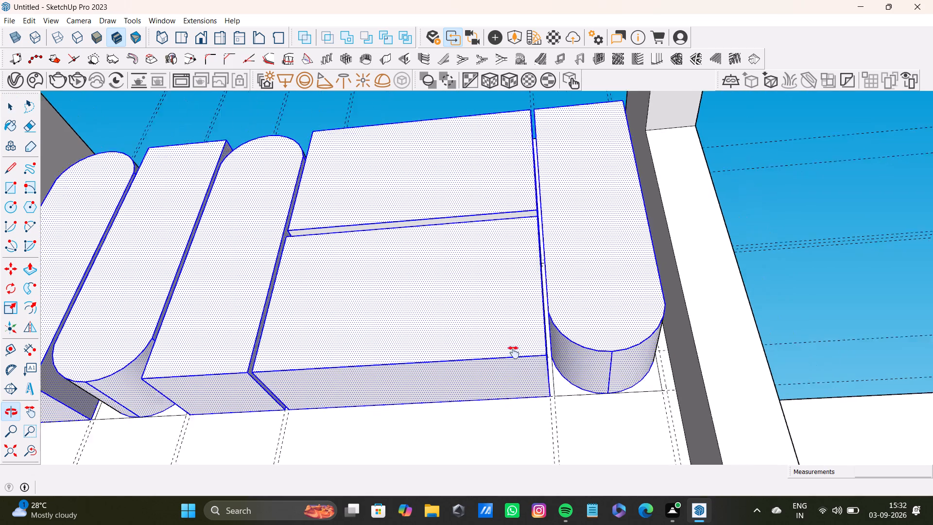
pyautogui.keyDown('shift'); pyautogui.moveTo(514, 352); pyautogui.dragTo(708, 301, button='middle'); pyautogui.keyUp('shift')
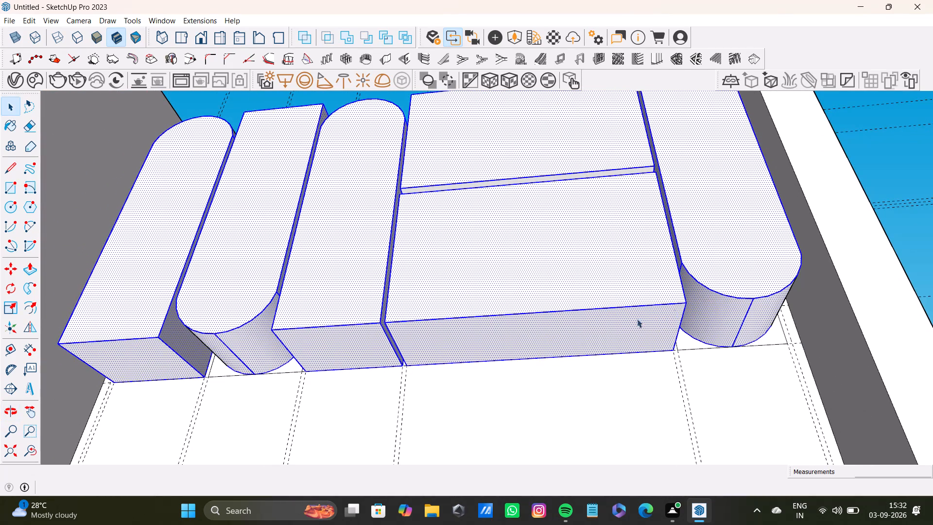
pyautogui.press('s')
pyautogui.moveTo(423, 346); pyautogui.dragTo(415, 434)
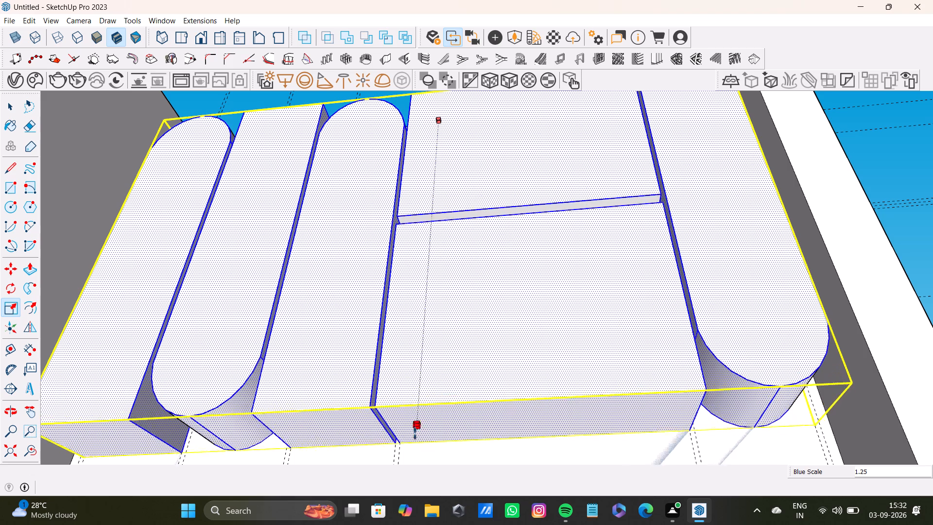
pyautogui.moveTo(415, 434); pyautogui.dragTo(417, 462)
pyautogui.scroll(-4, 406, 329)
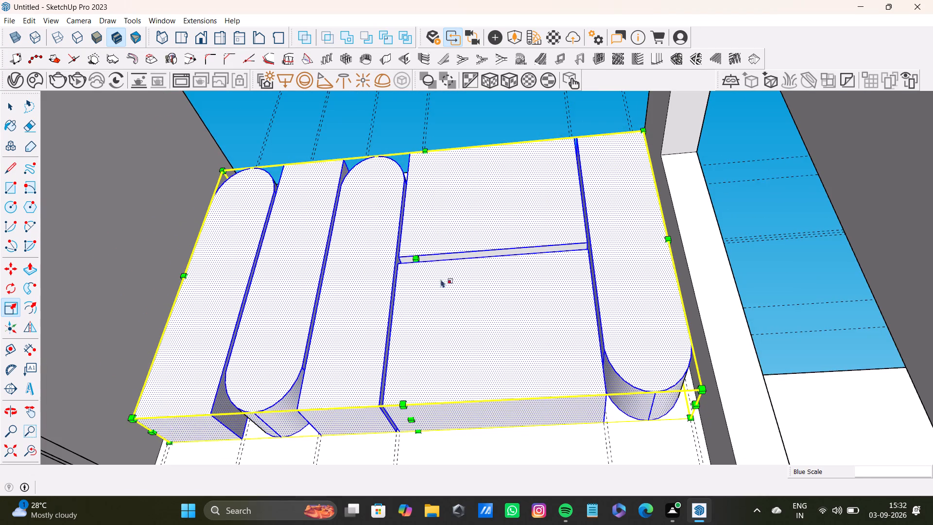
# Scale the selected wall blocks further downward by a factor of about 1.04 from their bottom.
pyautogui.moveTo(442, 269); pyautogui.dragTo(439, 511, button='middle')
pyautogui.scroll(-4, 384, 361)
pyautogui.keyDown('shift'); pyautogui.moveTo(395, 367); pyautogui.dragTo(451, 234, button='middle'); pyautogui.keyUp('shift')
pyautogui.moveTo(456, 231); pyautogui.dragTo(475, 332, button='middle')
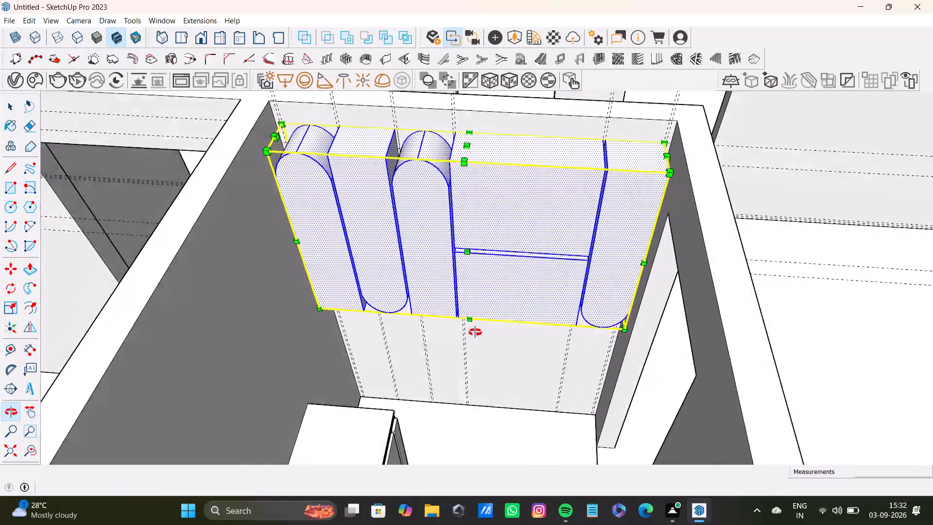
pyautogui.moveTo(475, 332); pyautogui.dragTo(456, 276, button='middle')
pyautogui.scroll(3, 448, 320)
pyautogui.moveTo(452, 311); pyautogui.dragTo(452, 234, button='middle')
pyautogui.scroll(1, 452, 311)
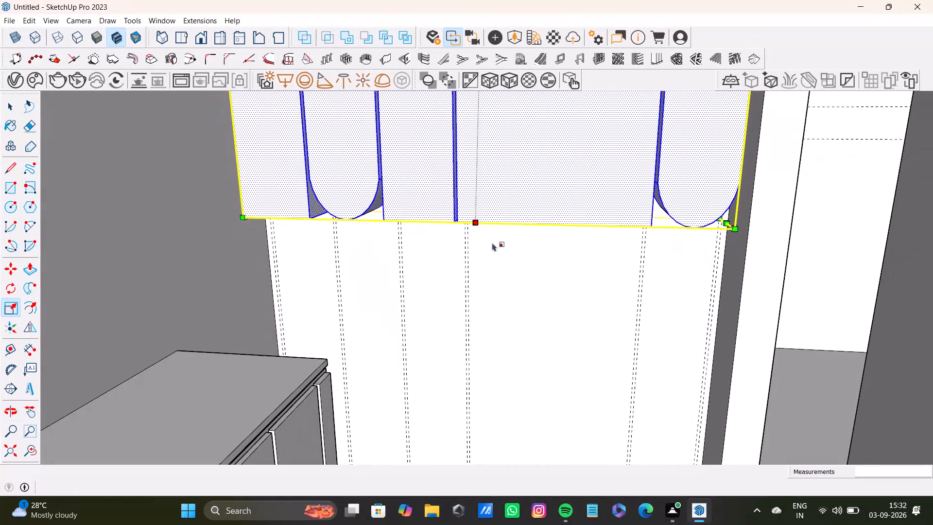
pyautogui.moveTo(502, 268); pyautogui.dragTo(494, 223, button='middle')
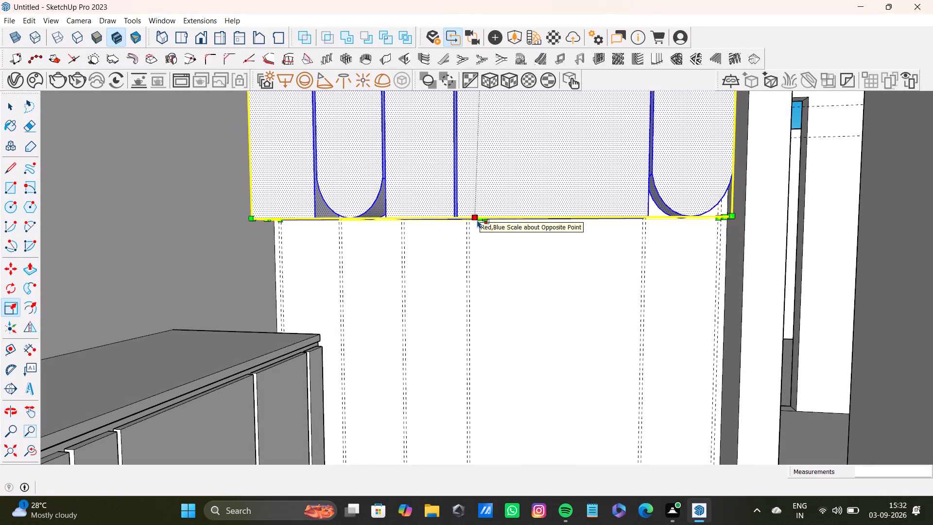
pyautogui.scroll(4, 478, 229)
pyautogui.moveTo(476, 231); pyautogui.dragTo(463, 206, button='middle')
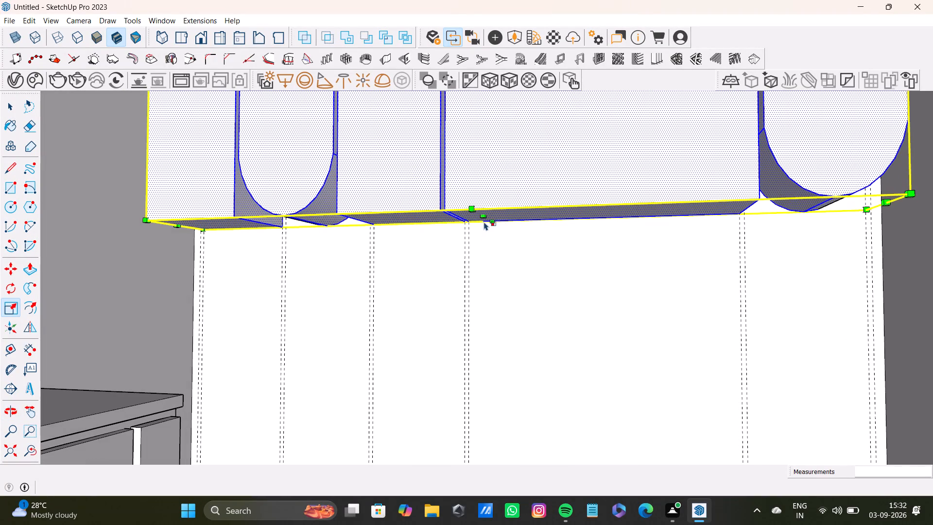
pyautogui.moveTo(483, 219); pyautogui.dragTo(479, 235)
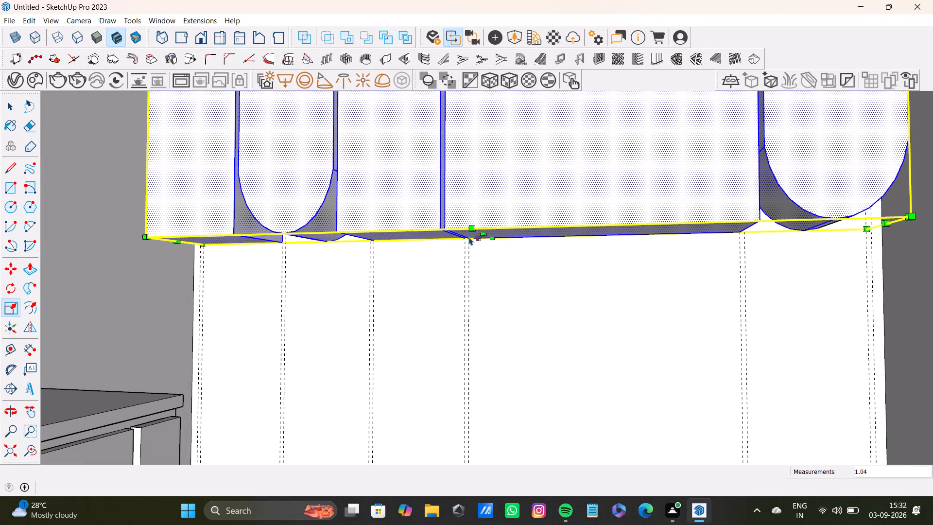
pyautogui.press('space')
# Clear the selection of the scaled wall blocks.
pyautogui.scroll(-8, 409, 237)
pyautogui.moveTo(448, 222); pyautogui.dragTo(487, 284, button='middle')
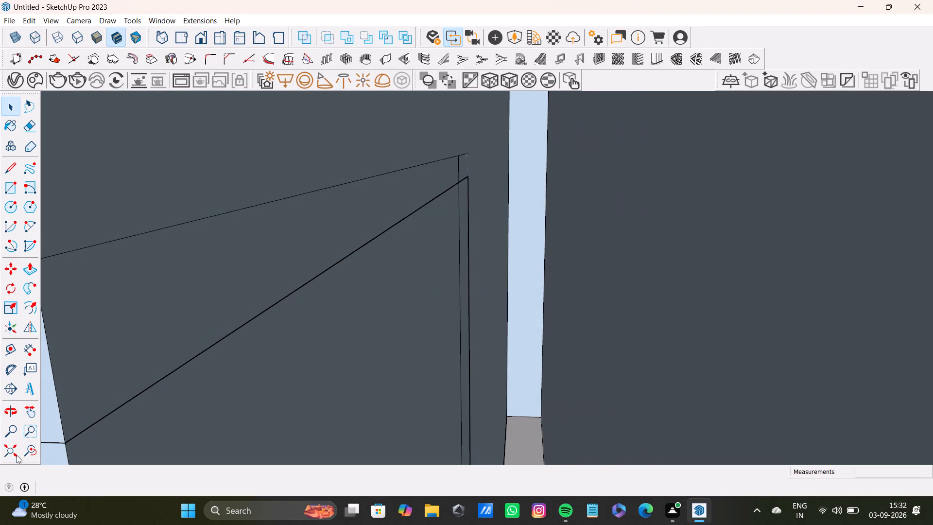
pyautogui.click(18, 452)
pyautogui.click(16, 451)
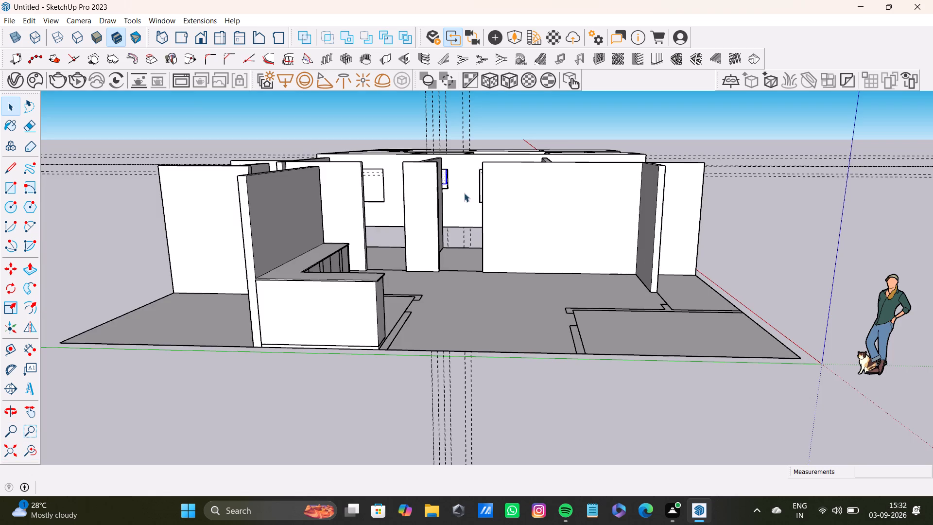
pyautogui.moveTo(463, 194); pyautogui.dragTo(433, 321, button='middle')
pyautogui.scroll(1, 412, 246)
pyautogui.moveTo(408, 254); pyautogui.dragTo(385, 391, button='middle')
pyautogui.scroll(11, 413, 271)
pyautogui.press('space')
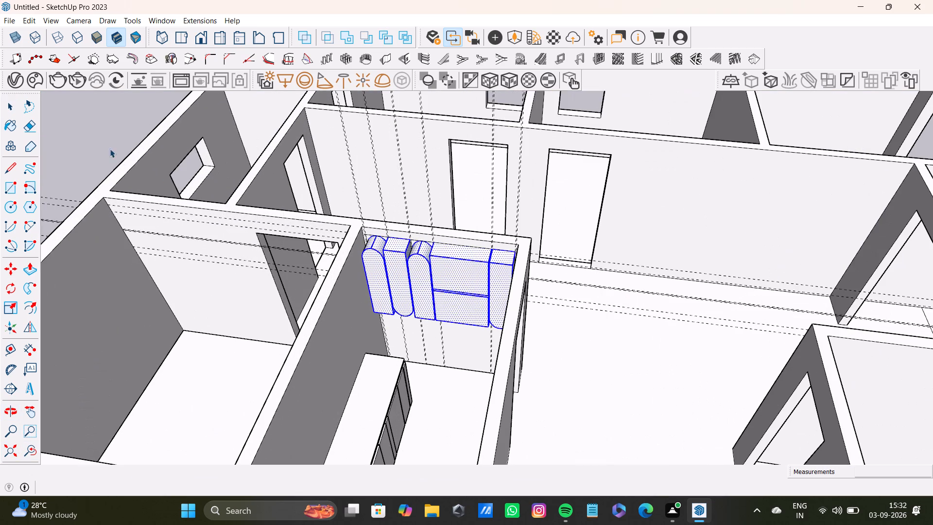
pyautogui.click(103, 137)
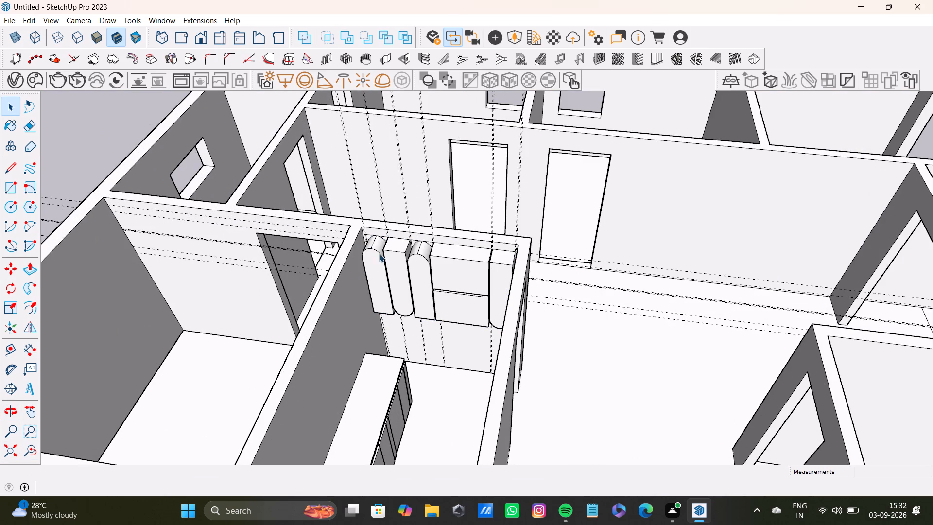
# Offset the outline of the arched end block's front face inward by about 1 3/8".
pyautogui.click(376, 281)
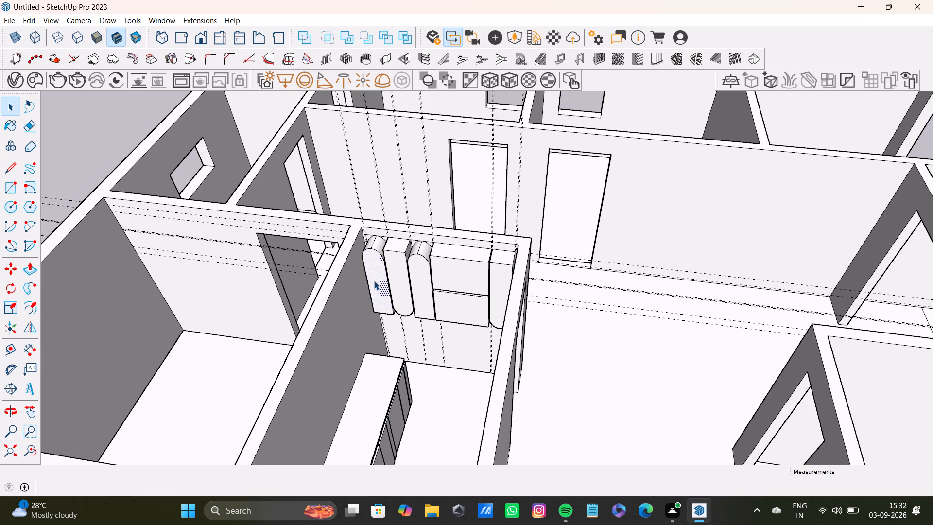
pyautogui.press('f')
pyautogui.click(374, 281)
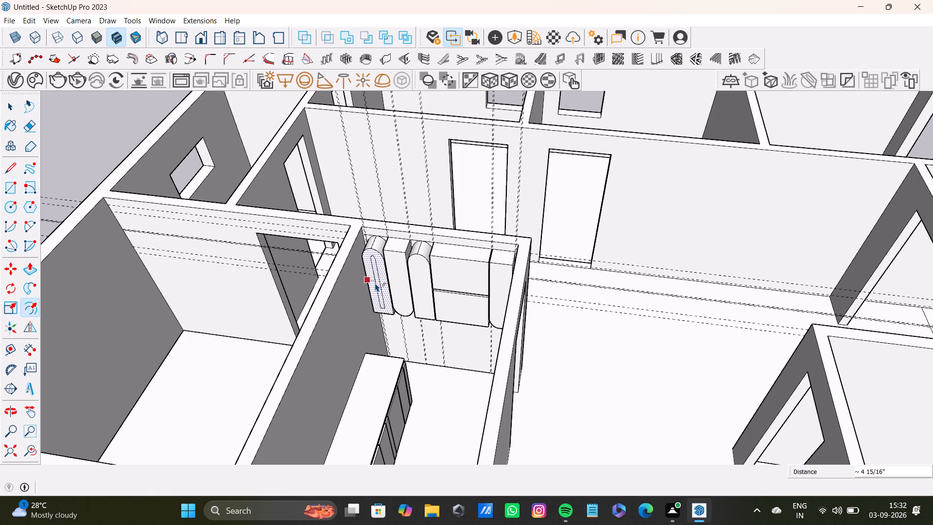
pyautogui.click(370, 282)
# Offset the front-face outline of the round-bottomed block beside the arched end block slightly inward.
pyautogui.scroll(10, 439, 254)
pyautogui.moveTo(370, 267); pyautogui.dragTo(457, 191, button='middle')
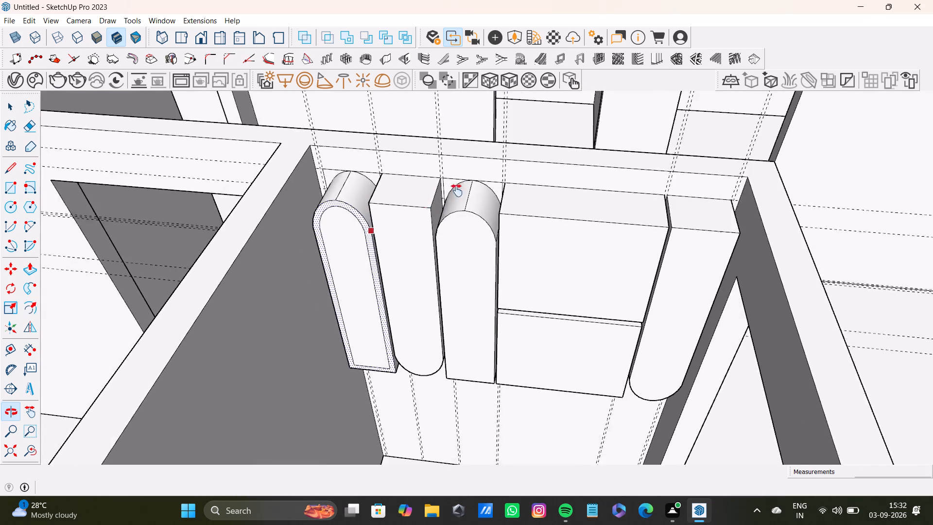
pyautogui.moveTo(457, 191); pyautogui.dragTo(460, 182, button='middle')
pyautogui.moveTo(454, 236); pyautogui.dragTo(474, 128, button='middle')
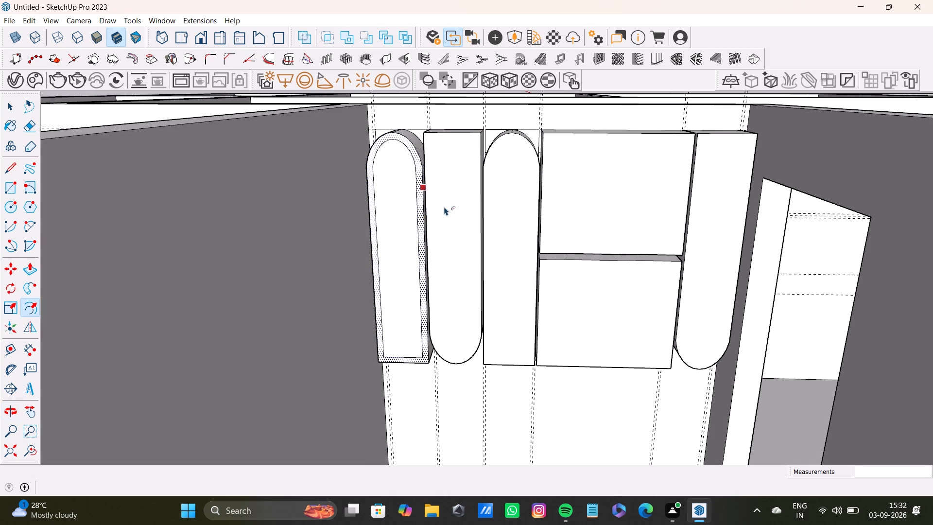
pyautogui.press('space')
pyautogui.click(450, 211)
pyautogui.press('s')
pyautogui.moveTo(450, 210); pyautogui.dragTo(445, 215)
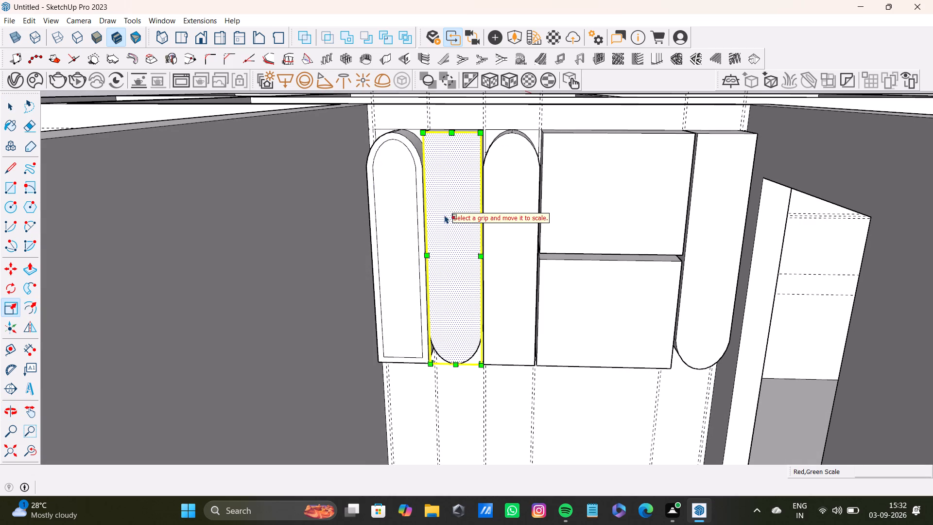
pyautogui.moveTo(445, 215); pyautogui.dragTo(445, 216)
pyautogui.press('f')
pyautogui.click(449, 212)
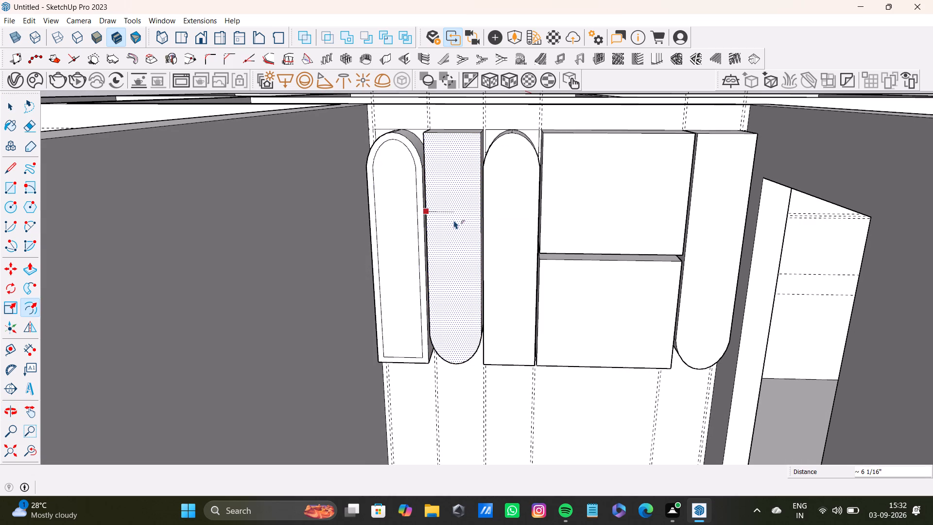
pyautogui.click(432, 216)
pyautogui.press('space')
# Offset the front-face outline of the second round-topped block inward by about 1 1/4".
pyautogui.click(506, 203)
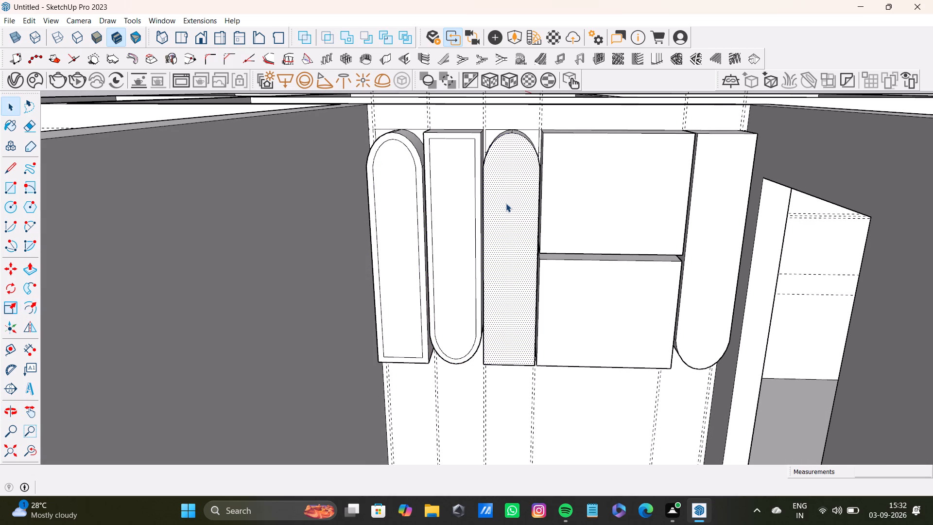
pyautogui.write('ssf')
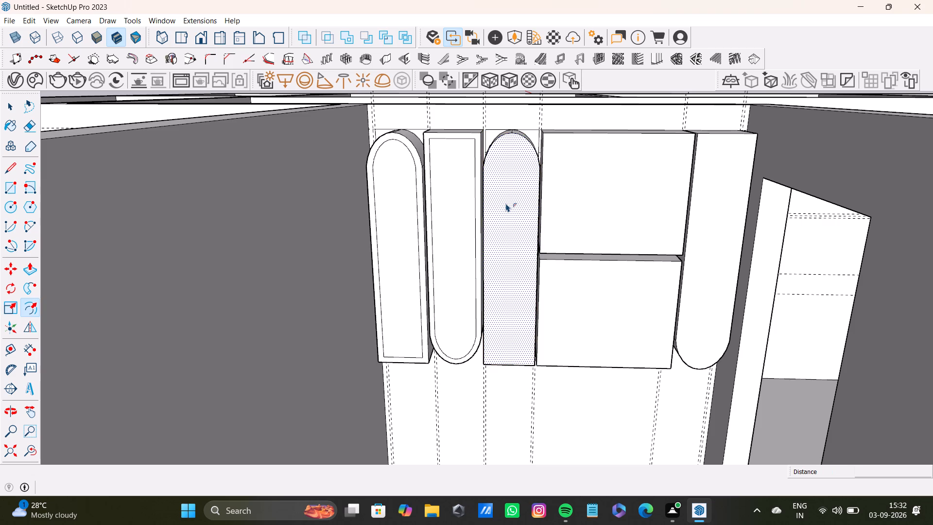
pyautogui.click(506, 203)
pyautogui.click(489, 216)
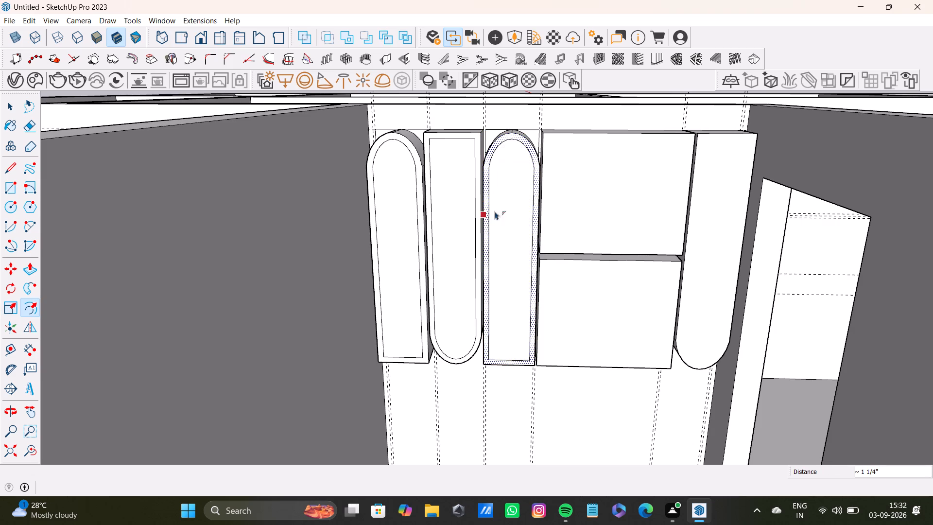
pyautogui.press('space')
# Offset the front-face outline of the upper wide rectangular block inward by about 1 9/16".
pyautogui.click(581, 190)
pyautogui.press('f')
pyautogui.click(581, 190)
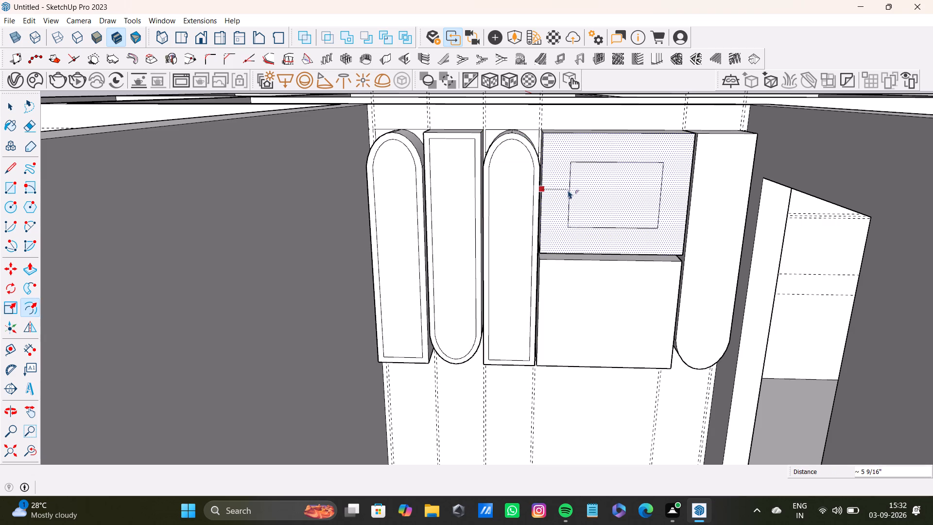
pyautogui.click(549, 203)
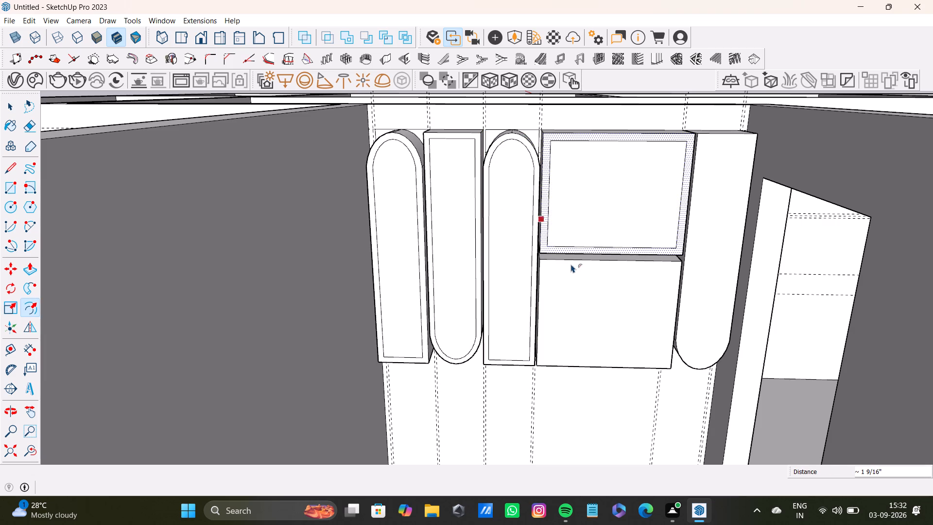
pyautogui.press('space')
# Offset the front-face outline of the lower wide rectangular block inward by about 1 3/8".
pyautogui.click(587, 317)
pyautogui.press('f')
pyautogui.click(586, 318)
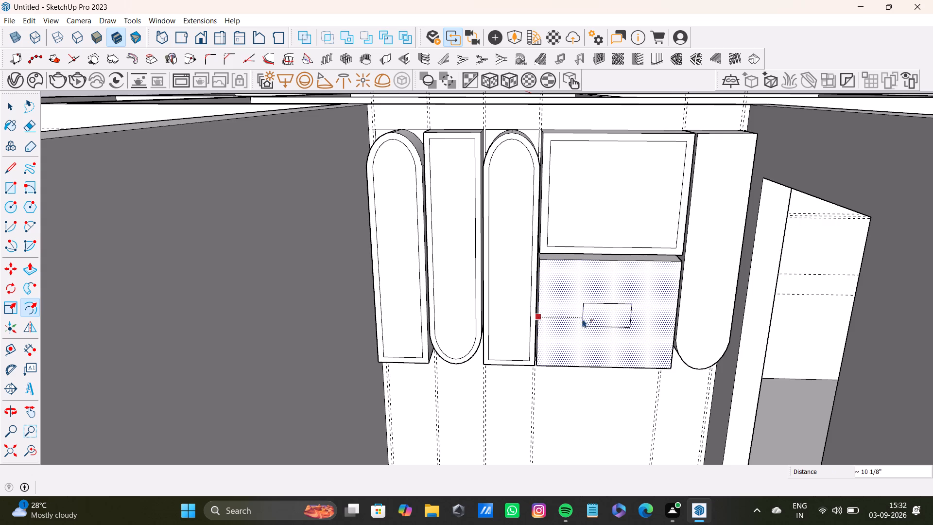
pyautogui.click(545, 336)
pyautogui.press('space')
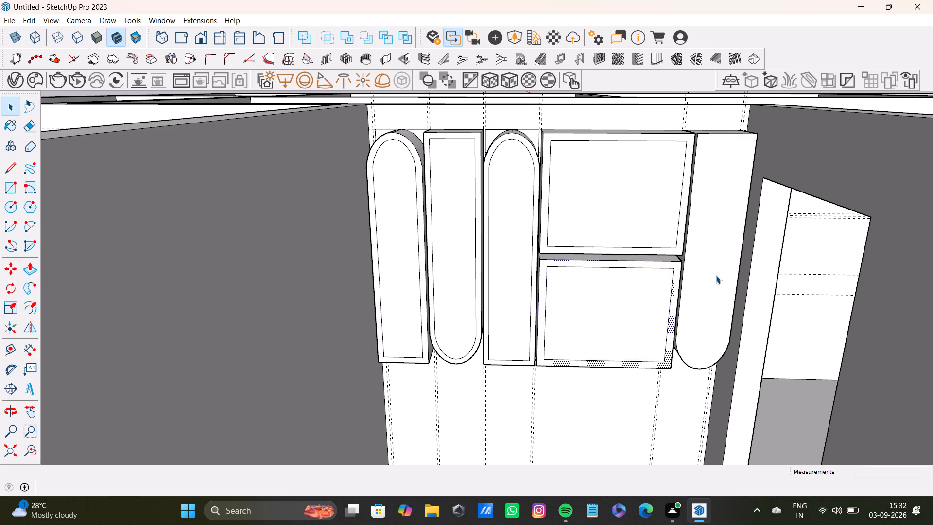
# Offset the front-face outline of the round-bottomed block at the far end inward by about 1 9/16".
pyautogui.click(716, 275)
pyautogui.press('f')
pyautogui.click(716, 273)
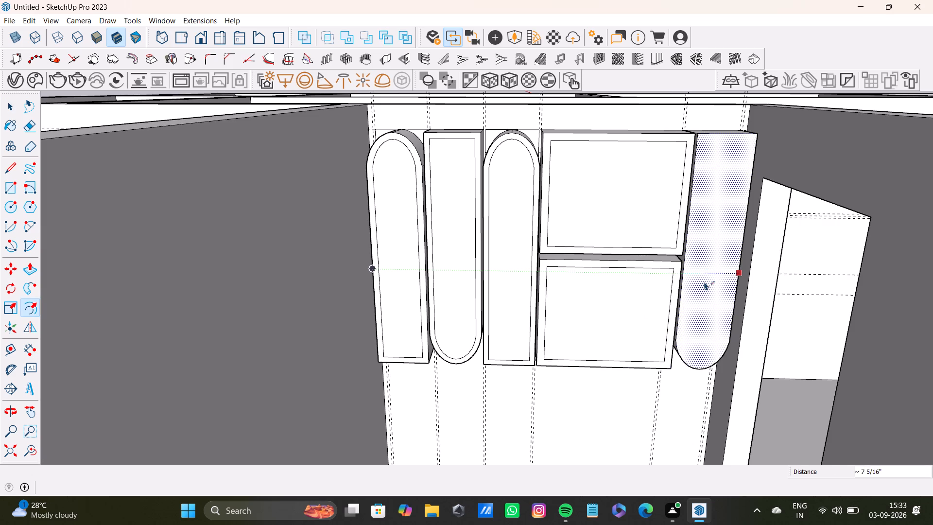
pyautogui.click(731, 278)
pyautogui.press('space')
# Push/Pull the countertop's front edge along the longer cabinet run outward over the cabinet fronts.
pyautogui.scroll(-5, 669, 291)
pyautogui.moveTo(644, 288); pyautogui.dragTo(547, 372, button='middle')
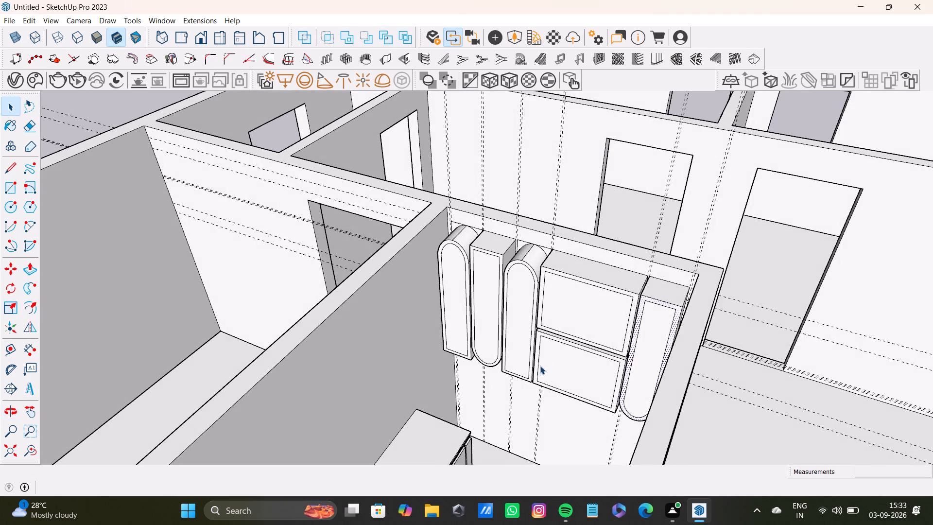
pyautogui.moveTo(595, 357); pyautogui.dragTo(409, 425, button='middle')
pyautogui.scroll(-2, 395, 386)
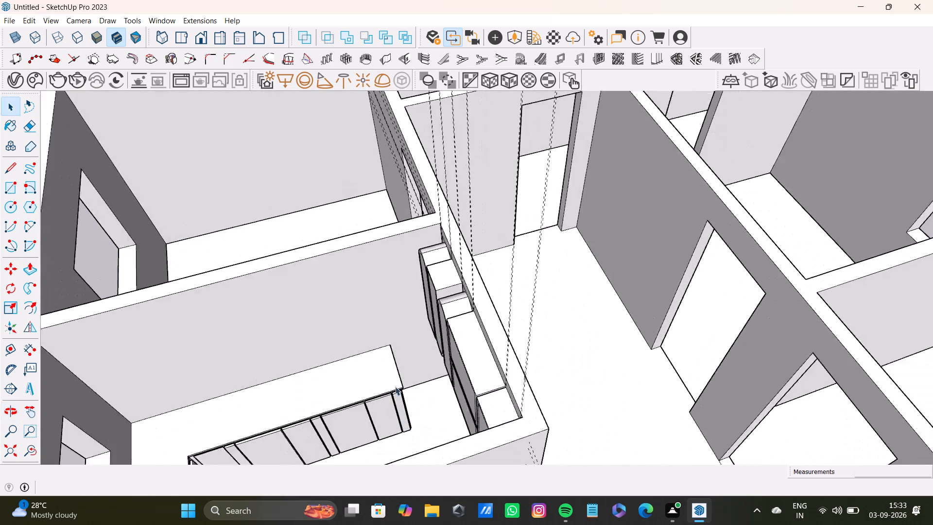
pyautogui.scroll(-13, 395, 386)
pyautogui.moveTo(397, 377); pyautogui.dragTo(518, 329, button='middle')
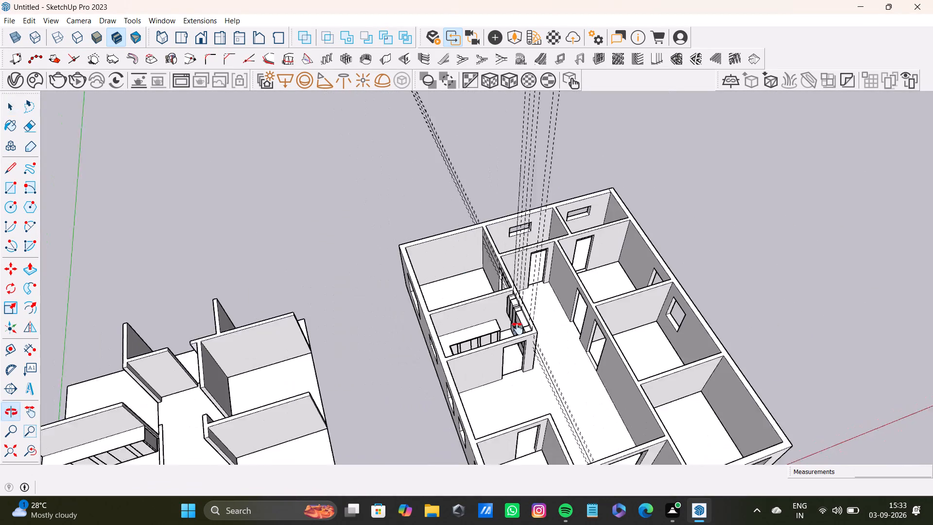
pyautogui.moveTo(518, 329); pyautogui.dragTo(523, 335, button='middle')
pyautogui.moveTo(540, 376); pyautogui.dragTo(432, 392, button='middle')
pyautogui.scroll(5, 471, 353)
pyautogui.scroll(-1, 493, 345)
pyautogui.scroll(8, 496, 345)
pyautogui.moveTo(493, 357); pyautogui.dragTo(350, 379, button='middle')
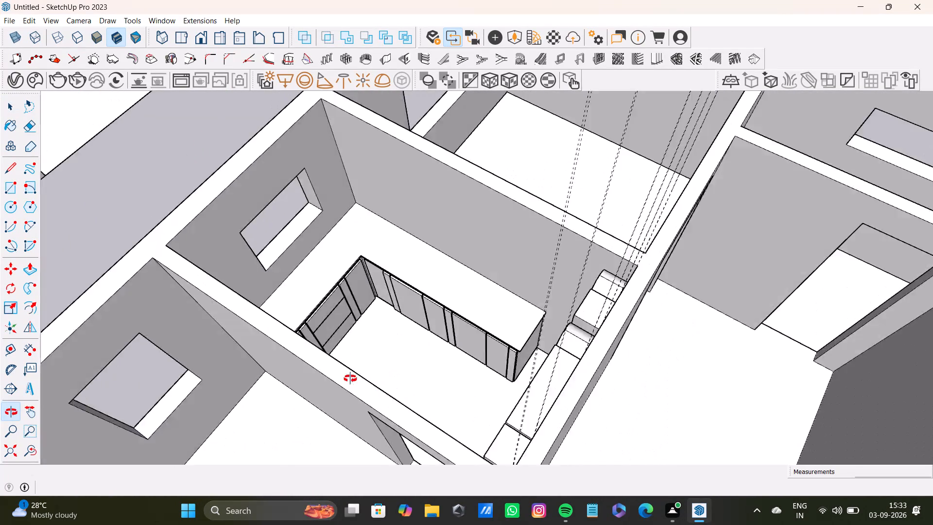
pyautogui.moveTo(350, 379); pyautogui.dragTo(342, 379, button='middle')
pyautogui.scroll(7, 352, 298)
pyautogui.scroll(6, 449, 202)
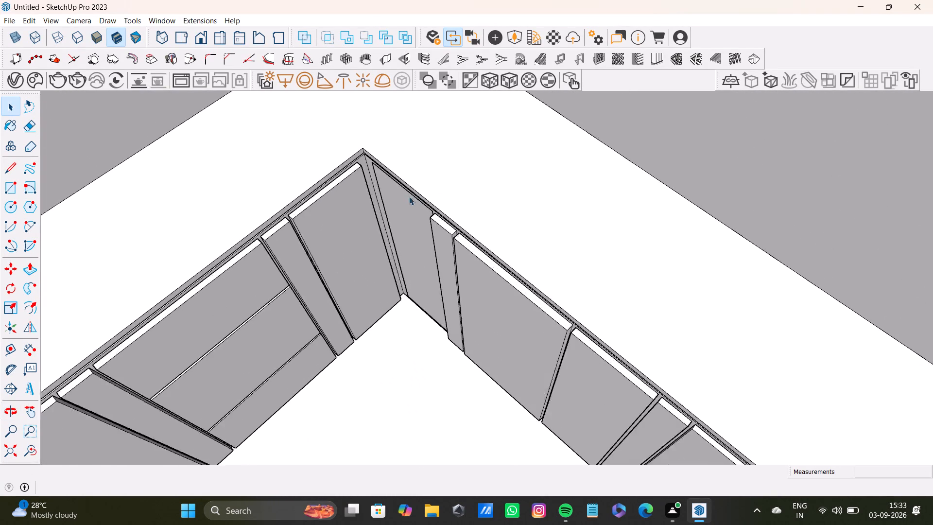
pyautogui.scroll(6, 409, 196)
pyautogui.moveTo(395, 180); pyautogui.dragTo(403, 127, button='middle')
pyautogui.scroll(7, 390, 139)
pyautogui.moveTo(441, 161); pyautogui.dragTo(455, 138, button='middle')
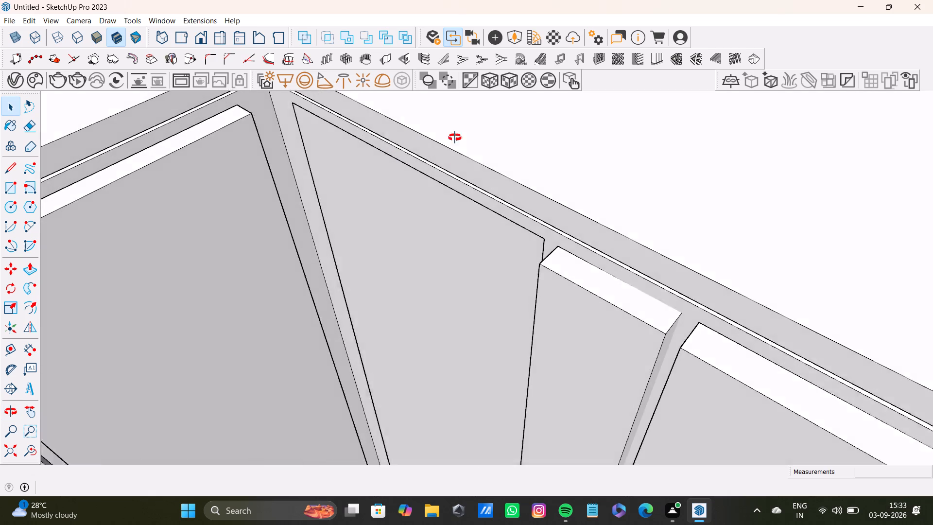
pyautogui.moveTo(455, 138); pyautogui.dragTo(456, 132, button='middle')
pyautogui.click(489, 185)
pyautogui.press('p')
pyautogui.moveTo(490, 185); pyautogui.dragTo(489, 186)
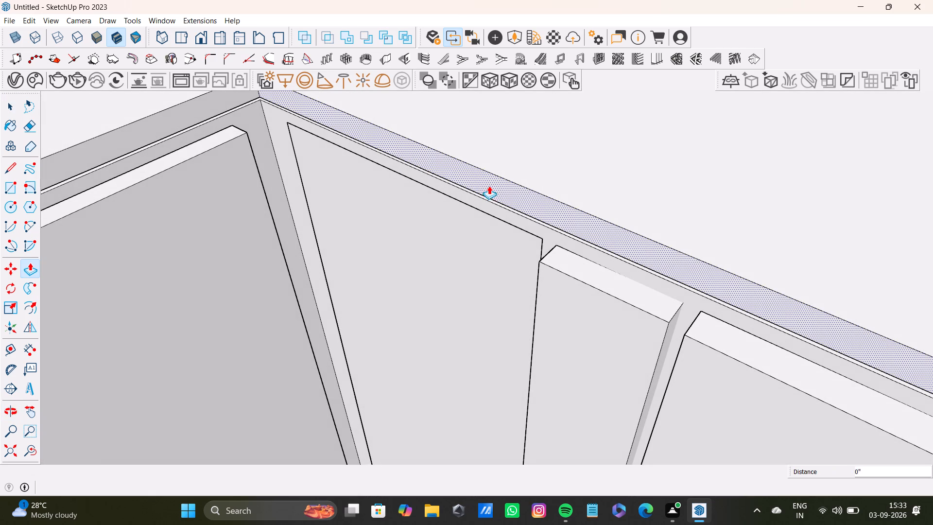
pyautogui.moveTo(489, 186); pyautogui.dragTo(459, 202)
pyautogui.press('space')
# Push/Pull the countertop's front edge along the shorter run with the drawers outward by about 1 11/16".
pyautogui.scroll(-4, 322, 171)
pyautogui.keyDown('shift'); pyautogui.moveTo(327, 176); pyautogui.dragTo(503, 215, button='middle'); pyautogui.keyUp('shift')
pyautogui.scroll(3, 402, 185)
pyautogui.click(406, 182)
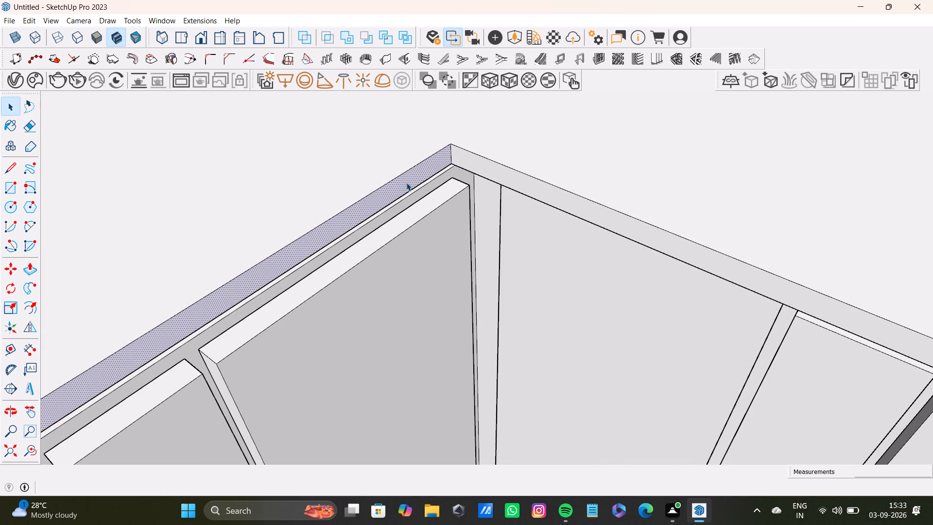
pyautogui.press('p')
pyautogui.moveTo(406, 182); pyautogui.dragTo(440, 196)
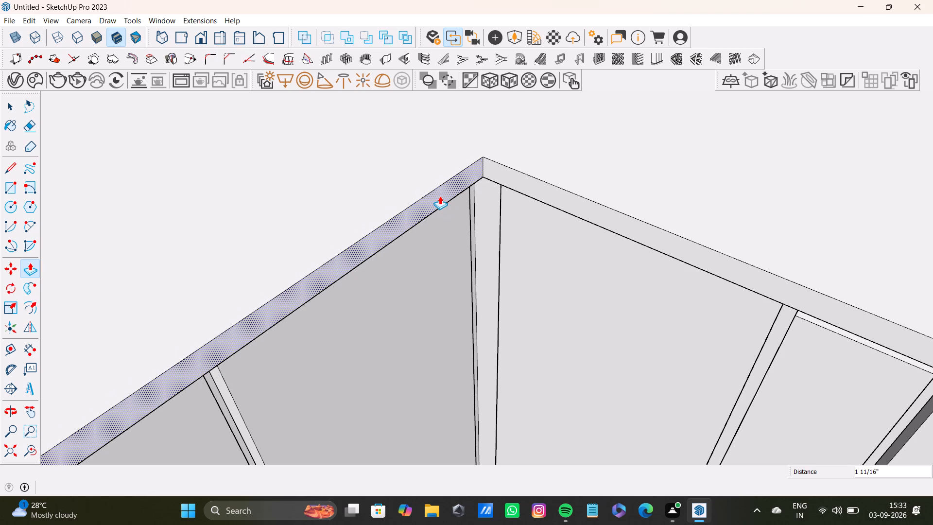
pyautogui.moveTo(440, 196); pyautogui.dragTo(436, 196)
pyautogui.press('space')
# Examine the whole model and the room's cabinet runs and wall blocks from several angles.
pyautogui.scroll(-12, 445, 205)
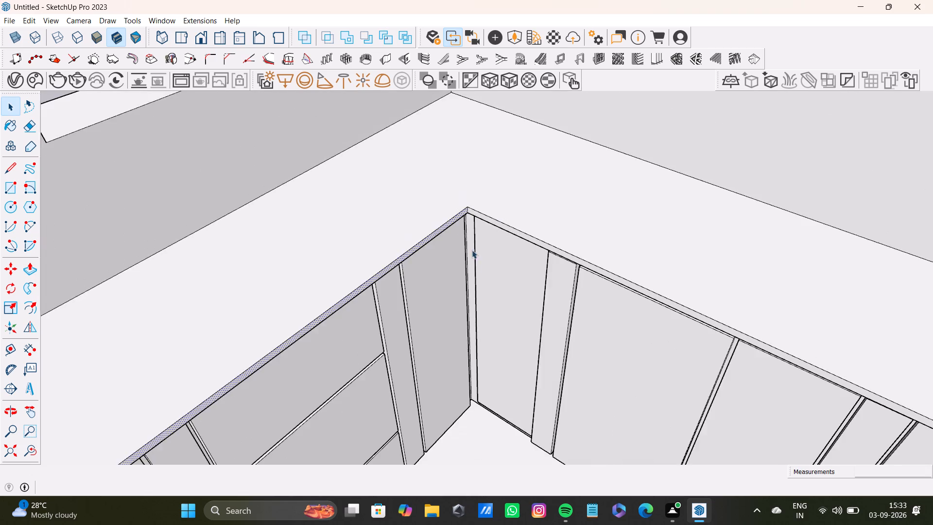
pyautogui.scroll(-4, 472, 250)
pyautogui.click(8, 451)
pyautogui.moveTo(461, 256); pyautogui.dragTo(447, 331, button='middle')
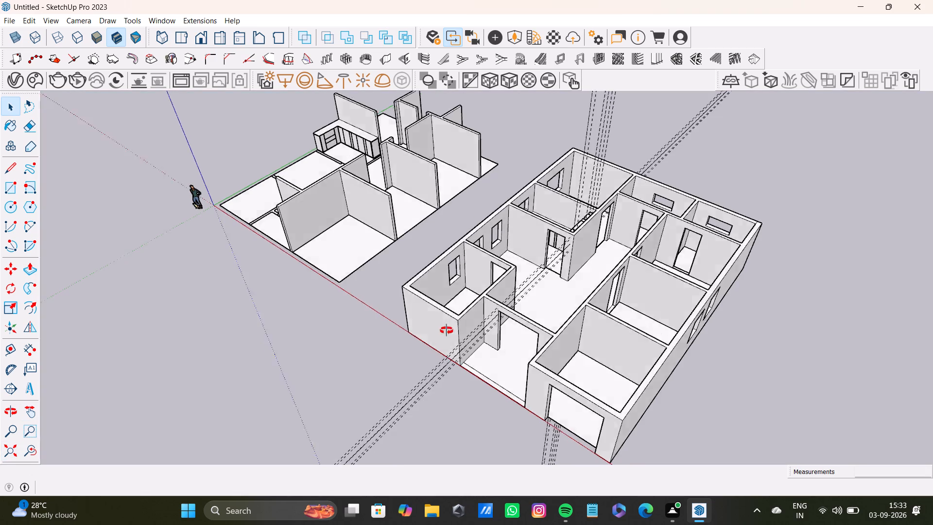
pyautogui.moveTo(447, 331); pyautogui.dragTo(449, 354, button='middle')
pyautogui.scroll(14, 555, 244)
pyautogui.keyDown('shift'); pyautogui.moveTo(602, 288); pyautogui.dragTo(518, 314, button='middle'); pyautogui.keyUp('shift')
pyautogui.moveTo(514, 318); pyautogui.dragTo(401, 273, button='middle')
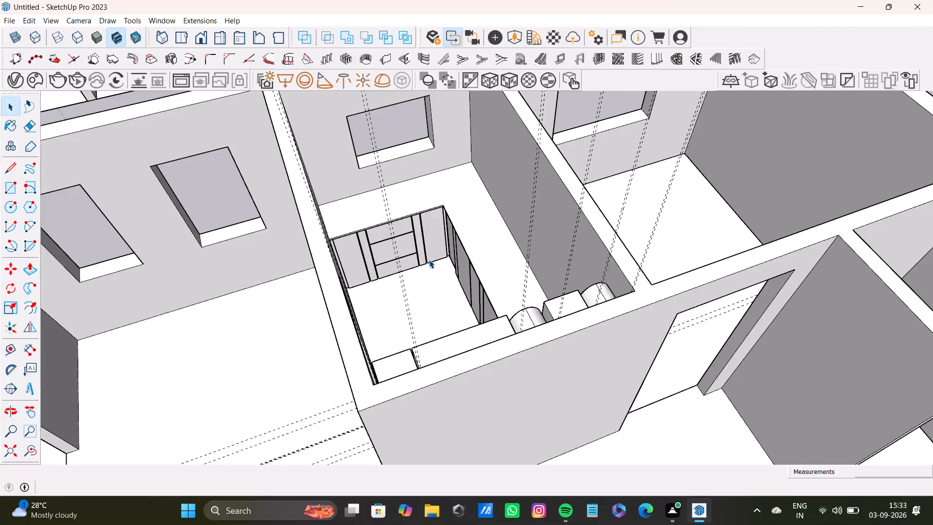
pyautogui.scroll(-3, 430, 262)
pyautogui.moveTo(445, 290); pyautogui.dragTo(717, 227, button='middle')
pyautogui.moveTo(520, 303); pyautogui.dragTo(768, 298, button='middle')
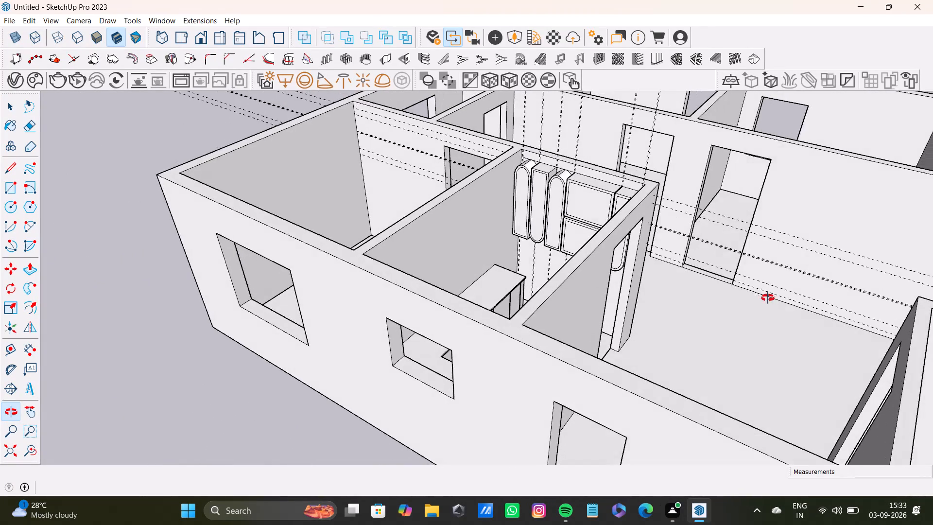
pyautogui.moveTo(768, 298); pyautogui.dragTo(767, 298, button='middle')
pyautogui.scroll(-4, 634, 307)
pyautogui.moveTo(633, 287); pyautogui.dragTo(434, 327, button='middle')
pyautogui.scroll(2, 465, 307)
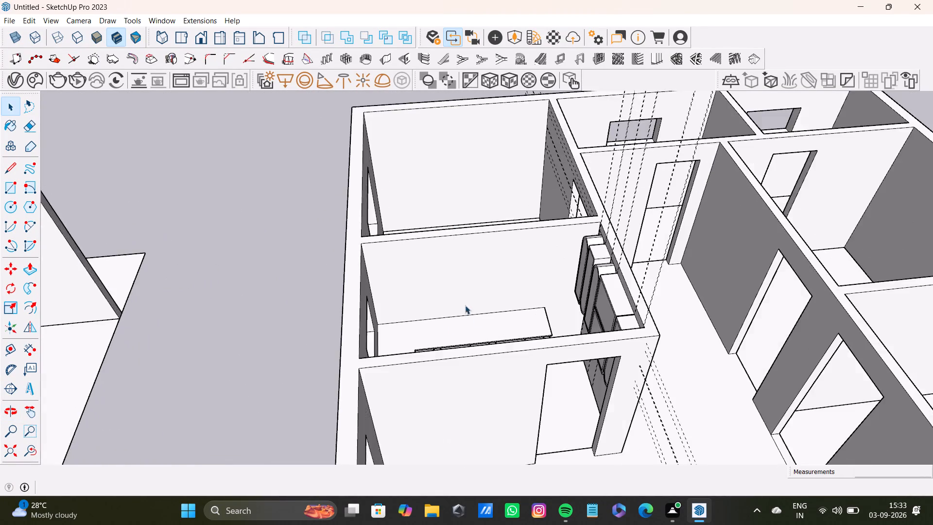
pyautogui.scroll(2, 465, 305)
pyautogui.moveTo(532, 342); pyautogui.dragTo(410, 371, button='middle')
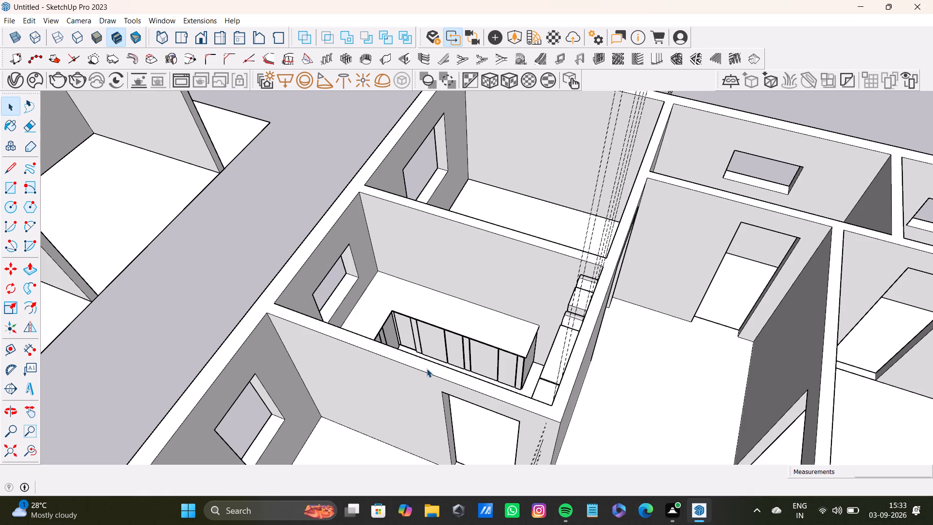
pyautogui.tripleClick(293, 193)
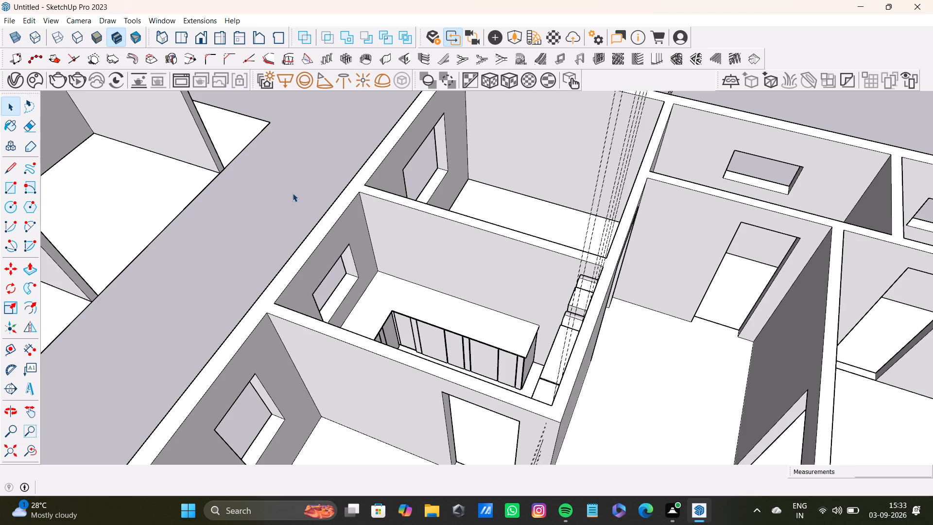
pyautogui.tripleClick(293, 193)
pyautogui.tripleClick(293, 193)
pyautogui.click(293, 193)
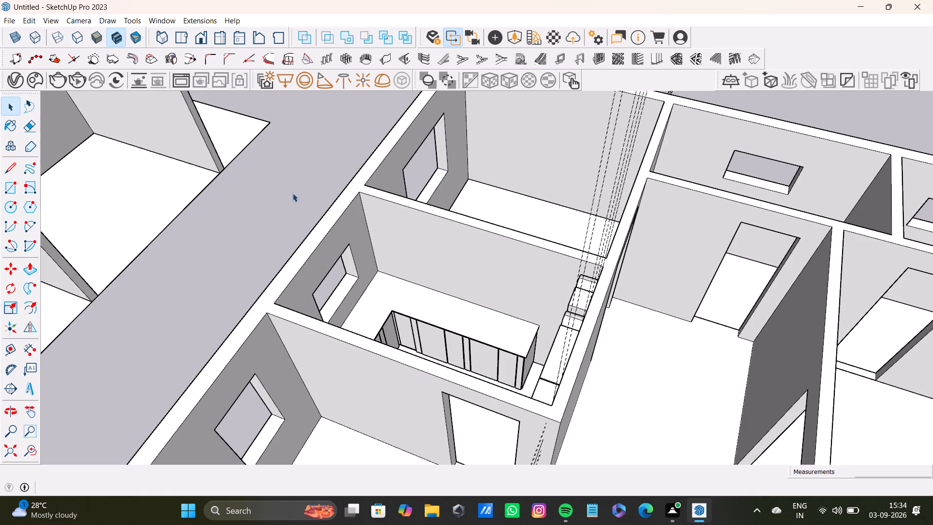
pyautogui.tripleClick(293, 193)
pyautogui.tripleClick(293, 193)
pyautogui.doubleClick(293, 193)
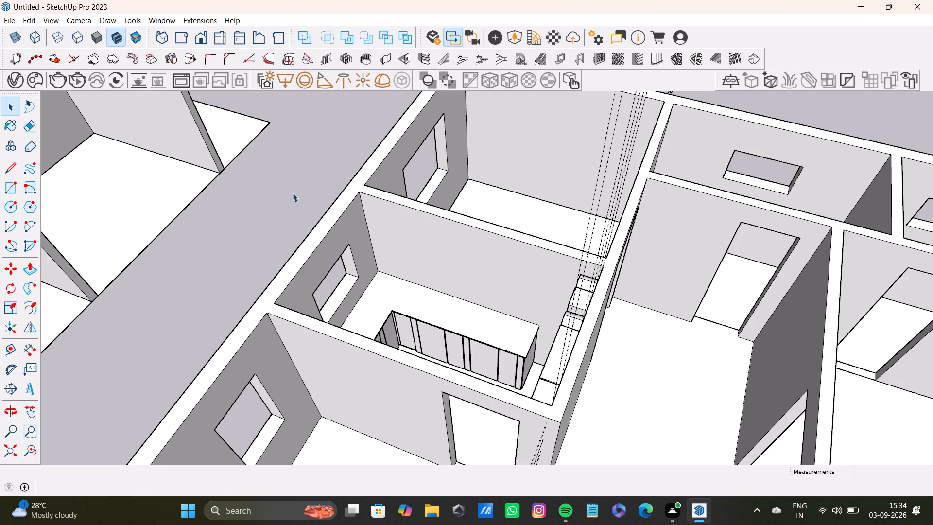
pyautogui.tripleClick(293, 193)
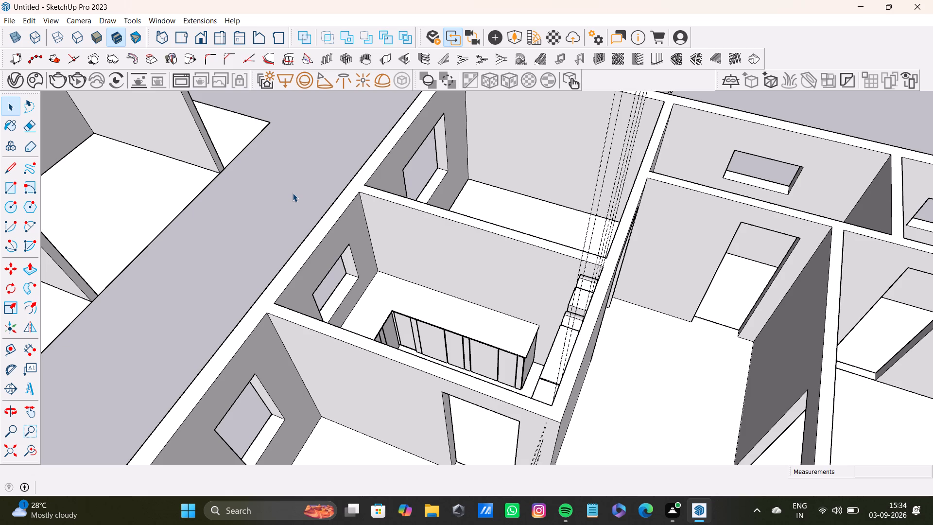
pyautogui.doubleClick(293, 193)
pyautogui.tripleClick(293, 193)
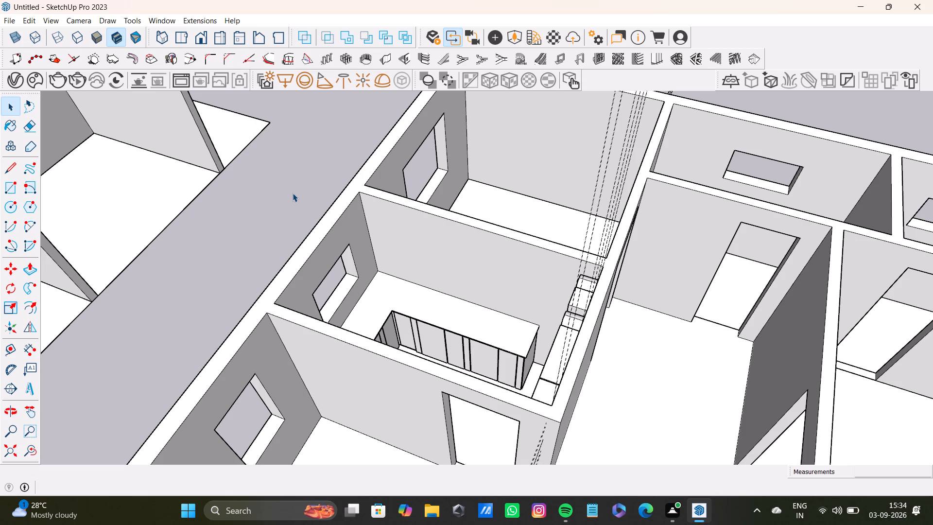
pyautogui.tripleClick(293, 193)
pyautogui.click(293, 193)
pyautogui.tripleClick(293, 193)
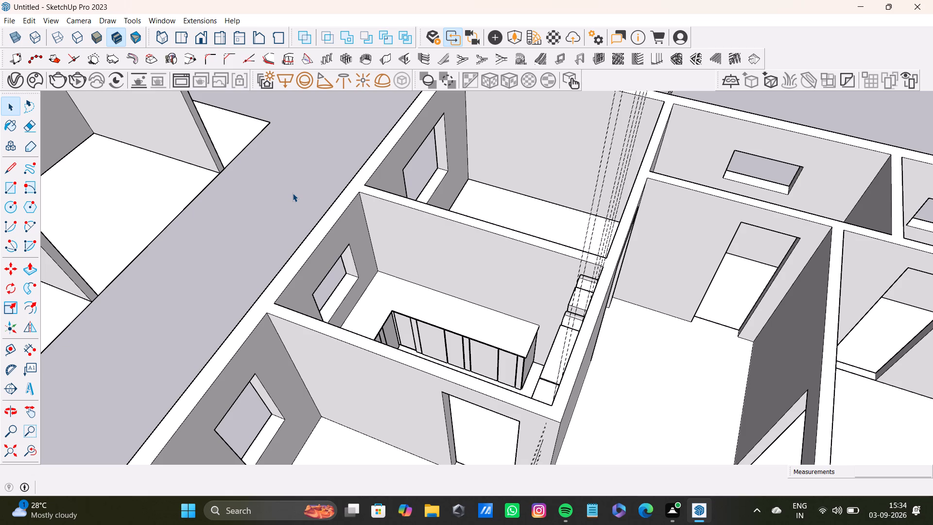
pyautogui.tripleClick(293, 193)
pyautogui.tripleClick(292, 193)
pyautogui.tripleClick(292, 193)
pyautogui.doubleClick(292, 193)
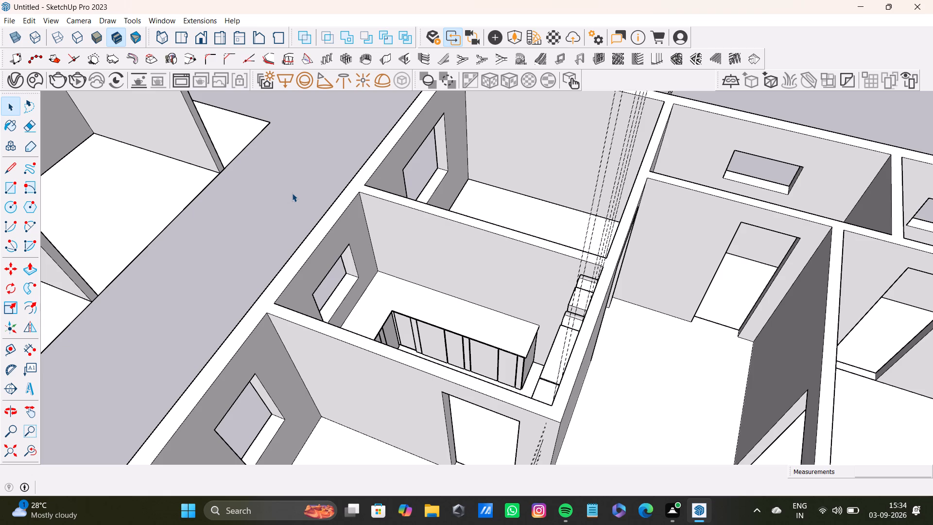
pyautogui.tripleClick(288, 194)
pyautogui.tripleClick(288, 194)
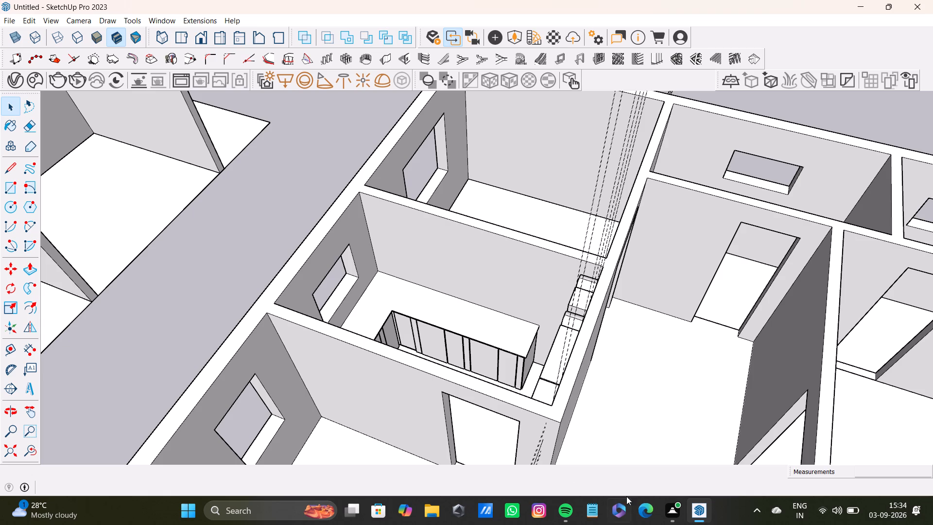
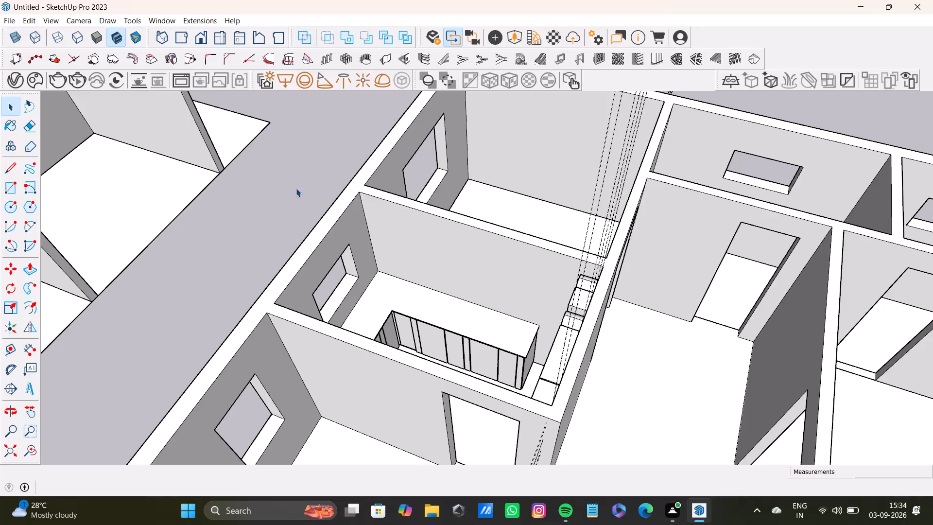
# Paint the countertop's top surface and both front edge faces with Carrera Marble from the Stone materials.
pyautogui.click(296, 188)
pyautogui.click(325, 182)
pyautogui.moveTo(325, 184); pyautogui.dragTo(325, 190)
pyautogui.tripleClick(325, 190)
pyautogui.click(329, 190)
pyautogui.scroll(-7, 325, 177)
pyautogui.moveTo(368, 268); pyautogui.dragTo(561, 297, button='middle')
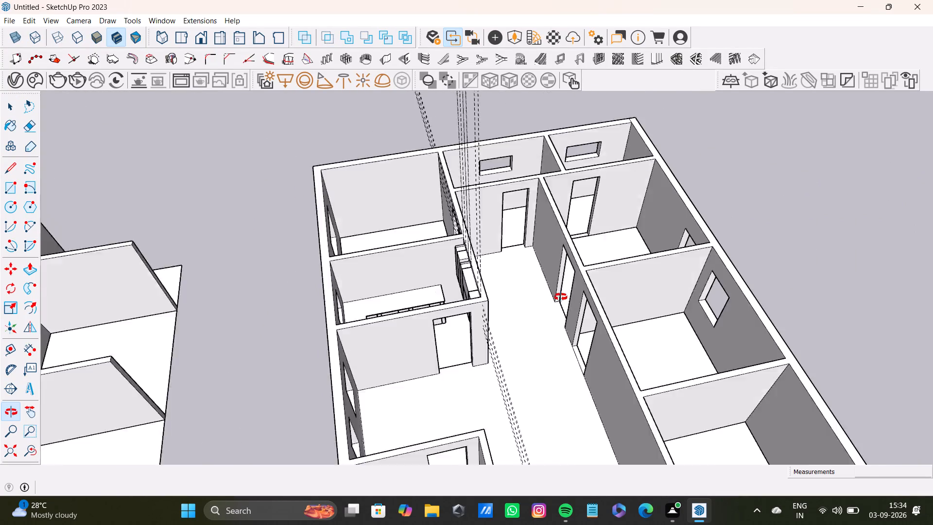
pyautogui.moveTo(561, 297); pyautogui.dragTo(264, 345, button='middle')
pyautogui.scroll(12, 344, 251)
pyautogui.moveTo(415, 245); pyautogui.dragTo(404, 335, button='middle')
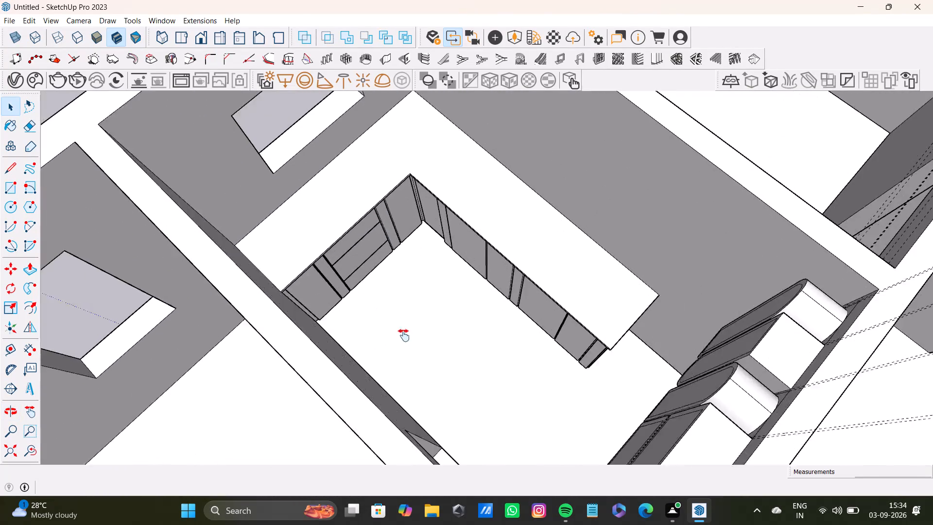
pyautogui.moveTo(404, 335); pyautogui.dragTo(403, 341, button='middle')
pyautogui.click(410, 234)
pyautogui.scroll(4, 412, 269)
pyautogui.moveTo(413, 249); pyautogui.dragTo(410, 106, button='middle')
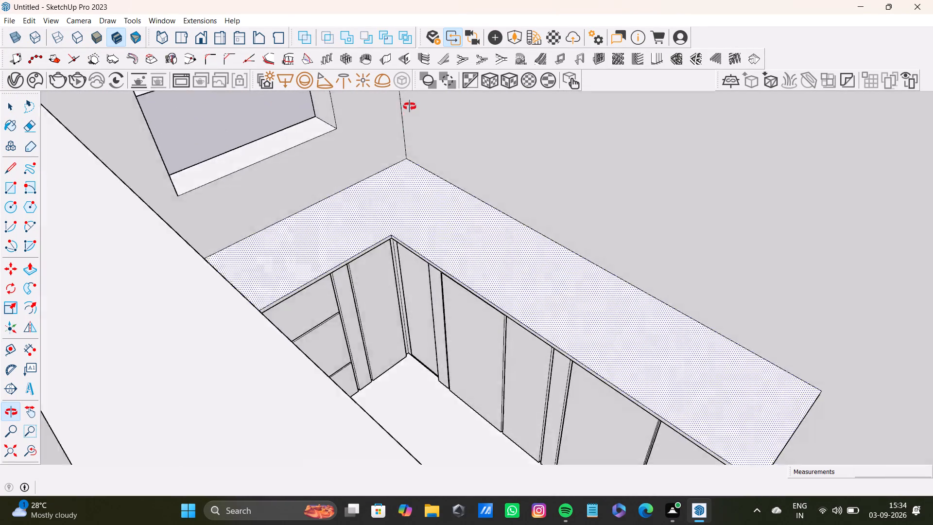
pyautogui.moveTo(410, 106); pyautogui.dragTo(363, 155, button='middle')
pyautogui.scroll(7, 348, 220)
pyautogui.keyDown('shift'); pyautogui.moveTo(350, 288); pyautogui.dragTo(432, 332, button='middle'); pyautogui.keyUp('shift')
pyautogui.moveTo(441, 345); pyautogui.dragTo(410, 297, button='middle')
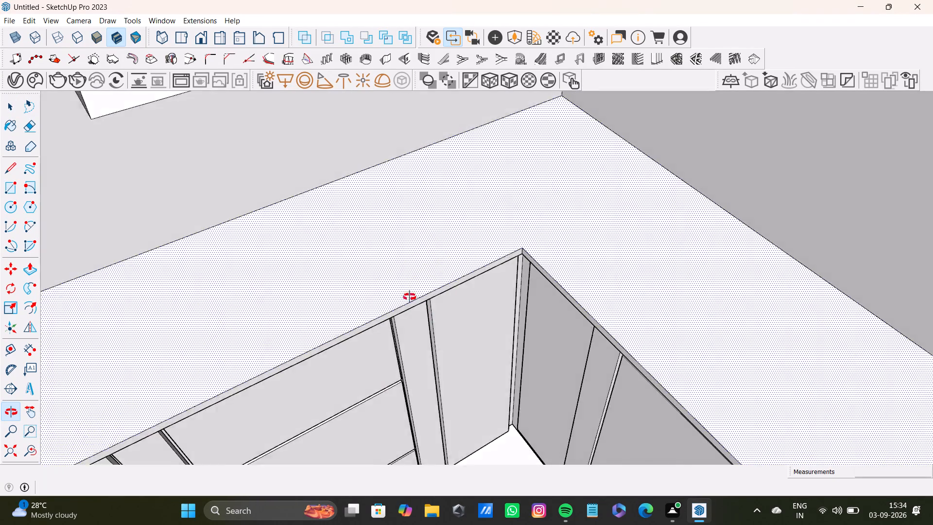
pyautogui.moveTo(410, 297); pyautogui.dragTo(404, 273, button='middle')
pyautogui.keyDown('shift'); pyautogui.scroll(3, 397, 259); pyautogui.keyUp('shift')
pyautogui.keyDown('shift'); pyautogui.doubleClick(411, 253); pyautogui.keyUp('shift')
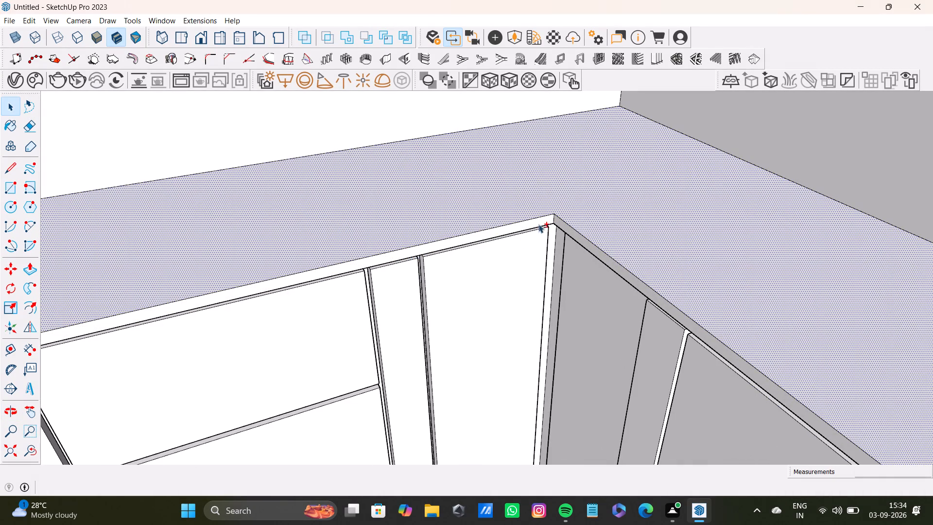
pyautogui.keyDown('shift'); pyautogui.doubleClick(545, 221); pyautogui.keyUp('shift')
pyautogui.keyDown('shift'); pyautogui.doubleClick(561, 224); pyautogui.keyUp('shift')
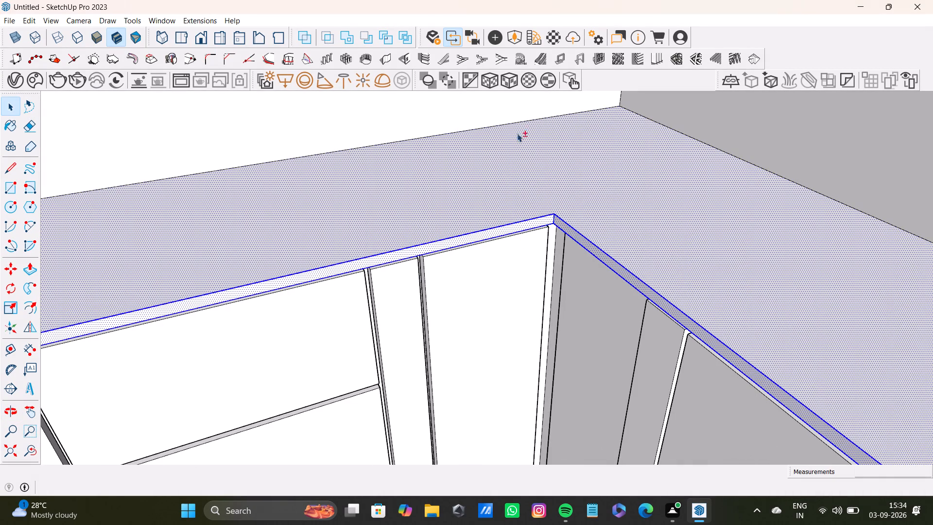
pyautogui.keyDown('shift'); pyautogui.scroll(-12, 553, 164); pyautogui.keyUp('shift')
pyautogui.keyDown('shift'); pyautogui.moveTo(581, 230); pyautogui.dragTo(517, 419, button='middle'); pyautogui.keyUp('shift')
pyautogui.moveTo(527, 348); pyautogui.dragTo(472, 384, button='middle')
pyautogui.scroll(3, 335, 386)
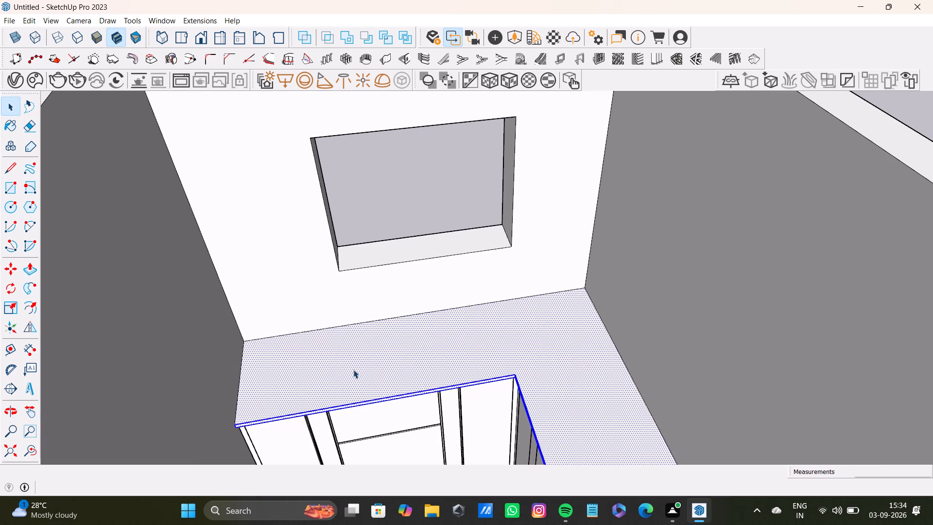
pyautogui.rightClick(355, 368)
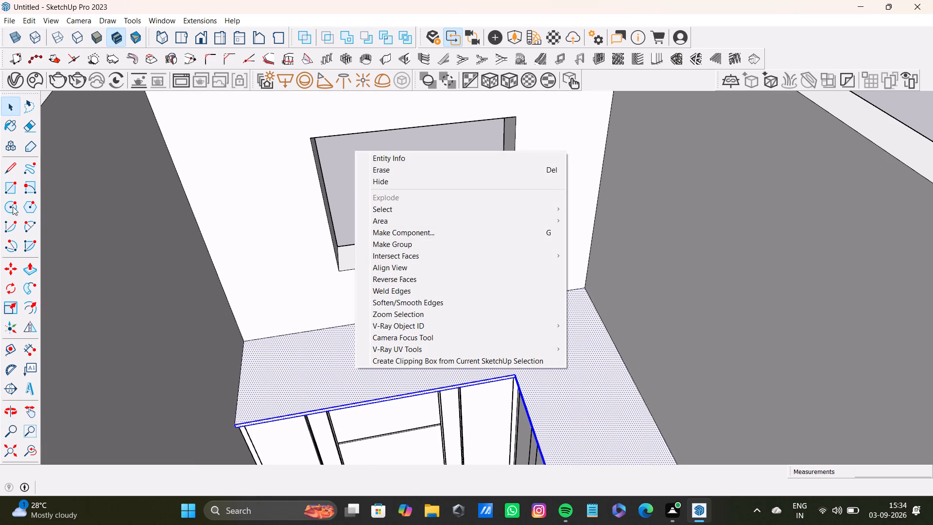
pyautogui.click(12, 126)
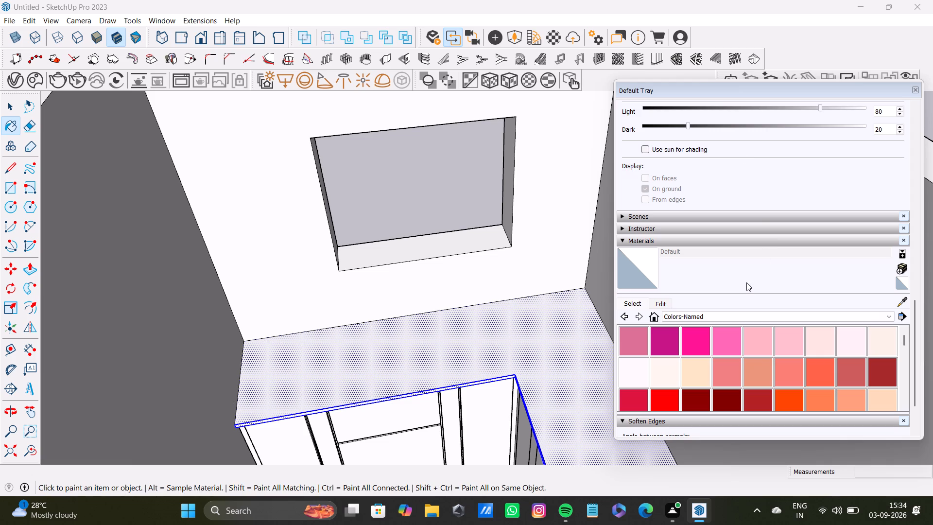
pyautogui.click(708, 315)
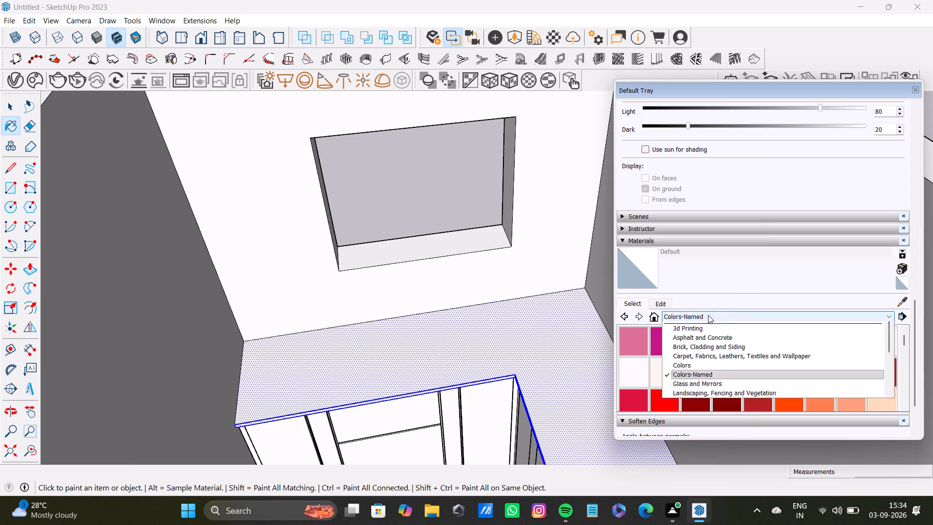
pyautogui.scroll(-2, 723, 372)
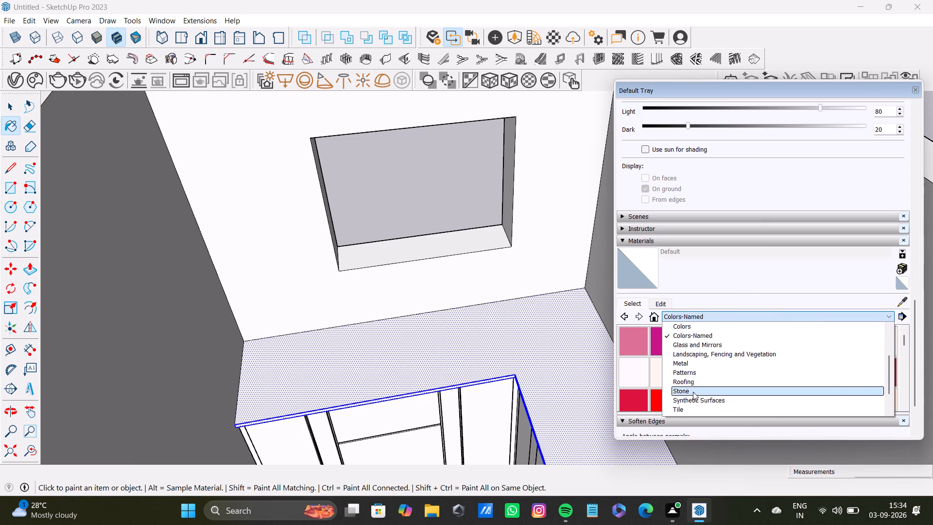
pyautogui.click(693, 392)
pyautogui.click(638, 344)
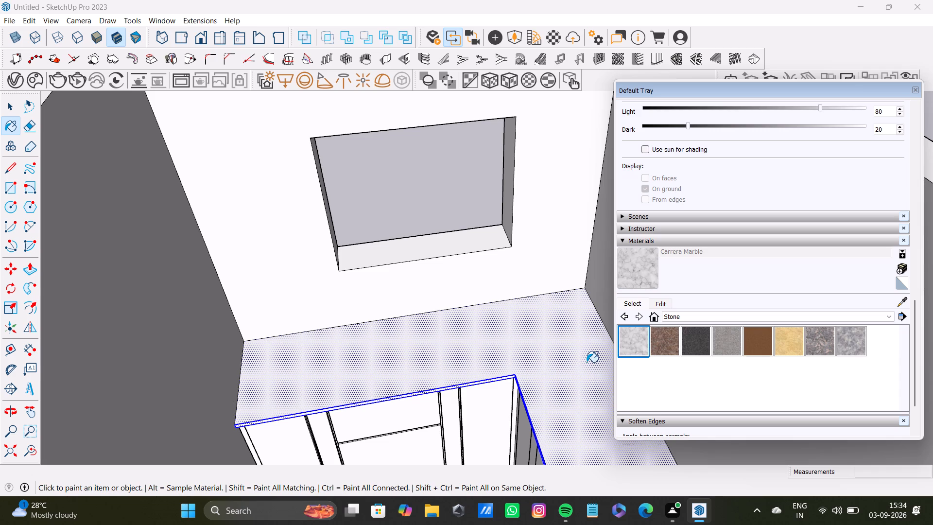
pyautogui.click(587, 362)
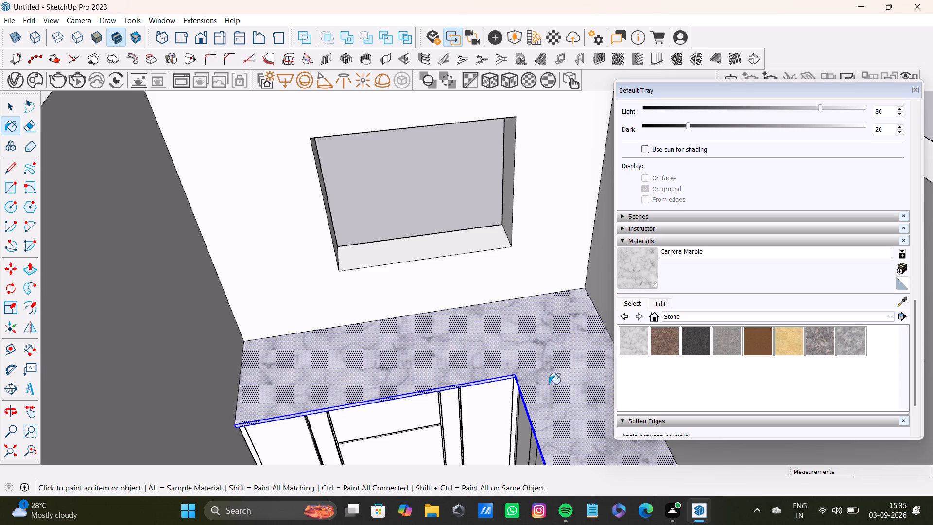
pyautogui.scroll(7, 451, 397)
pyautogui.moveTo(451, 400); pyautogui.dragTo(386, 285, button='middle')
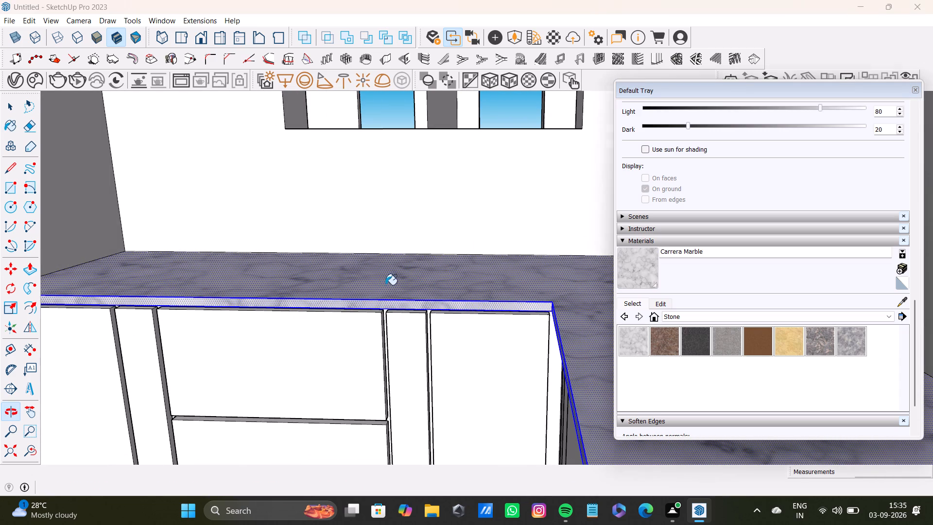
pyautogui.press('space')
# Paint the cabinet body faces visible in the gaps around the fronts with 0032_Moccasin from Colors-Named.
pyautogui.scroll(5, 158, 299)
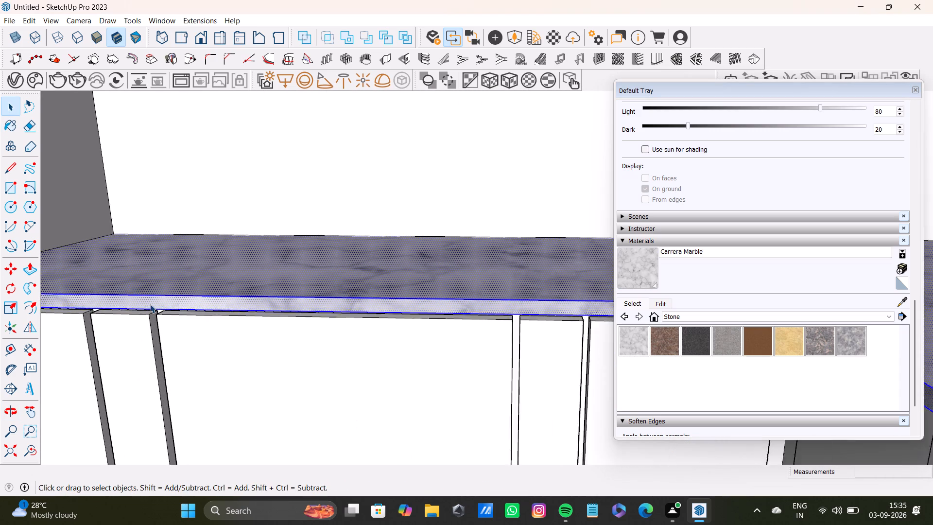
pyautogui.scroll(2, 150, 304)
pyautogui.moveTo(175, 322); pyautogui.dragTo(389, 308, button='middle')
pyautogui.scroll(11, 330, 315)
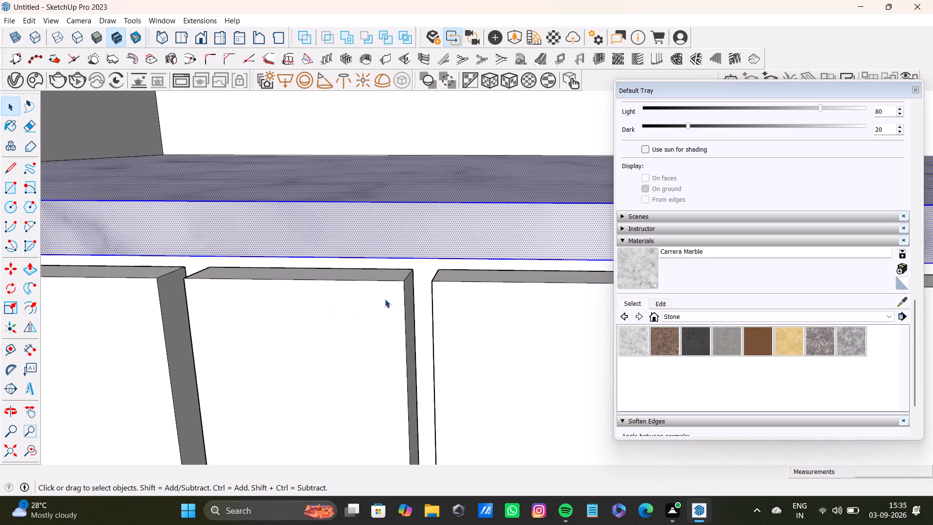
pyautogui.click(426, 274)
pyautogui.click(426, 274)
pyautogui.tripleClick(426, 280)
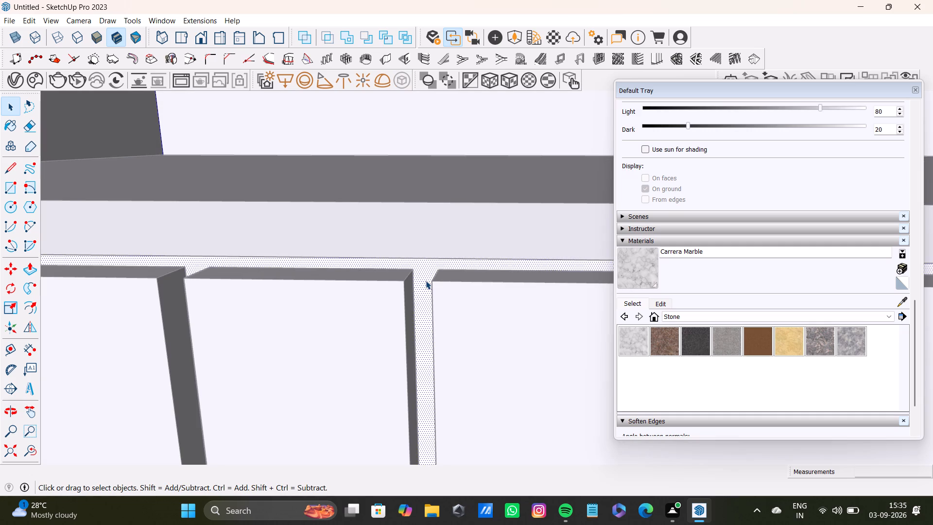
pyautogui.click(723, 321)
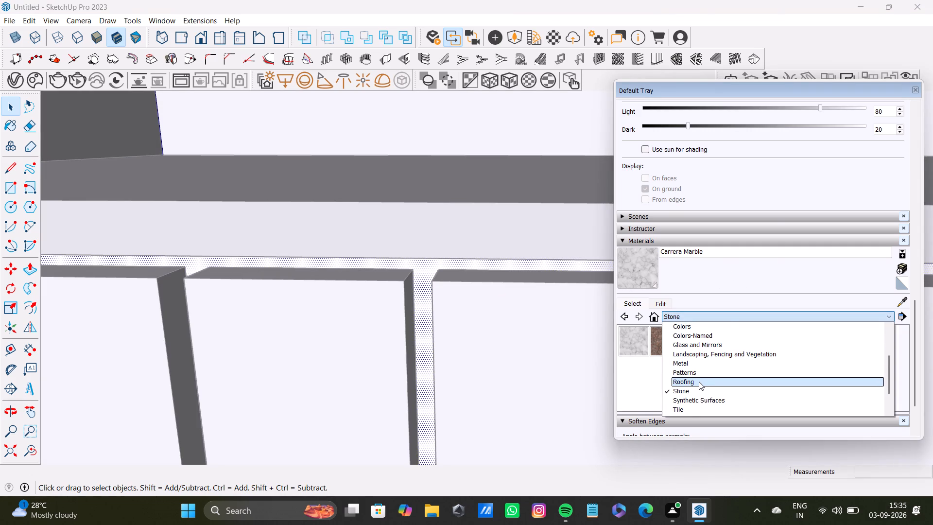
pyautogui.scroll(1, 698, 380)
pyautogui.click(692, 361)
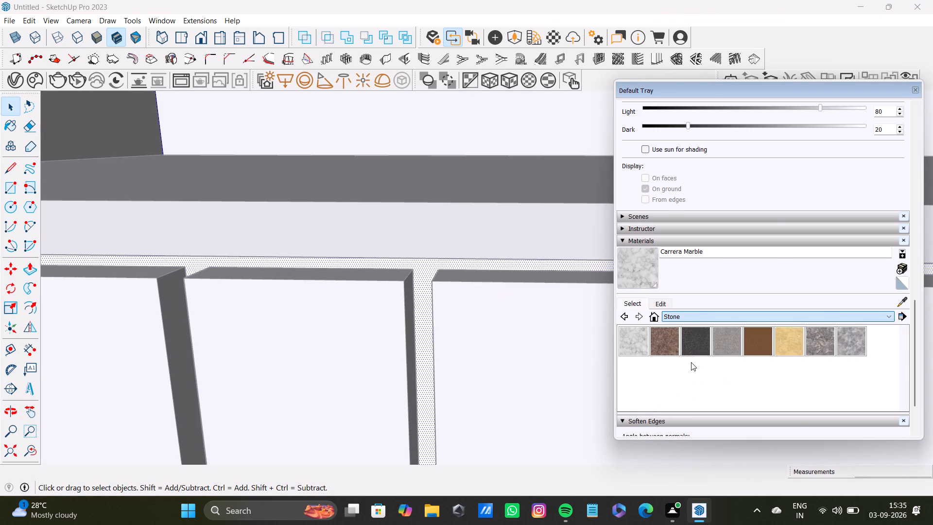
pyautogui.scroll(-6, 732, 350)
pyautogui.scroll(2, 732, 353)
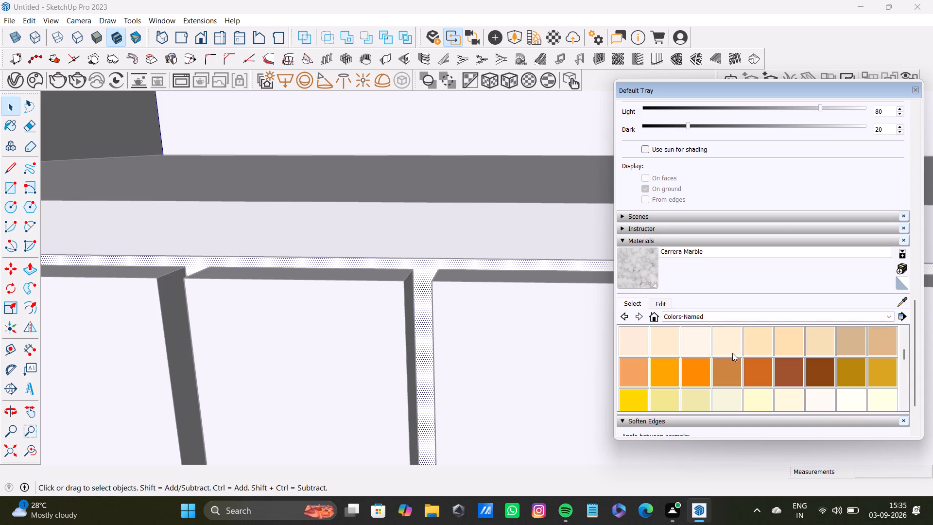
pyautogui.click(756, 345)
pyautogui.click(424, 275)
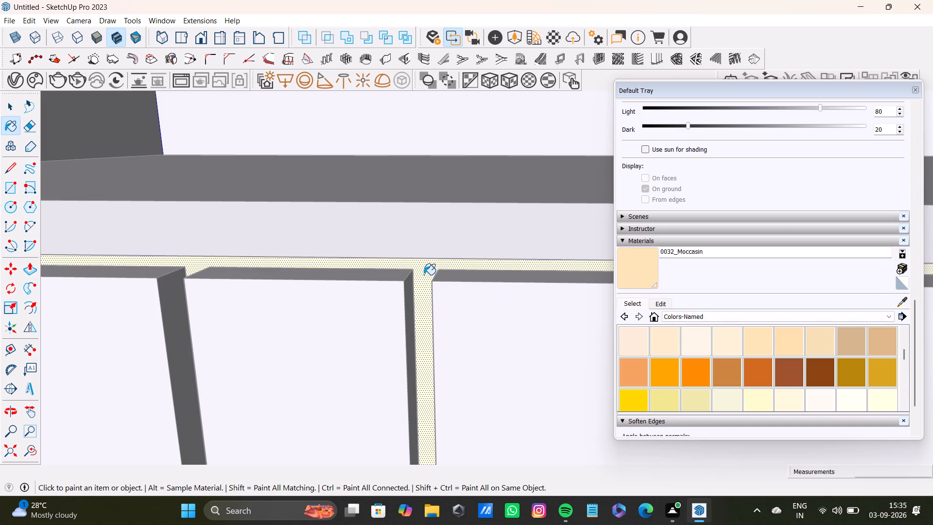
pyautogui.scroll(-8, 418, 282)
pyautogui.press('space')
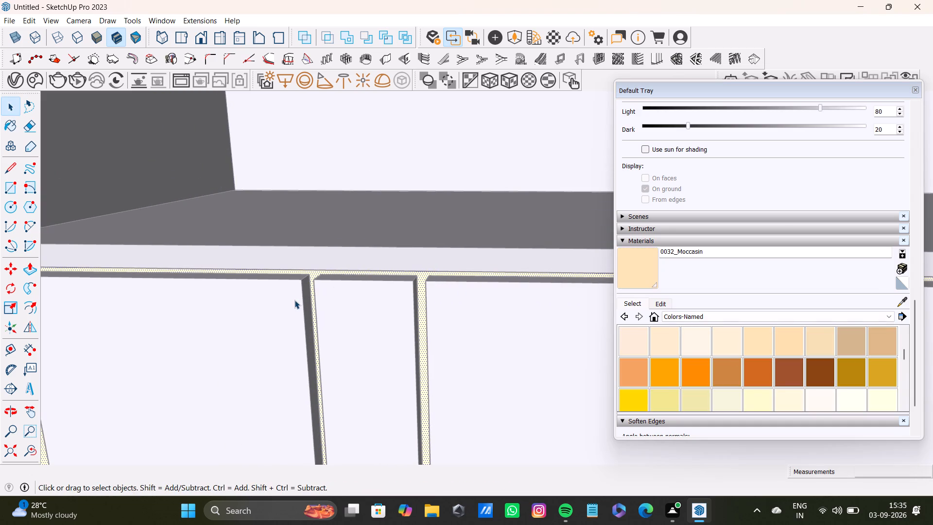
pyautogui.doubleClick(294, 300)
pyautogui.click(343, 174)
# Select the front, top and inner side faces of the tall end door and the adjacent narrow panel.
pyautogui.doubleClick(283, 303)
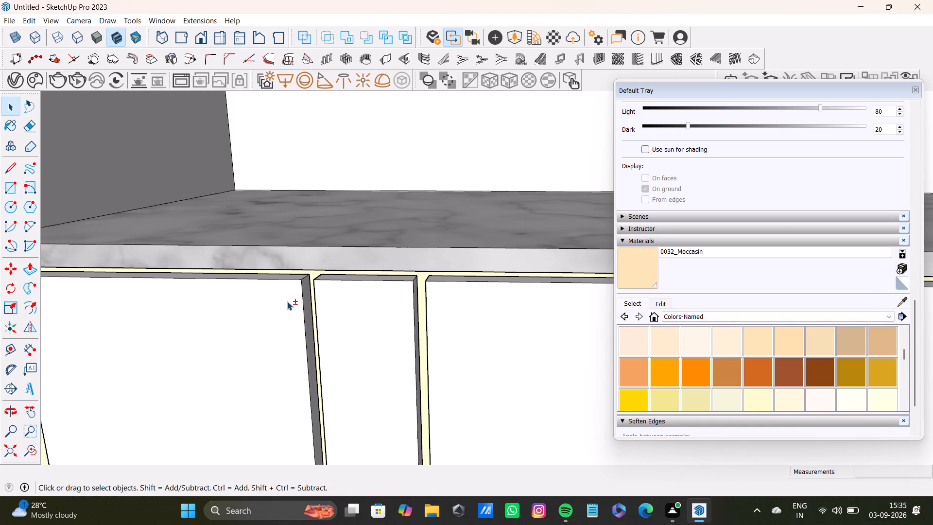
pyautogui.keyDown('shift'); pyautogui.doubleClick(292, 298); pyautogui.keyUp('shift')
pyautogui.moveTo(284, 298); pyautogui.dragTo(310, 289, button='middle')
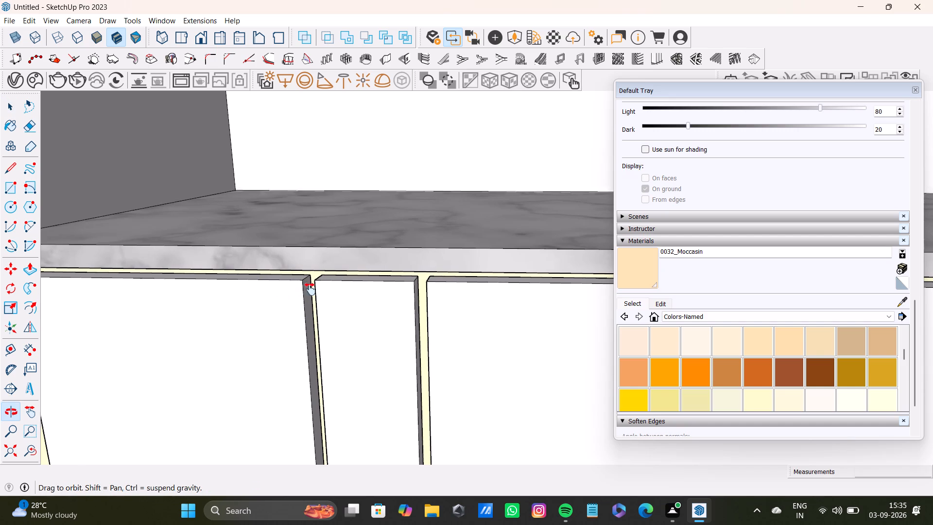
pyautogui.moveTo(310, 289); pyautogui.dragTo(409, 280, button='middle')
pyautogui.doubleClick(388, 301)
pyautogui.moveTo(410, 293); pyautogui.dragTo(395, 333, button='middle')
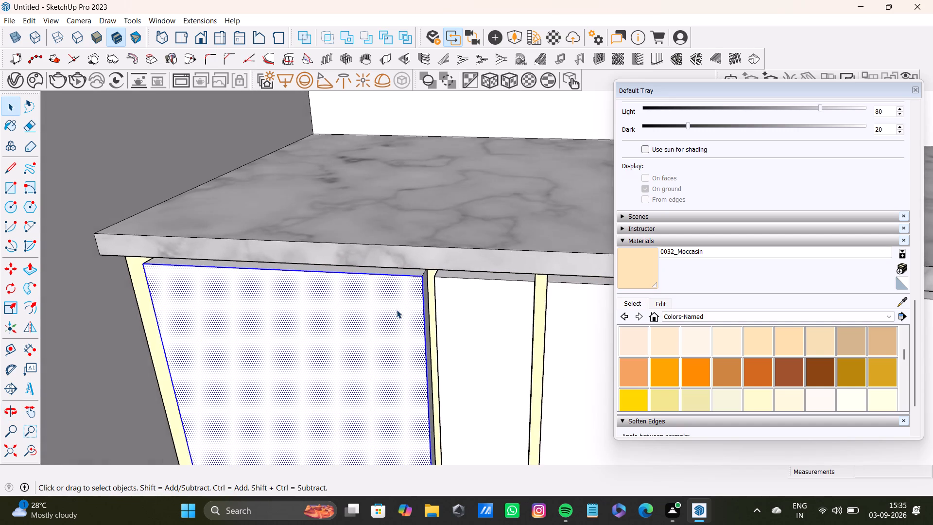
pyautogui.keyDown('shift'); pyautogui.scroll(9, 397, 303); pyautogui.keyUp('shift')
pyautogui.keyDown('shift'); pyautogui.doubleClick(447, 236); pyautogui.keyUp('shift')
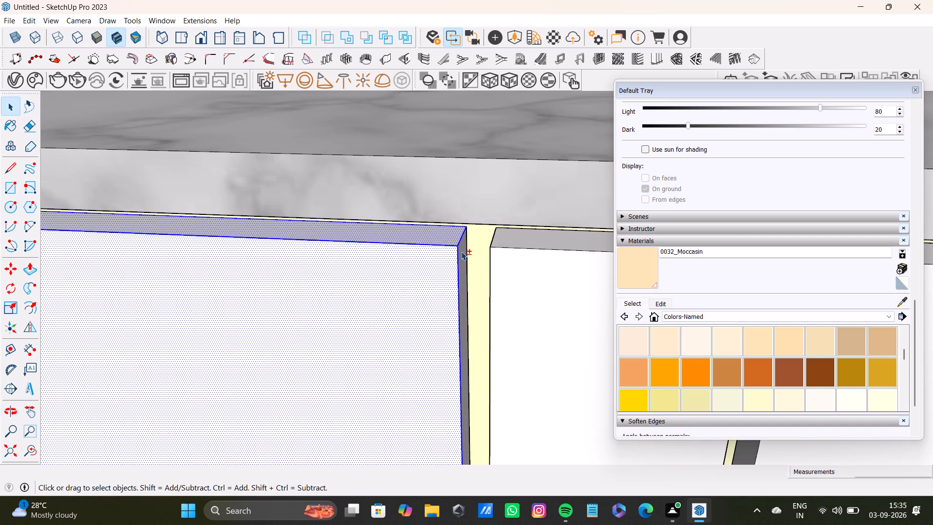
pyautogui.keyDown('shift'); pyautogui.doubleClick(461, 251); pyautogui.keyUp('shift')
pyautogui.keyDown('shift'); pyautogui.doubleClick(507, 243); pyautogui.keyUp('shift')
pyautogui.keyDown('shift'); pyautogui.doubleClick(512, 269); pyautogui.keyUp('shift')
pyautogui.moveTo(506, 292); pyautogui.dragTo(613, 314, button='middle')
pyautogui.scroll(3, 478, 281)
pyautogui.keyDown('shift'); pyautogui.doubleClick(489, 274); pyautogui.keyUp('shift')
pyautogui.keyDown('shift'); pyautogui.scroll(-8, 490, 286); pyautogui.keyUp('shift')
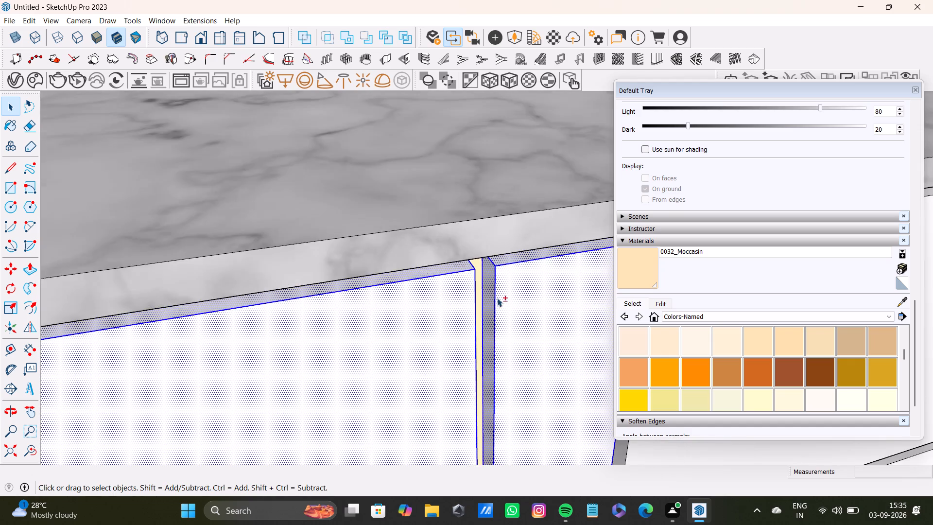
# Add the front, top and near side faces of the wide upper drawer front to the selection.
pyautogui.keyDown('shift'); pyautogui.moveTo(507, 299); pyautogui.dragTo(234, 299, button='middle'); pyautogui.keyUp('shift')
pyautogui.keyDown('shift'); pyautogui.scroll(4, 384, 267); pyautogui.keyUp('shift')
pyautogui.keyDown('shift'); pyautogui.click(431, 211); pyautogui.keyUp('shift')
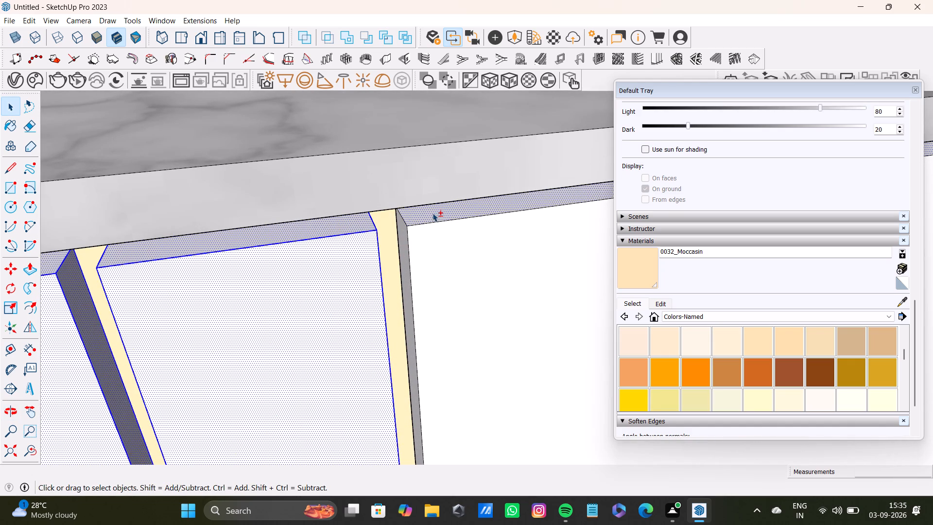
pyautogui.keyDown('shift'); pyautogui.doubleClick(432, 214); pyautogui.keyUp('shift')
pyautogui.keyDown('shift'); pyautogui.doubleClick(438, 217); pyautogui.keyUp('shift')
pyautogui.keyDown('shift'); pyautogui.doubleClick(443, 239); pyautogui.keyUp('shift')
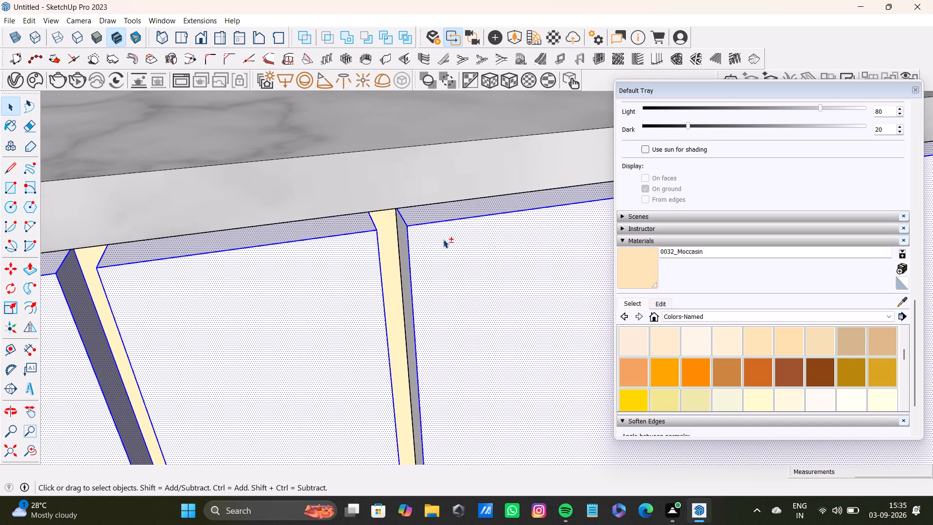
pyautogui.keyDown('shift'); pyautogui.doubleClick(401, 238); pyautogui.keyUp('shift')
pyautogui.keyDown('shift'); pyautogui.scroll(-7, 406, 255); pyautogui.keyUp('shift')
pyautogui.keyDown('shift'); pyautogui.scroll(8, 413, 275); pyautogui.keyUp('shift')
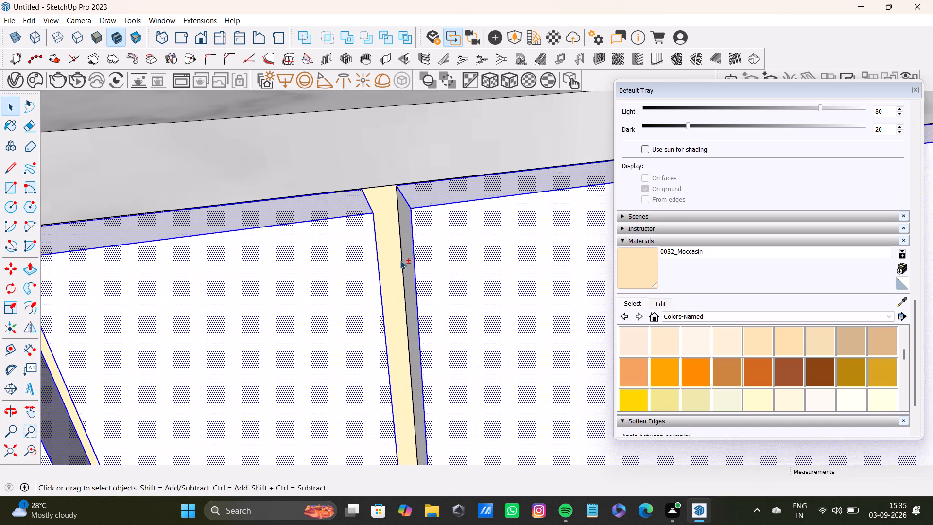
pyautogui.keyDown('shift'); pyautogui.doubleClick(408, 253); pyautogui.keyUp('shift')
pyautogui.keyDown('shift'); pyautogui.scroll(-16, 416, 284); pyautogui.keyUp('shift')
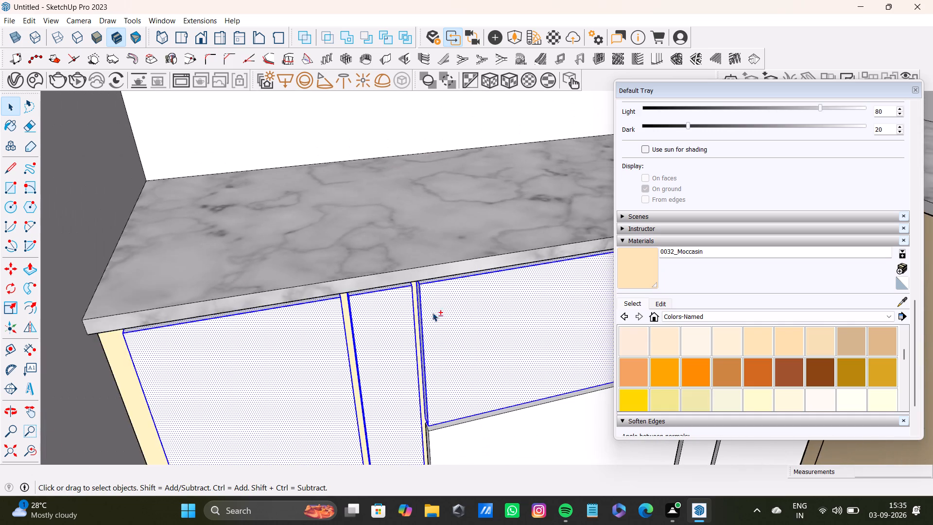
# Select the narrow panel on the far side of the upper drawer, leaving its front and top faces out of the selection.
pyautogui.keyDown('shift'); pyautogui.moveTo(444, 310); pyautogui.dragTo(323, 271, button='middle'); pyautogui.keyUp('shift')
pyautogui.keyDown('shift'); pyautogui.scroll(5, 387, 270); pyautogui.keyUp('shift')
pyautogui.keyDown('shift'); pyautogui.moveTo(439, 268); pyautogui.dragTo(334, 289, button='middle'); pyautogui.keyUp('shift')
pyautogui.keyDown('shift'); pyautogui.moveTo(444, 273); pyautogui.dragTo(206, 264, button='middle'); pyautogui.keyUp('shift')
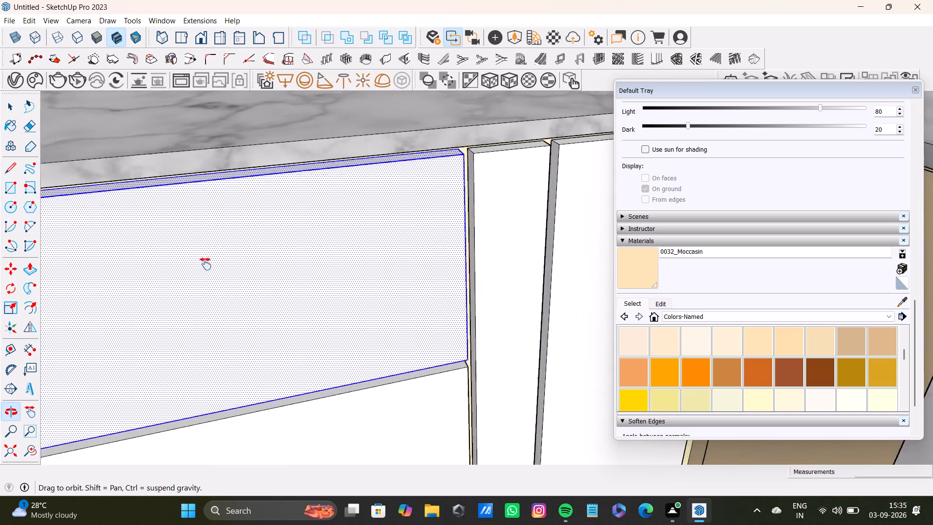
pyautogui.keyDown('shift'); pyautogui.moveTo(206, 264); pyautogui.dragTo(145, 276, button='middle'); pyautogui.keyUp('shift')
pyautogui.keyDown('shift'); pyautogui.scroll(6, 308, 235); pyautogui.keyUp('shift')
pyautogui.keyDown('shift'); pyautogui.click(449, 139); pyautogui.keyUp('shift')
pyautogui.keyDown('shift'); pyautogui.doubleClick(448, 159); pyautogui.keyUp('shift')
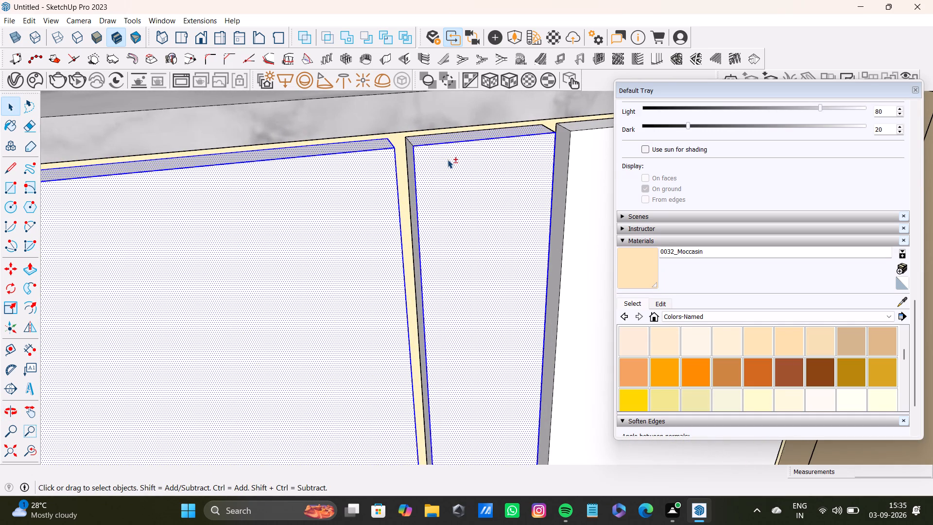
pyautogui.keyDown('shift'); pyautogui.click(484, 196); pyautogui.keyUp('shift')
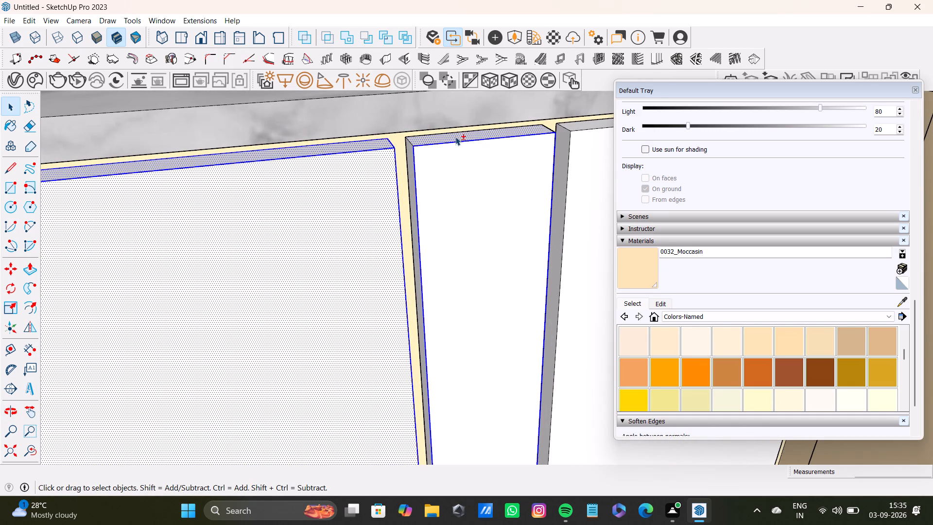
pyautogui.keyDown('shift'); pyautogui.click(445, 139); pyautogui.keyUp('shift')
# Deselect the front and top faces of the narrow panel between the tall end door and the drawers.
pyautogui.keyDown('shift'); pyautogui.scroll(-2, 403, 196); pyautogui.keyUp('shift')
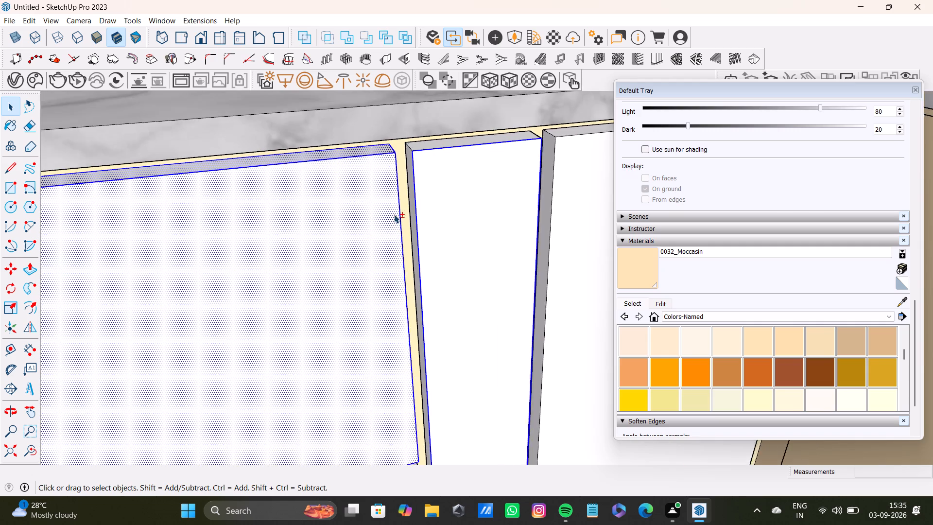
pyautogui.keyDown('shift'); pyautogui.scroll(-11, 394, 214); pyautogui.keyUp('shift')
pyautogui.keyDown('shift'); pyautogui.moveTo(374, 239); pyautogui.dragTo(485, 212, button='middle'); pyautogui.keyUp('shift')
pyautogui.keyDown('shift'); pyautogui.scroll(12, 151, 221); pyautogui.keyUp('shift')
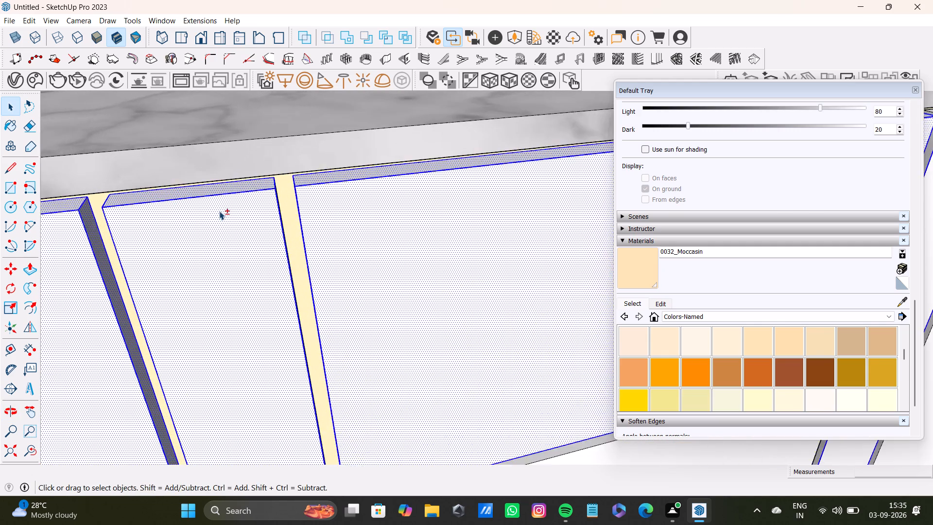
pyautogui.keyDown('shift'); pyautogui.scroll(3, 219, 211); pyautogui.keyUp('shift')
pyautogui.keyDown('shift'); pyautogui.click(248, 178); pyautogui.keyUp('shift')
pyautogui.keyDown('shift'); pyautogui.click(257, 205); pyautogui.keyUp('shift')
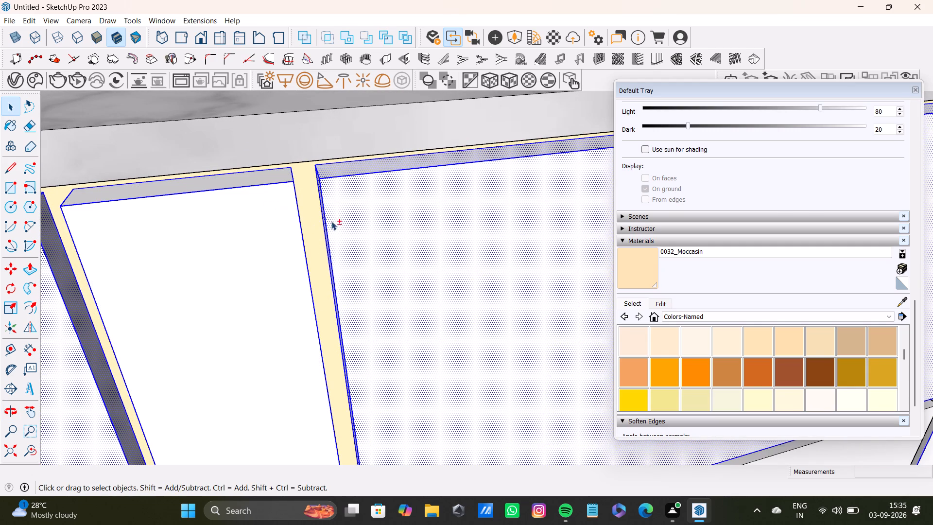
# Add the top, front and side faces of the door beside the cabinet corner to the selection.
pyautogui.moveTo(369, 234); pyautogui.dragTo(250, 246, button='middle')
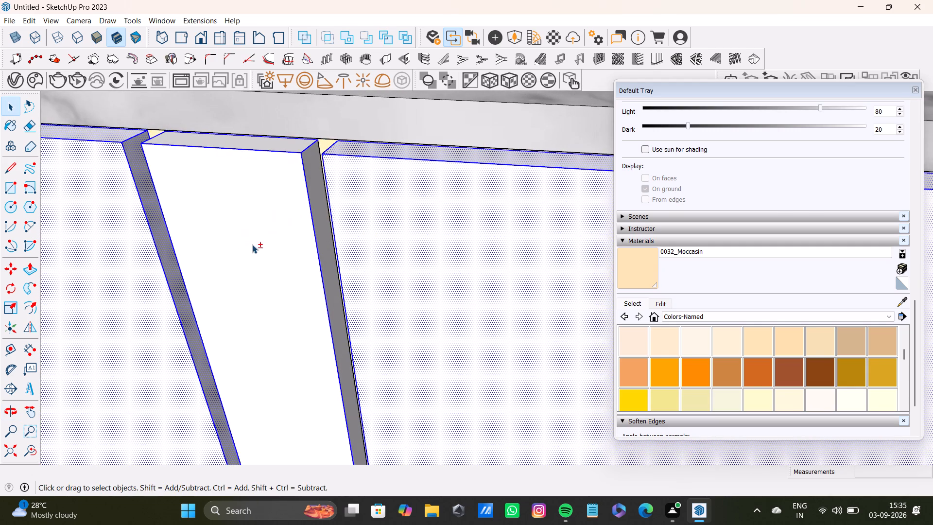
pyautogui.moveTo(217, 260); pyautogui.dragTo(66, 250, button='middle')
pyautogui.scroll(-1, 177, 233)
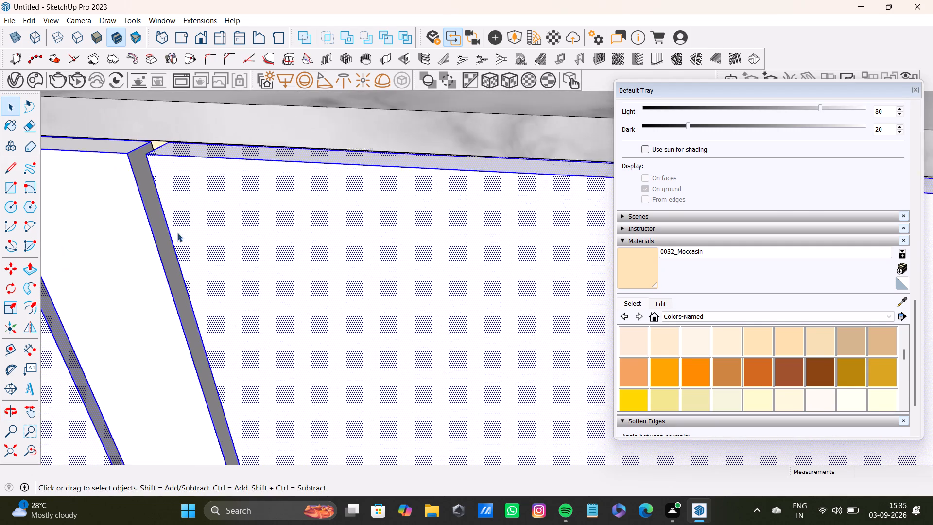
pyautogui.scroll(-5, 177, 233)
pyautogui.moveTo(222, 267); pyautogui.dragTo(53, 286, button='middle')
pyautogui.moveTo(174, 267); pyautogui.dragTo(287, 310, button='middle')
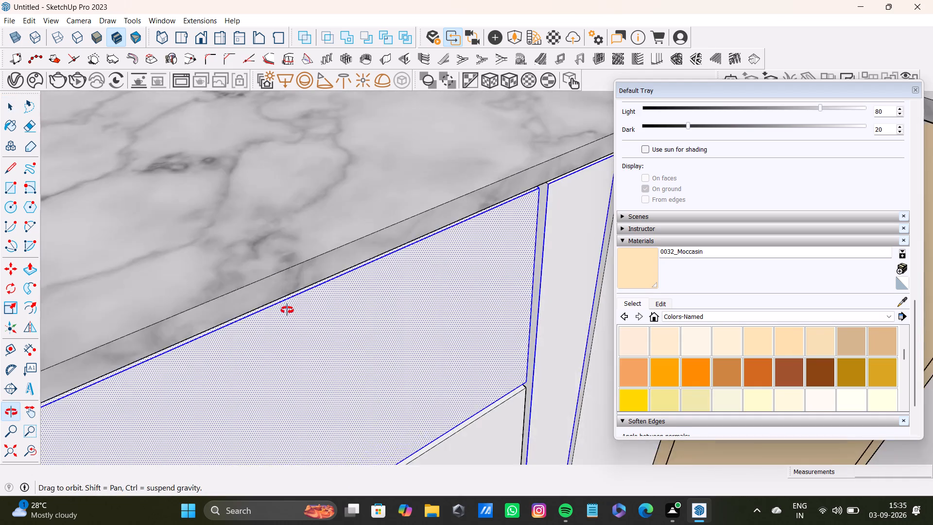
pyautogui.moveTo(287, 310); pyautogui.dragTo(288, 310, button='middle')
pyautogui.keyDown('shift'); pyautogui.moveTo(373, 246); pyautogui.dragTo(32, 287, button='middle'); pyautogui.keyUp('shift')
pyautogui.keyDown('shift'); pyautogui.scroll(3, 168, 263); pyautogui.keyUp('shift')
pyautogui.keyDown('shift'); pyautogui.moveTo(275, 239); pyautogui.dragTo(122, 354, button='middle'); pyautogui.keyUp('shift')
pyautogui.moveTo(272, 320); pyautogui.dragTo(242, 213, button='middle')
pyautogui.keyDown('shift'); pyautogui.scroll(10, 269, 253); pyautogui.keyUp('shift')
pyautogui.keyDown('shift'); pyautogui.click(351, 238); pyautogui.keyUp('shift')
pyautogui.keyDown('shift'); pyautogui.click(354, 258); pyautogui.keyUp('shift')
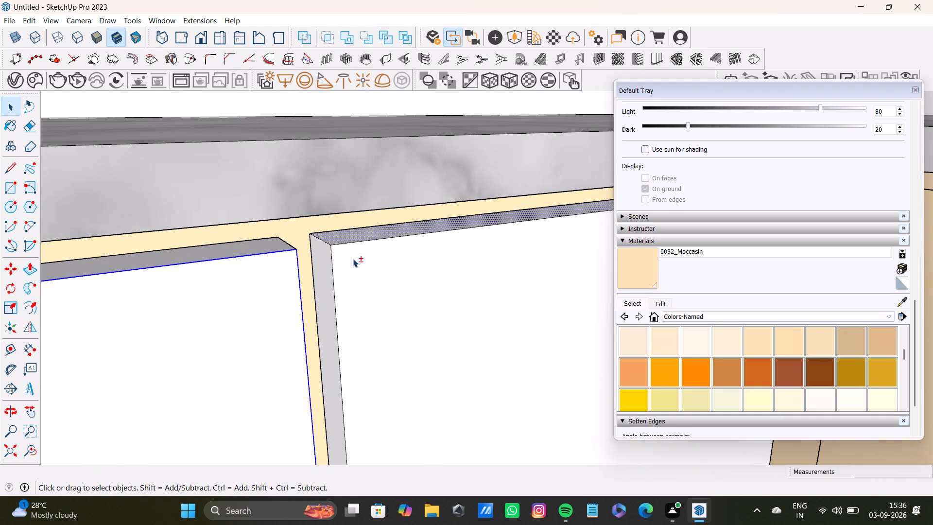
pyautogui.keyDown('shift'); pyautogui.click(327, 261); pyautogui.keyUp('shift')
# Add the middle drawer's top edge and front faces to the selection.
pyautogui.keyDown('shift'); pyautogui.scroll(-12, 358, 281); pyautogui.keyUp('shift')
pyautogui.keyDown('shift'); pyautogui.moveTo(377, 291); pyautogui.dragTo(328, 303, button='middle'); pyautogui.keyUp('shift')
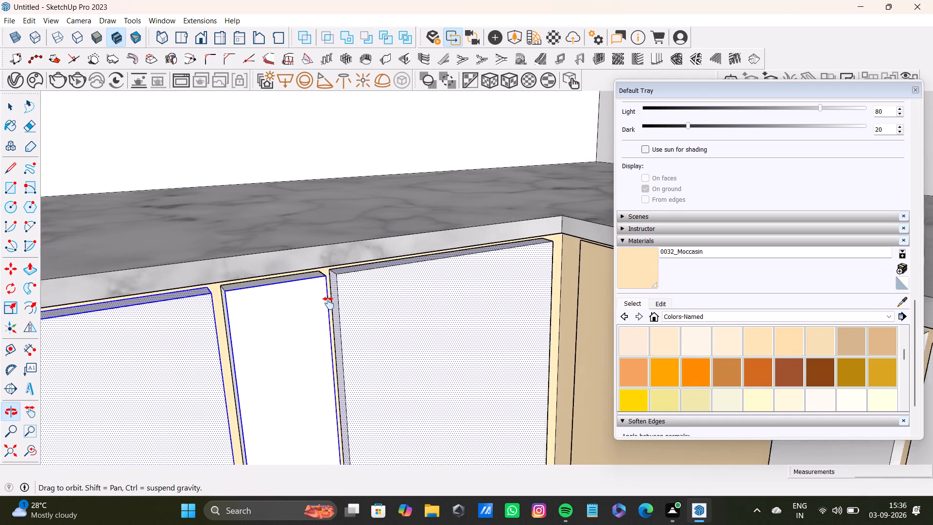
pyautogui.keyDown('shift'); pyautogui.moveTo(328, 303); pyautogui.dragTo(311, 317, button='middle'); pyautogui.keyUp('shift')
pyautogui.keyDown('shift'); pyautogui.scroll(-1, 311, 317); pyautogui.keyUp('shift')
pyautogui.keyDown('shift'); pyautogui.scroll(3, 440, 309); pyautogui.keyUp('shift')
pyautogui.keyDown('shift'); pyautogui.scroll(-9, 440, 309); pyautogui.keyUp('shift')
pyautogui.keyDown('shift'); pyautogui.moveTo(466, 313); pyautogui.dragTo(455, 211, button='middle'); pyautogui.keyUp('shift')
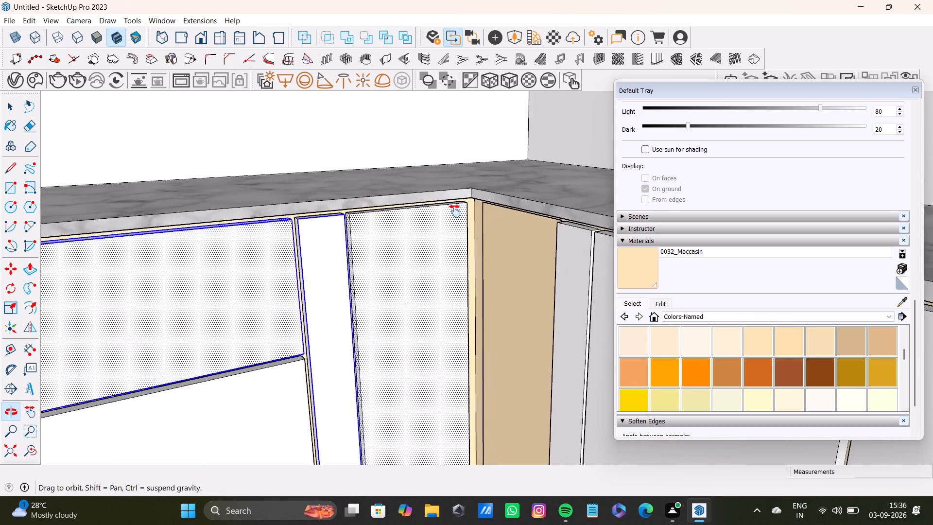
pyautogui.keyDown('shift'); pyautogui.moveTo(455, 211); pyautogui.dragTo(467, 136, button='middle'); pyautogui.keyUp('shift')
pyautogui.keyDown('shift'); pyautogui.scroll(-3, 252, 347); pyautogui.keyUp('shift')
pyautogui.keyDown('shift'); pyautogui.moveTo(255, 333); pyautogui.dragTo(374, 245, button='middle'); pyautogui.keyUp('shift')
pyautogui.keyDown('shift'); pyautogui.scroll(10, 268, 233); pyautogui.keyUp('shift')
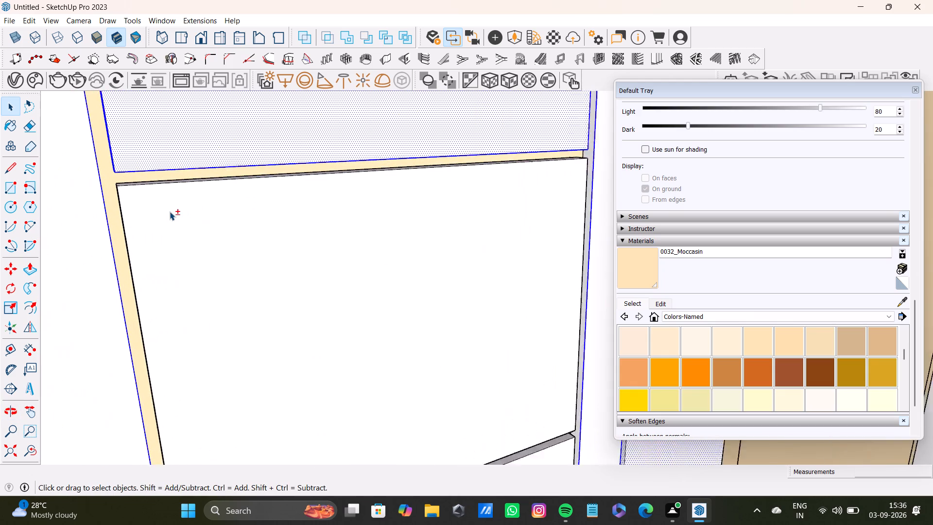
pyautogui.keyDown('shift'); pyautogui.scroll(1, 170, 211); pyautogui.keyUp('shift')
pyautogui.moveTo(188, 205); pyautogui.dragTo(192, 287, button='middle')
pyautogui.keyDown('shift'); pyautogui.scroll(3, 191, 278); pyautogui.keyUp('shift')
pyautogui.keyDown('shift'); pyautogui.click(202, 257); pyautogui.keyUp('shift')
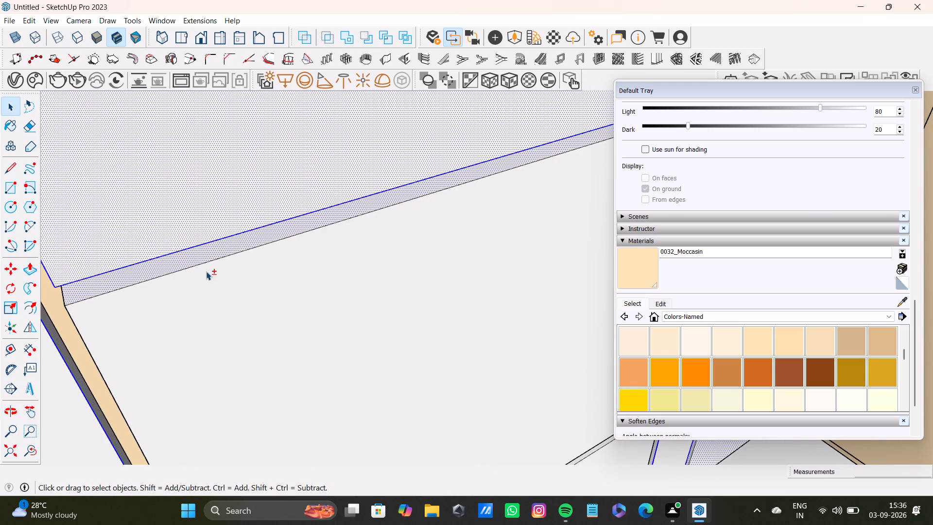
pyautogui.keyDown('shift'); pyautogui.click(206, 271); pyautogui.keyUp('shift')
# Add the bottom drawer's top edge and front faces to the selection.
pyautogui.keyDown('shift'); pyautogui.scroll(-4, 223, 310); pyautogui.keyUp('shift')
pyautogui.keyDown('shift'); pyautogui.moveTo(244, 342); pyautogui.dragTo(240, 157, button='middle'); pyautogui.keyUp('shift')
pyautogui.keyDown('shift'); pyautogui.moveTo(304, 332); pyautogui.dragTo(250, 168, button='middle'); pyautogui.keyUp('shift')
pyautogui.keyDown('shift'); pyautogui.scroll(4, 277, 261); pyautogui.keyUp('shift')
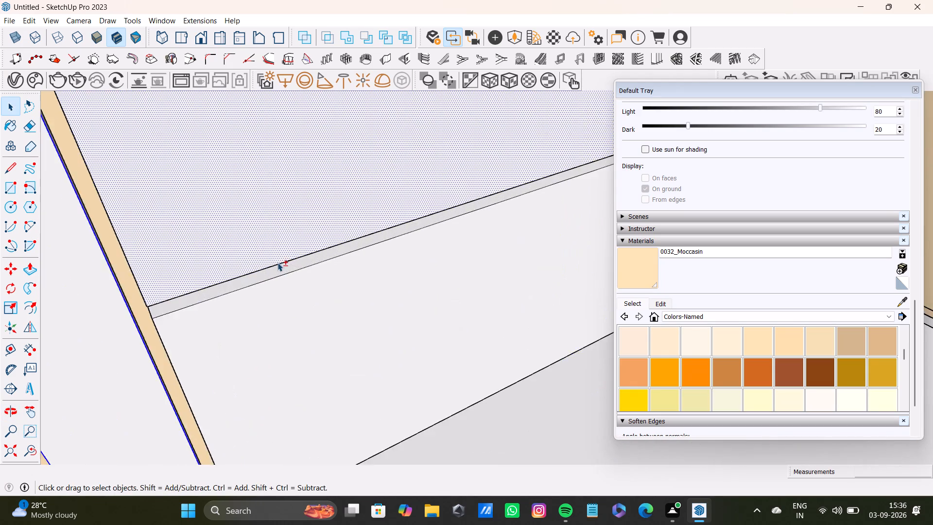
pyautogui.keyDown('shift'); pyautogui.scroll(4, 277, 262); pyautogui.keyUp('shift')
pyautogui.keyDown('shift'); pyautogui.click(294, 274); pyautogui.keyUp('shift')
pyautogui.keyDown('shift'); pyautogui.click(304, 293); pyautogui.keyUp('shift')
# Add the side edge faces of the bottom and middle drawer fronts, nearest the tall end door, to the selection.
pyautogui.keyDown('shift'); pyautogui.scroll(-4, 302, 304); pyautogui.keyUp('shift')
pyautogui.keyDown('shift'); pyautogui.moveTo(296, 311); pyautogui.dragTo(303, 179, button='middle'); pyautogui.keyUp('shift')
pyautogui.keyDown('shift'); pyautogui.scroll(2, 216, 261); pyautogui.keyUp('shift')
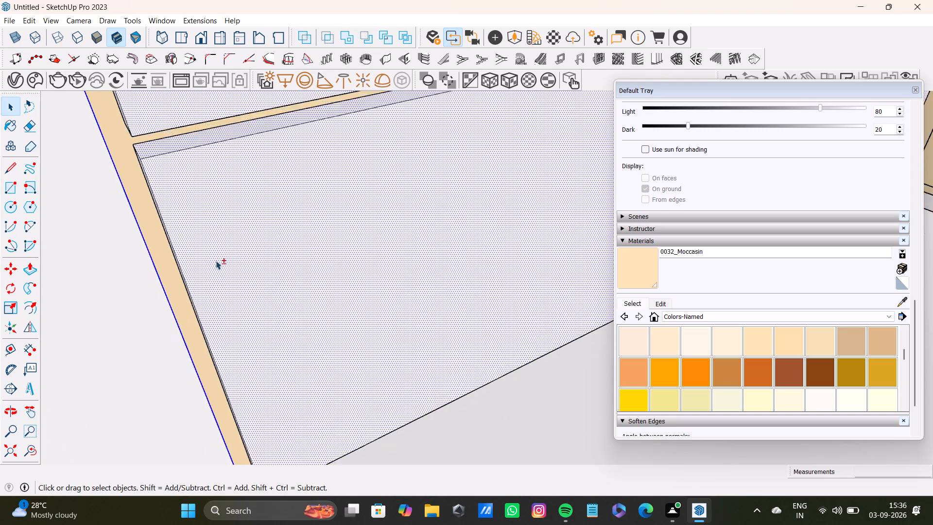
pyautogui.keyDown('shift'); pyautogui.scroll(4, 216, 261); pyautogui.keyUp('shift')
pyautogui.moveTo(198, 271); pyautogui.dragTo(295, 220, button='middle')
pyautogui.keyDown('shift'); pyautogui.click(60, 223); pyautogui.keyUp('shift')
pyautogui.keyDown('shift'); pyautogui.scroll(-2, 72, 217); pyautogui.keyUp('shift')
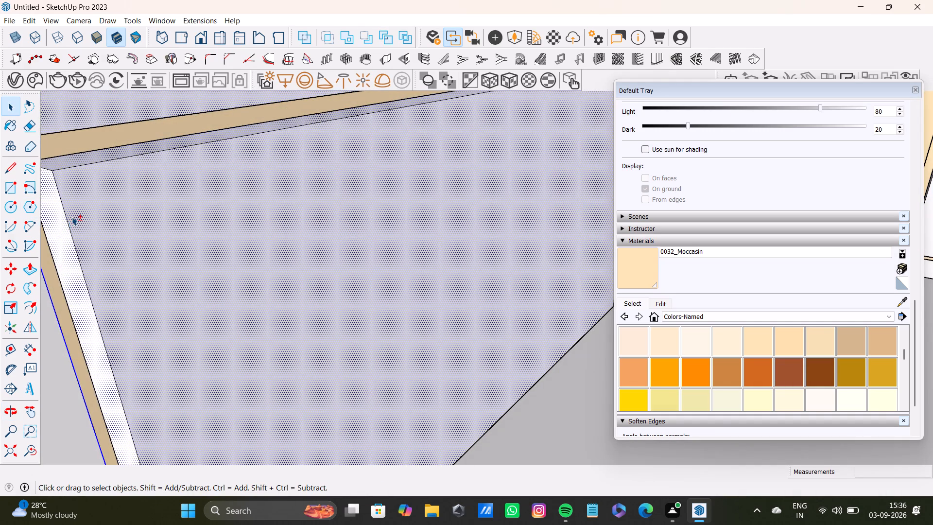
pyautogui.keyDown('shift'); pyautogui.scroll(-2, 72, 217); pyautogui.keyUp('shift')
pyautogui.keyDown('shift'); pyautogui.moveTo(108, 148); pyautogui.dragTo(297, 266, button='middle'); pyautogui.keyUp('shift')
pyautogui.keyDown('shift'); pyautogui.click(232, 233); pyautogui.keyUp('shift')
pyautogui.keyDown('shift'); pyautogui.scroll(-9, 231, 238); pyautogui.keyUp('shift')
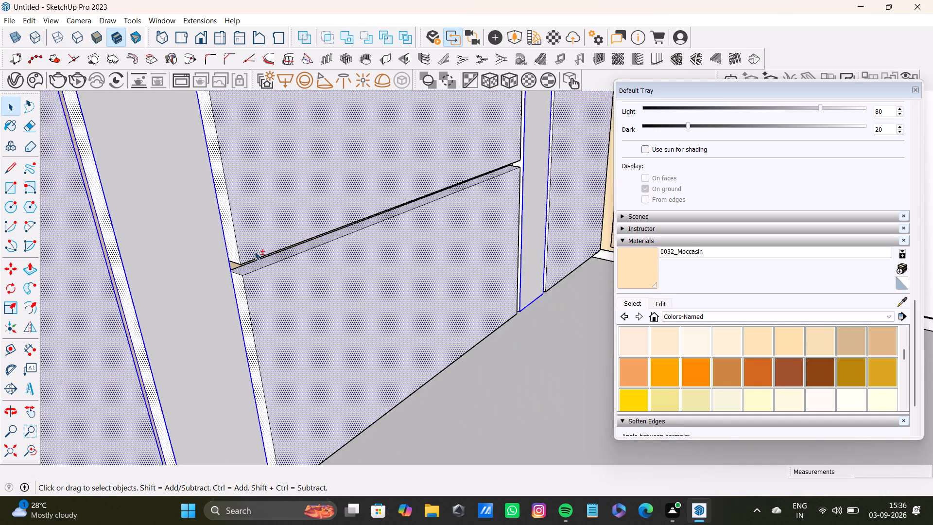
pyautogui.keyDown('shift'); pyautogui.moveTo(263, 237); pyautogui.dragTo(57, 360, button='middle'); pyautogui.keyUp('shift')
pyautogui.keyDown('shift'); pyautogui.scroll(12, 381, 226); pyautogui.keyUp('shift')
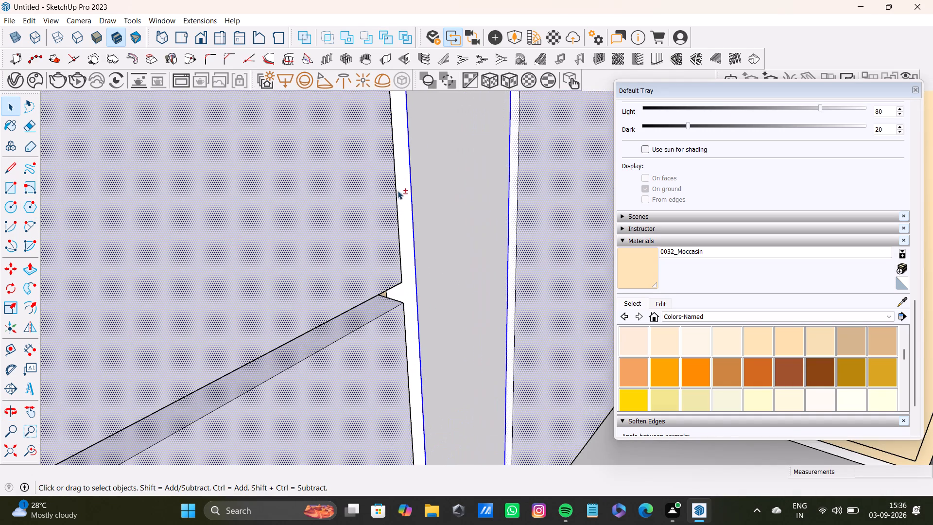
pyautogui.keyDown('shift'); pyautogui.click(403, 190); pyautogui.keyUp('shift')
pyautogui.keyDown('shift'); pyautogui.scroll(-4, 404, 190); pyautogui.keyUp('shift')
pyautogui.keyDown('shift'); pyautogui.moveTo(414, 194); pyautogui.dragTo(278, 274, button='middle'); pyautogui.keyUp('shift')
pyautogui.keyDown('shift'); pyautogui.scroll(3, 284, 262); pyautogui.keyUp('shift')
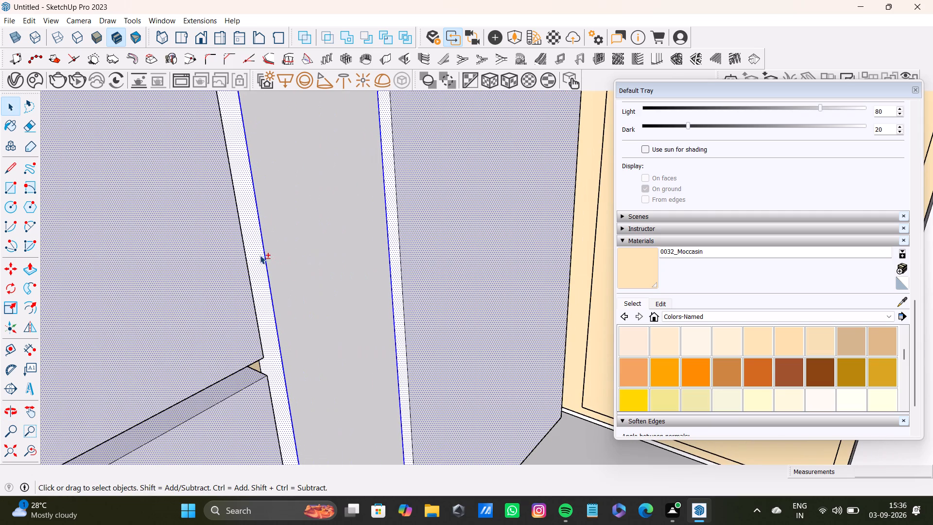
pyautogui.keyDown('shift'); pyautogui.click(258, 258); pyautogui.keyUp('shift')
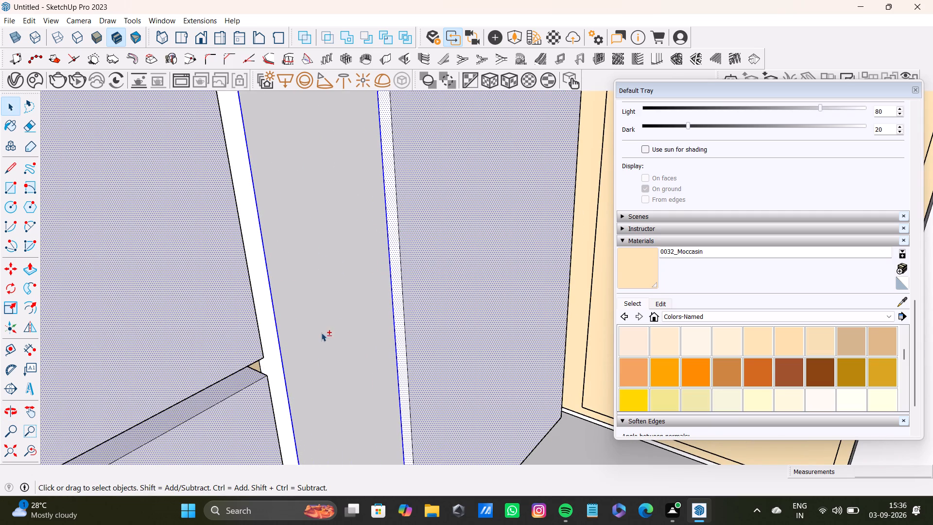
# Add the outer side edge face of the tall end door to the selection.
pyautogui.keyDown('shift'); pyautogui.moveTo(323, 316); pyautogui.dragTo(355, 189, button='middle'); pyautogui.keyUp('shift')
pyautogui.keyDown('shift'); pyautogui.scroll(-8, 323, 303); pyautogui.keyUp('shift')
pyautogui.keyDown('shift'); pyautogui.moveTo(320, 329); pyautogui.dragTo(432, 214, button='middle'); pyautogui.keyUp('shift')
pyautogui.keyDown('shift'); pyautogui.scroll(-4, 311, 277); pyautogui.keyUp('shift')
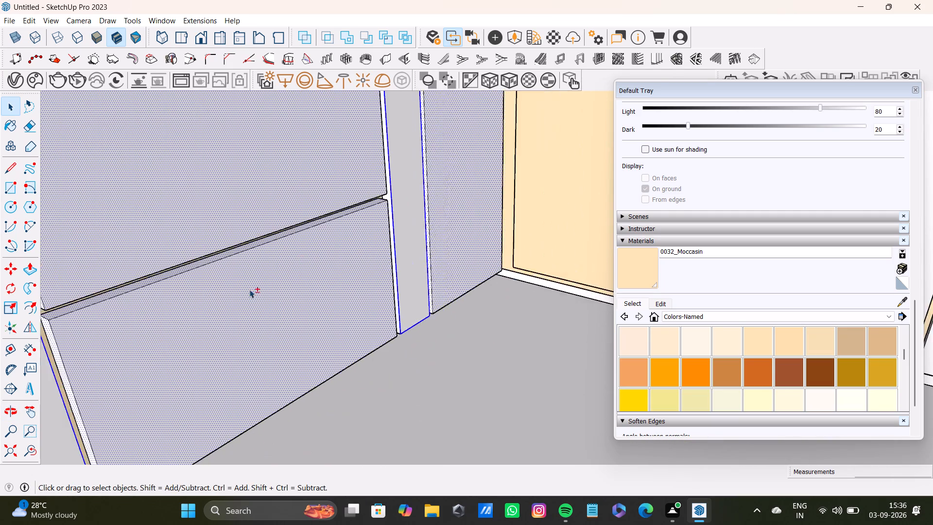
pyautogui.keyDown('shift'); pyautogui.scroll(-5, 249, 289); pyautogui.keyUp('shift')
pyautogui.keyDown('shift'); pyautogui.moveTo(147, 315); pyautogui.dragTo(116, 364, button='middle'); pyautogui.keyUp('shift')
pyautogui.moveTo(212, 347); pyautogui.dragTo(17, 401, button='middle')
pyautogui.keyDown('shift'); pyautogui.moveTo(158, 179); pyautogui.dragTo(325, 360, button='middle'); pyautogui.keyUp('shift')
pyautogui.scroll(3, 236, 254)
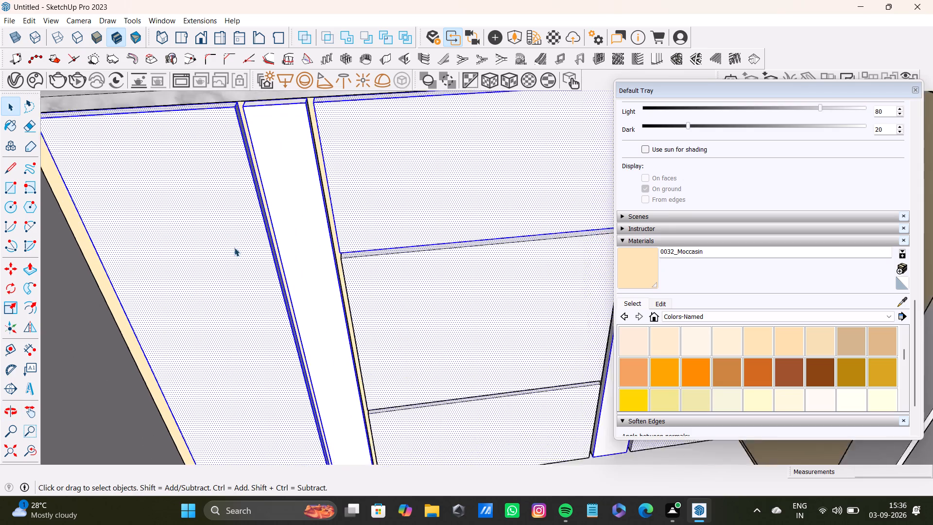
pyautogui.keyDown('shift'); pyautogui.moveTo(182, 241); pyautogui.dragTo(316, 325, button='middle'); pyautogui.keyUp('shift')
pyautogui.scroll(14, 198, 239)
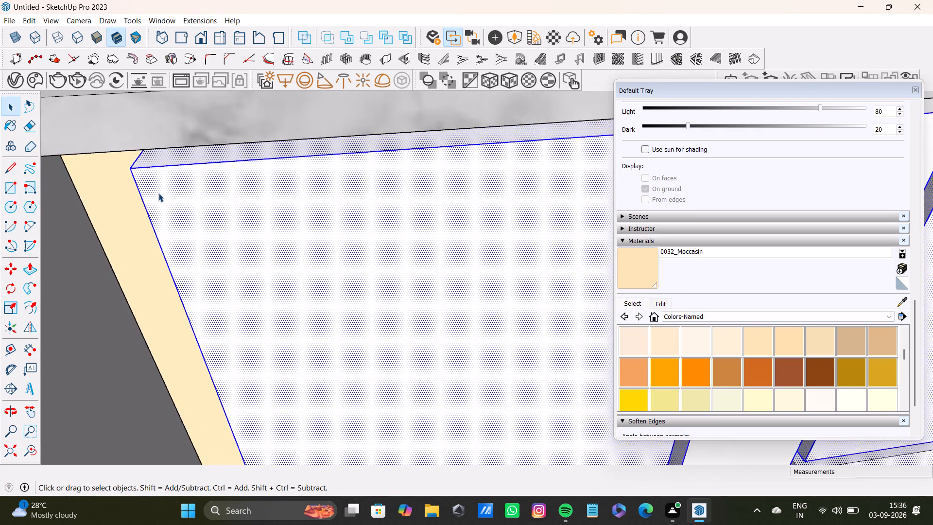
pyautogui.scroll(8, 158, 193)
pyautogui.moveTo(148, 199); pyautogui.dragTo(438, 131, button='middle')
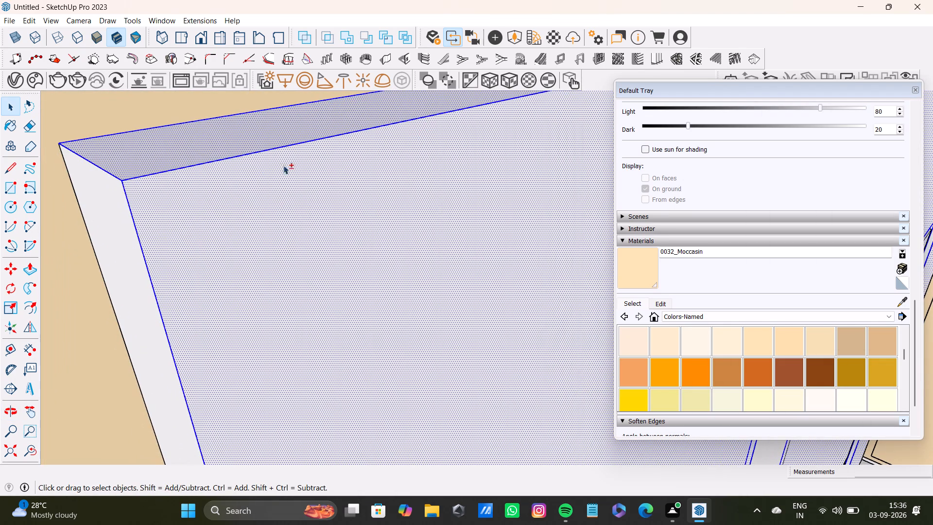
pyautogui.keyDown('shift'); pyautogui.click(114, 203); pyautogui.keyUp('shift')
pyautogui.keyDown('shift'); pyautogui.scroll(-15, 121, 203); pyautogui.keyUp('shift')
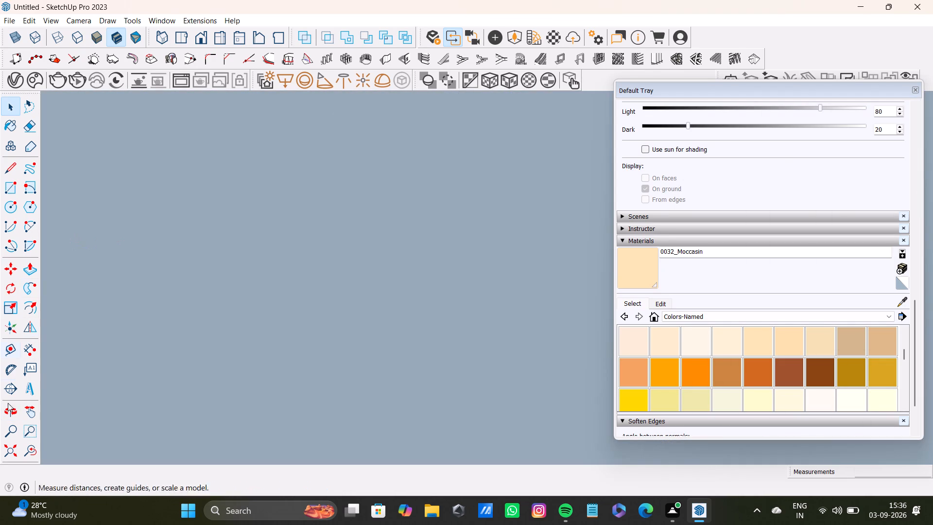
# Add the front, top edge and corner-side edge faces of the first wide door on the adjacent cabinet run to the selection.
pyautogui.keyDown('shift'); pyautogui.click(9, 449); pyautogui.keyUp('shift')
pyautogui.keyDown('shift'); pyautogui.moveTo(479, 176); pyautogui.dragTo(173, 307, button='middle'); pyautogui.keyUp('shift')
pyautogui.keyDown('shift'); pyautogui.scroll(7, 247, 280); pyautogui.keyUp('shift')
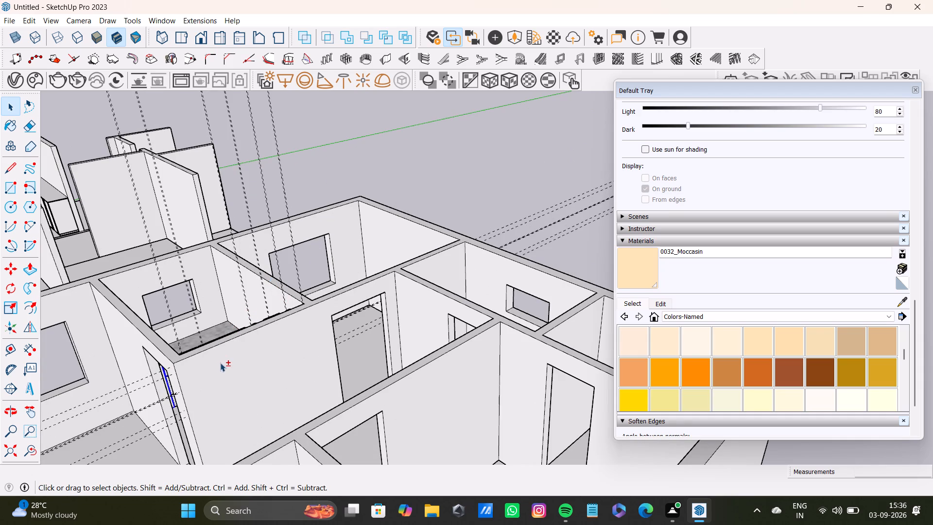
pyautogui.keyDown('shift'); pyautogui.moveTo(220, 363); pyautogui.dragTo(163, 488, button='middle'); pyautogui.keyUp('shift')
pyautogui.keyDown('shift'); pyautogui.scroll(7, 254, 442); pyautogui.keyUp('shift')
pyautogui.keyDown('shift'); pyautogui.moveTo(122, 420); pyautogui.dragTo(344, 258, button='middle'); pyautogui.keyUp('shift')
pyautogui.keyDown('shift'); pyautogui.scroll(3, 305, 303); pyautogui.keyUp('shift')
pyautogui.moveTo(369, 296); pyautogui.dragTo(307, 459, button='middle')
pyautogui.scroll(5, 398, 326)
pyautogui.keyDown('shift'); pyautogui.moveTo(393, 281); pyautogui.dragTo(242, 472, button='middle'); pyautogui.keyUp('shift')
pyautogui.scroll(7, 237, 402)
pyautogui.moveTo(259, 341); pyautogui.dragTo(330, 295, button='middle')
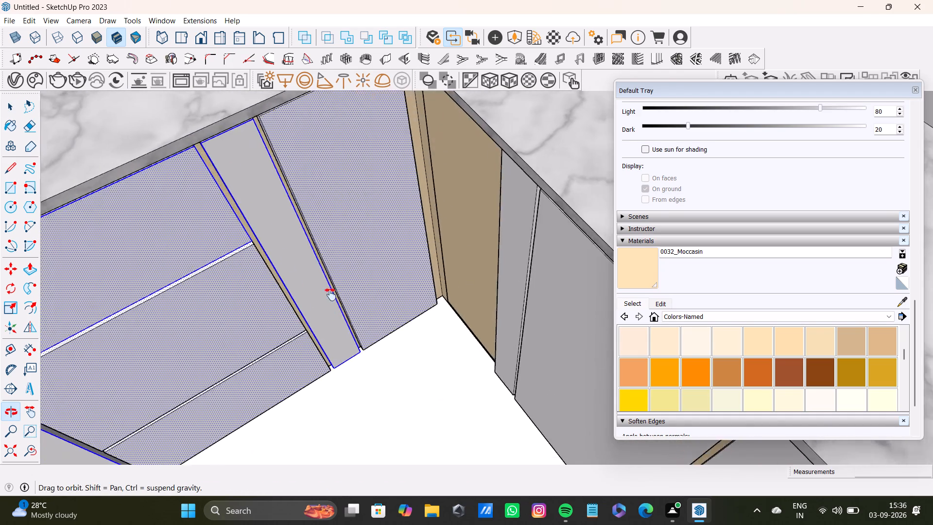
pyautogui.moveTo(330, 295); pyautogui.dragTo(347, 437, button='middle')
pyautogui.moveTo(354, 434); pyautogui.dragTo(314, 382, button='middle')
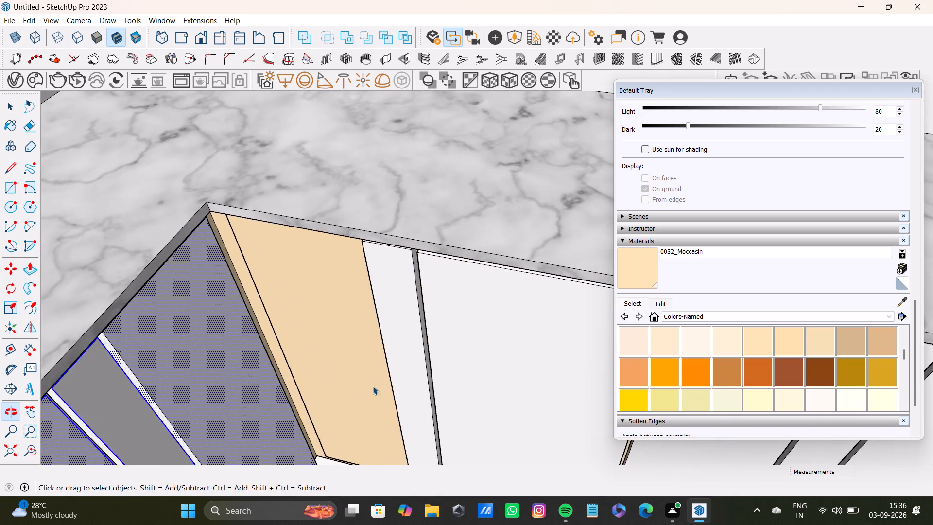
pyautogui.moveTo(389, 386); pyautogui.dragTo(471, 316, button='middle')
pyautogui.keyDown('shift'); pyautogui.scroll(10, 411, 244); pyautogui.keyUp('shift')
pyautogui.keyDown('shift'); pyautogui.moveTo(445, 223); pyautogui.dragTo(297, 211, button='middle'); pyautogui.keyUp('shift')
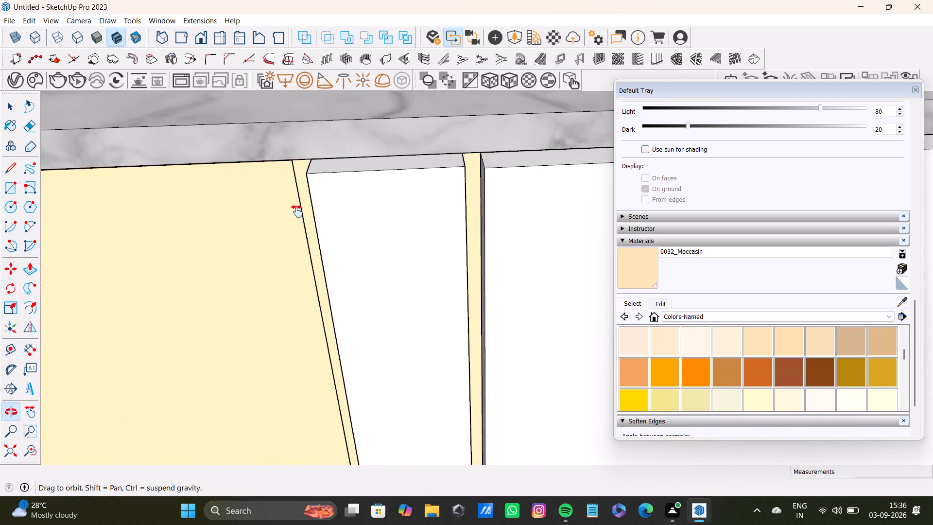
pyautogui.keyDown('shift'); pyautogui.moveTo(297, 211); pyautogui.dragTo(184, 234, button='middle'); pyautogui.keyUp('shift')
pyautogui.keyDown('shift'); pyautogui.click(325, 229); pyautogui.keyUp('shift')
pyautogui.keyDown('shift'); pyautogui.click(346, 179); pyautogui.keyUp('shift')
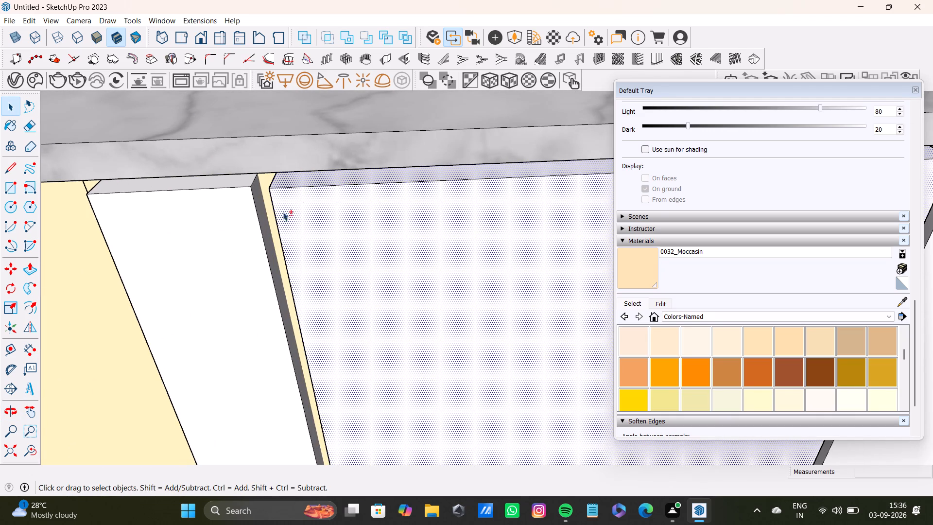
pyautogui.moveTo(334, 273); pyautogui.dragTo(438, 261, button='middle')
pyautogui.keyDown('shift'); pyautogui.moveTo(183, 289); pyautogui.dragTo(31, 332, button='middle'); pyautogui.keyUp('shift')
pyautogui.moveTo(93, 334); pyautogui.dragTo(138, 331, button='middle')
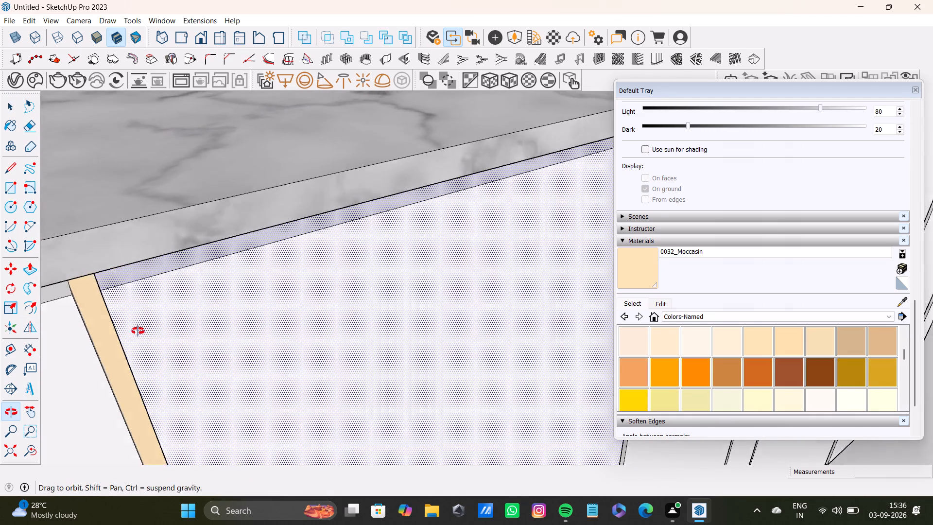
pyautogui.moveTo(138, 331); pyautogui.dragTo(165, 326, button='middle')
pyautogui.keyDown('shift'); pyautogui.click(116, 322); pyautogui.keyUp('shift')
# Add the corner-side edge, top edge and front faces of the second door on that run to the selection.
pyautogui.keyDown('shift'); pyautogui.scroll(-12, 154, 338); pyautogui.keyUp('shift')
pyautogui.keyDown('shift'); pyautogui.moveTo(353, 342); pyautogui.dragTo(350, 342, button='middle'); pyautogui.keyUp('shift')
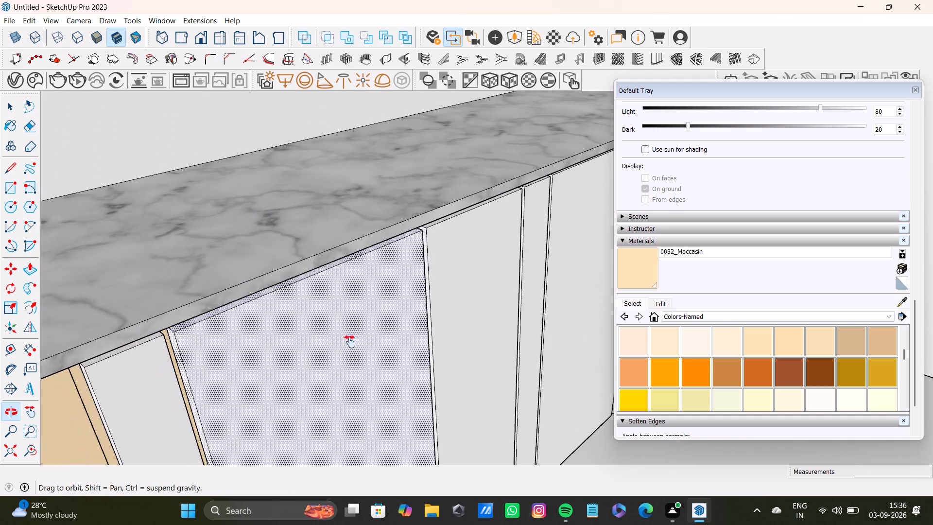
pyautogui.keyDown('shift'); pyautogui.moveTo(350, 342); pyautogui.dragTo(123, 431, button='middle'); pyautogui.keyUp('shift')
pyautogui.keyDown('shift'); pyautogui.scroll(16, 167, 344); pyautogui.keyUp('shift')
pyautogui.keyDown('shift'); pyautogui.click(235, 296); pyautogui.keyUp('shift')
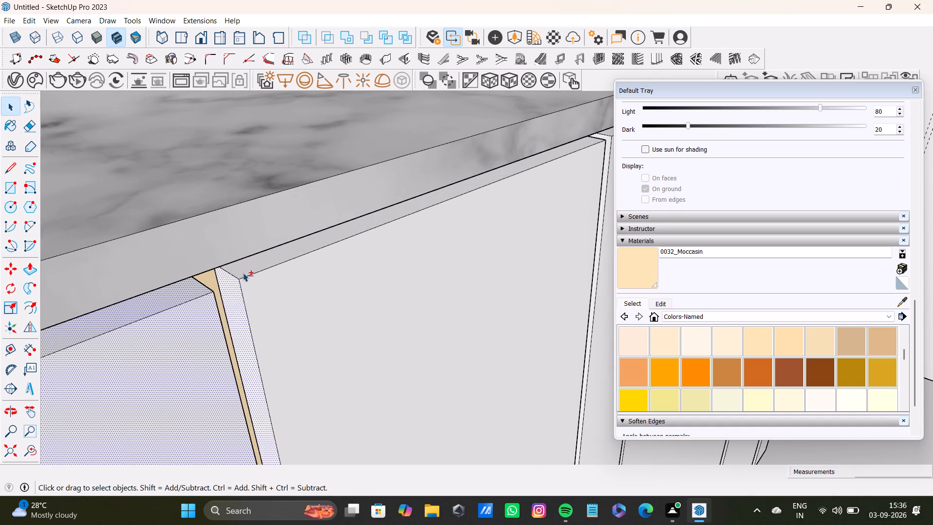
pyautogui.keyDown('shift'); pyautogui.click(244, 270); pyautogui.keyUp('shift')
pyautogui.keyDown('shift'); pyautogui.click(254, 282); pyautogui.keyUp('shift')
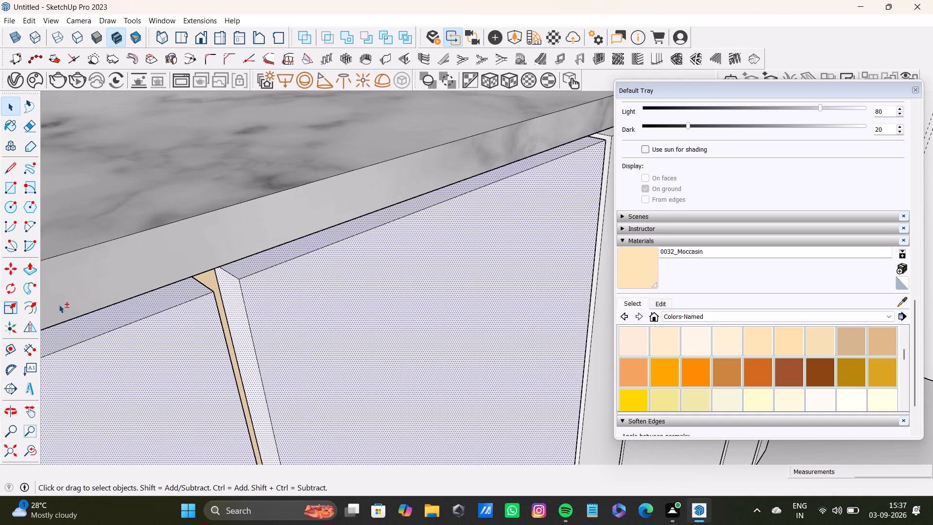
# Add the side edge faces of the first and second doors that face away from the corner to the selection.
pyautogui.moveTo(338, 329); pyautogui.dragTo(153, 397, button='middle')
pyautogui.keyDown('shift'); pyautogui.scroll(3, 206, 243); pyautogui.keyUp('shift')
pyautogui.keyDown('shift'); pyautogui.click(171, 226); pyautogui.keyUp('shift')
pyautogui.keyDown('shift'); pyautogui.scroll(-2, 173, 237); pyautogui.keyUp('shift')
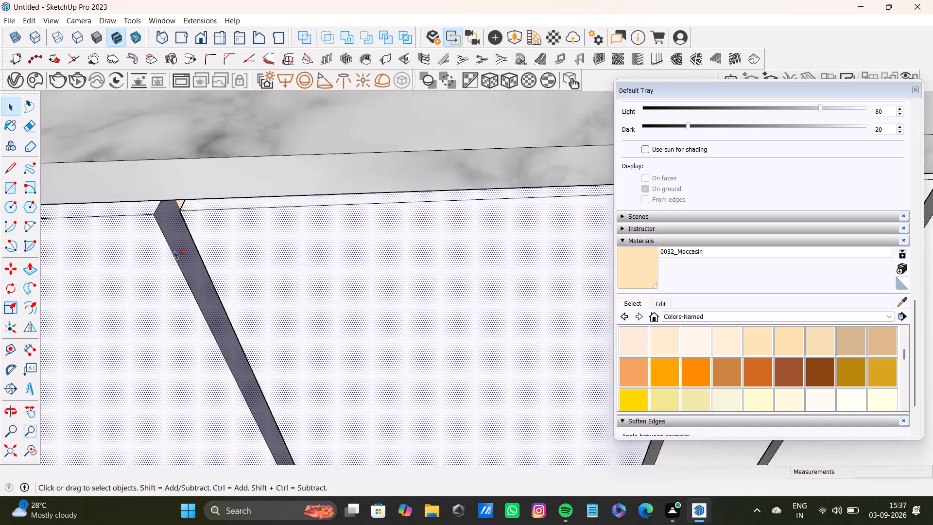
pyautogui.keyDown('shift'); pyautogui.scroll(-12, 173, 250); pyautogui.keyUp('shift')
pyautogui.keyDown('shift'); pyautogui.scroll(6, 365, 271); pyautogui.keyUp('shift')
pyautogui.keyDown('shift'); pyautogui.moveTo(382, 268); pyautogui.dragTo(384, 348, button='middle'); pyautogui.keyUp('shift')
pyautogui.moveTo(428, 352); pyautogui.dragTo(309, 343, button='middle')
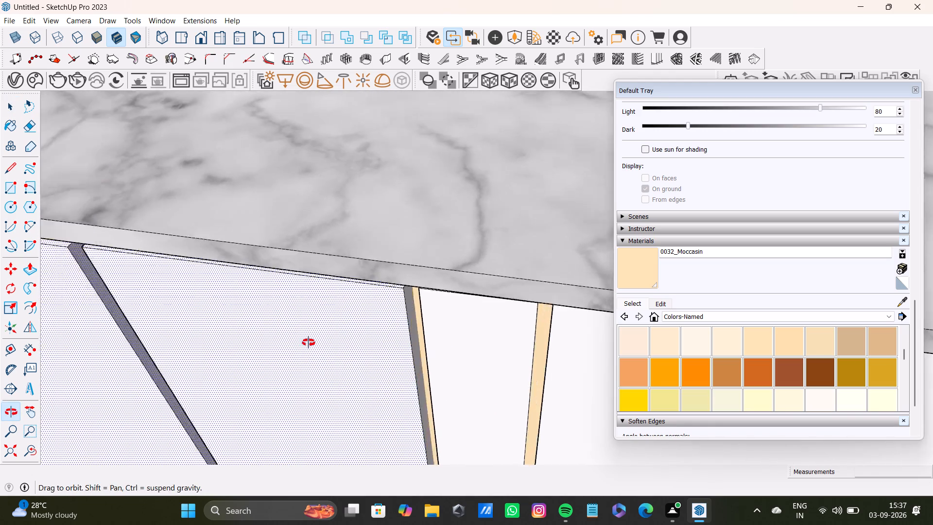
pyautogui.moveTo(309, 343); pyautogui.dragTo(299, 342, button='middle')
pyautogui.keyDown('shift'); pyautogui.scroll(3, 362, 297); pyautogui.keyUp('shift')
pyautogui.keyDown('shift'); pyautogui.click(436, 285); pyautogui.keyUp('shift')
# Add the front, top edge and corner-side edge faces of the narrow third door to the selection.
pyautogui.keyDown('shift'); pyautogui.click(449, 294); pyautogui.keyUp('shift')
pyautogui.keyDown('shift'); pyautogui.scroll(-2, 454, 303); pyautogui.keyUp('shift')
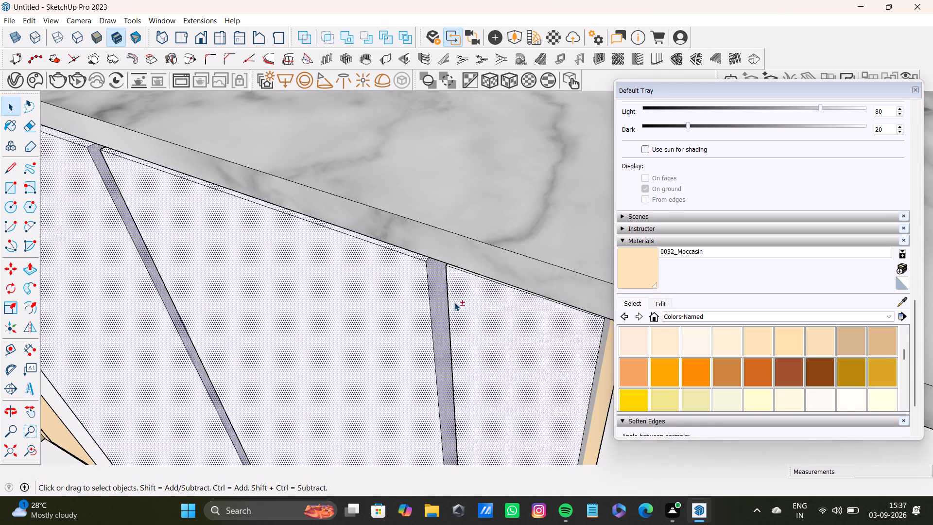
pyautogui.keyDown('shift'); pyautogui.scroll(-2, 454, 302); pyautogui.keyUp('shift')
pyautogui.keyDown('shift'); pyautogui.moveTo(461, 313); pyautogui.dragTo(369, 378, button='middle'); pyautogui.keyUp('shift')
pyautogui.moveTo(374, 392); pyautogui.dragTo(593, 329, button='middle')
pyautogui.scroll(3, 531, 337)
pyautogui.moveTo(505, 385); pyautogui.dragTo(510, 324, button='middle')
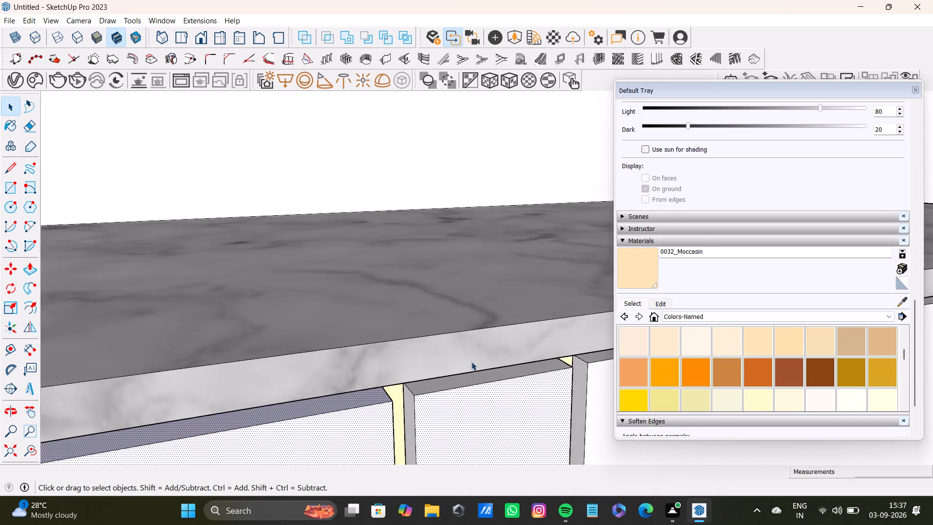
pyautogui.keyDown('shift'); pyautogui.scroll(6, 418, 405); pyautogui.keyUp('shift')
pyautogui.keyDown('shift'); pyautogui.click(434, 382); pyautogui.keyUp('shift')
pyautogui.keyDown('shift'); pyautogui.click(396, 398); pyautogui.keyUp('shift')
# Add the top edge, front and corner-side edge faces of the wide fourth door to the selection.
pyautogui.keyDown('shift'); pyautogui.scroll(-4, 399, 399); pyautogui.keyUp('shift')
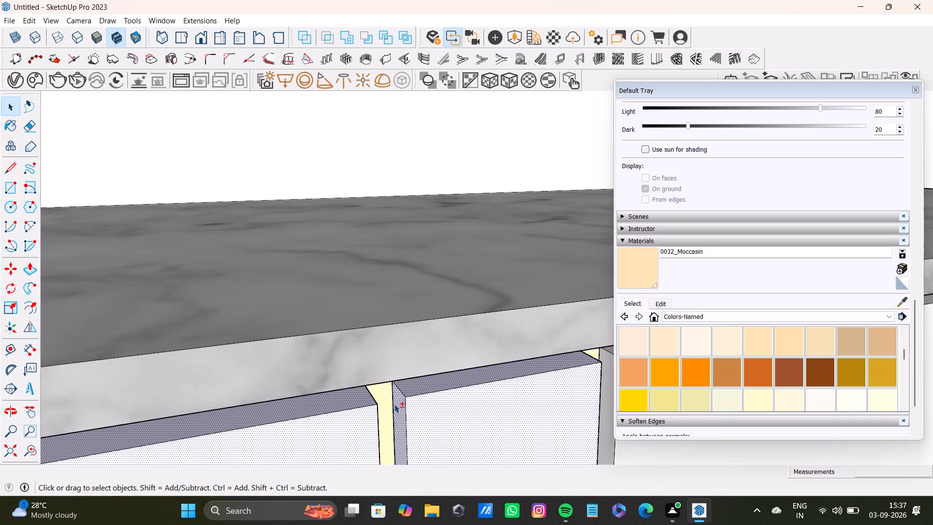
pyautogui.keyDown('shift'); pyautogui.scroll(-8, 394, 404); pyautogui.keyUp('shift')
pyautogui.keyDown('shift'); pyautogui.moveTo(518, 415); pyautogui.dragTo(341, 433, button='middle'); pyautogui.keyUp('shift')
pyautogui.keyDown('shift'); pyautogui.scroll(8, 365, 386); pyautogui.keyUp('shift')
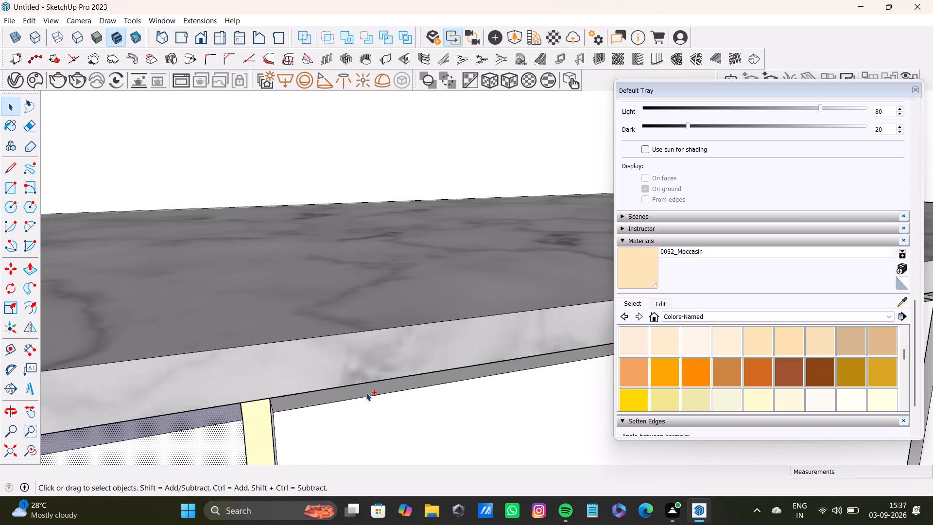
pyautogui.keyDown('shift'); pyautogui.click(366, 392); pyautogui.keyUp('shift')
pyautogui.keyDown('shift'); pyautogui.click(372, 406); pyautogui.keyUp('shift')
pyautogui.keyDown('shift'); pyautogui.scroll(-4, 370, 404); pyautogui.keyUp('shift')
pyautogui.keyDown('shift'); pyautogui.moveTo(370, 405); pyautogui.dragTo(363, 278, button='middle'); pyautogui.keyUp('shift')
pyautogui.keyDown('shift'); pyautogui.scroll(4, 313, 359); pyautogui.keyUp('shift')
pyautogui.keyDown('shift'); pyautogui.moveTo(318, 363); pyautogui.dragTo(385, 351, button='middle'); pyautogui.keyUp('shift')
pyautogui.moveTo(389, 351); pyautogui.dragTo(441, 345, button='middle')
pyautogui.keyDown('shift'); pyautogui.click(352, 291); pyautogui.keyUp('shift')
# Add the side edge faces of the third and fourth doors that face away from the corner to the selection.
pyautogui.keyDown('shift'); pyautogui.scroll(-3, 363, 329); pyautogui.keyUp('shift')
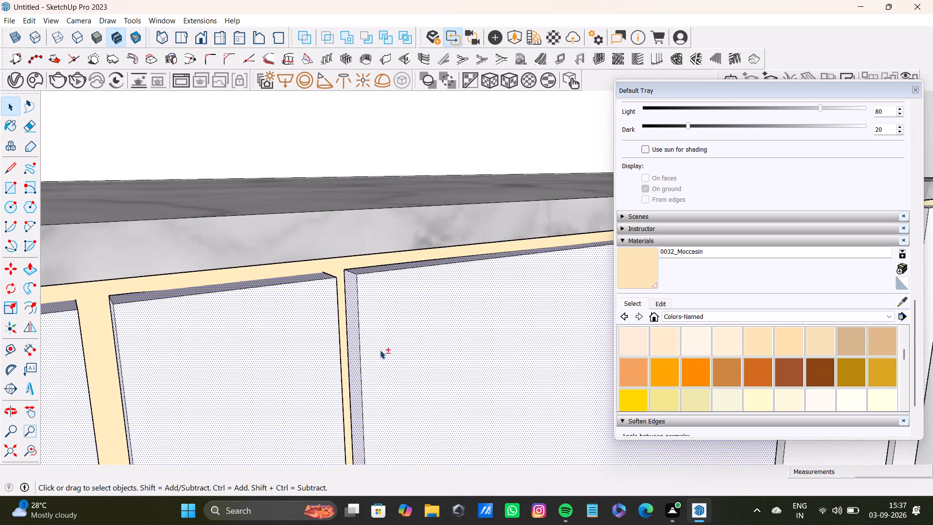
pyautogui.keyDown('shift'); pyautogui.scroll(-4, 380, 350); pyautogui.keyUp('shift')
pyautogui.moveTo(445, 371); pyautogui.dragTo(245, 398, button='middle')
pyautogui.keyDown('shift'); pyautogui.scroll(7, 234, 304); pyautogui.keyUp('shift')
pyautogui.keyDown('shift'); pyautogui.click(237, 278); pyautogui.keyUp('shift')
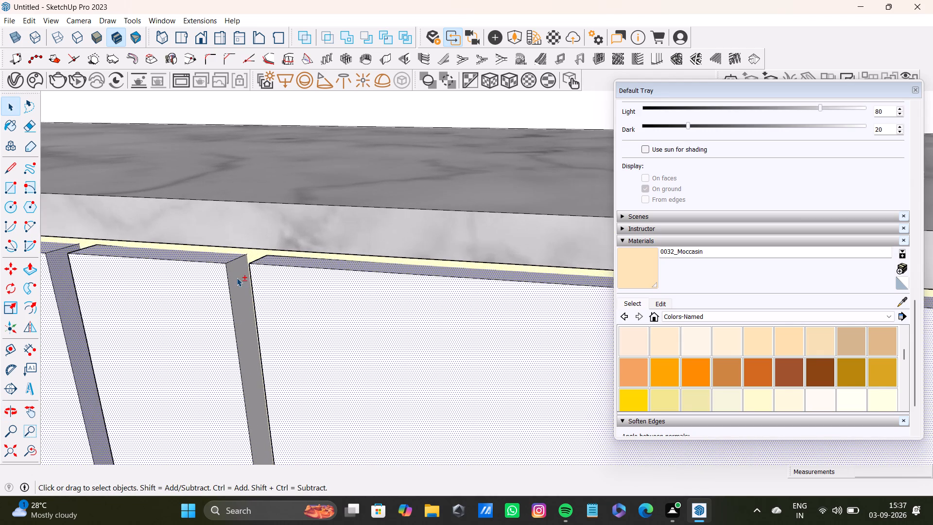
pyautogui.keyDown('shift'); pyautogui.scroll(-13, 242, 304); pyautogui.keyUp('shift')
pyautogui.keyDown('shift'); pyautogui.moveTo(356, 372); pyautogui.dragTo(307, 267, button='middle'); pyautogui.keyUp('shift')
pyautogui.keyDown('shift'); pyautogui.scroll(4, 379, 296); pyautogui.keyUp('shift')
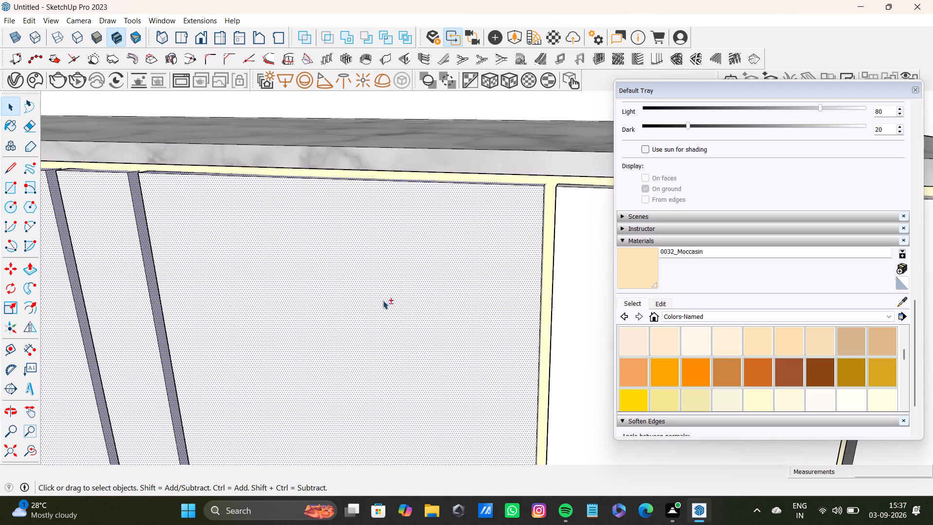
pyautogui.keyDown('shift'); pyautogui.moveTo(388, 299); pyautogui.dragTo(264, 348, button='middle'); pyautogui.keyUp('shift')
pyautogui.moveTo(354, 320); pyautogui.dragTo(284, 330, button='middle')
pyautogui.scroll(4, 353, 296)
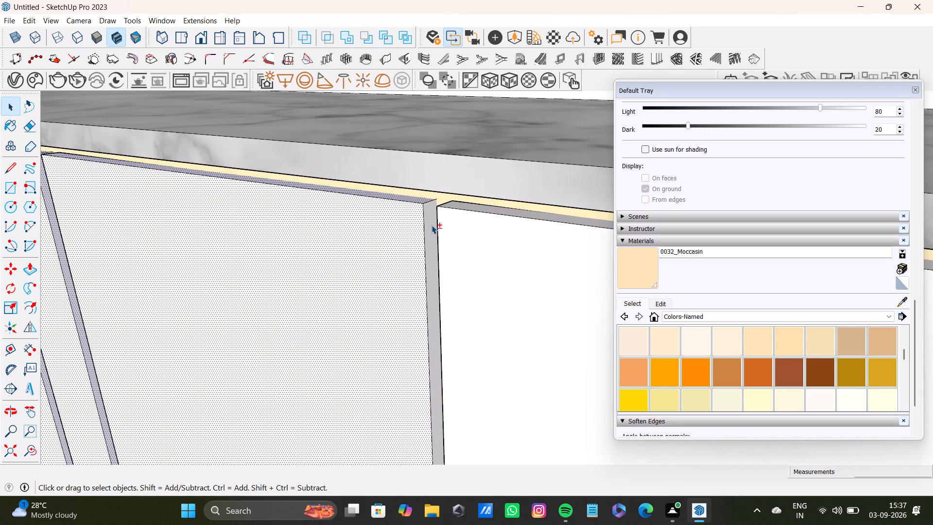
pyautogui.keyDown('shift'); pyautogui.click(432, 225); pyautogui.keyUp('shift')
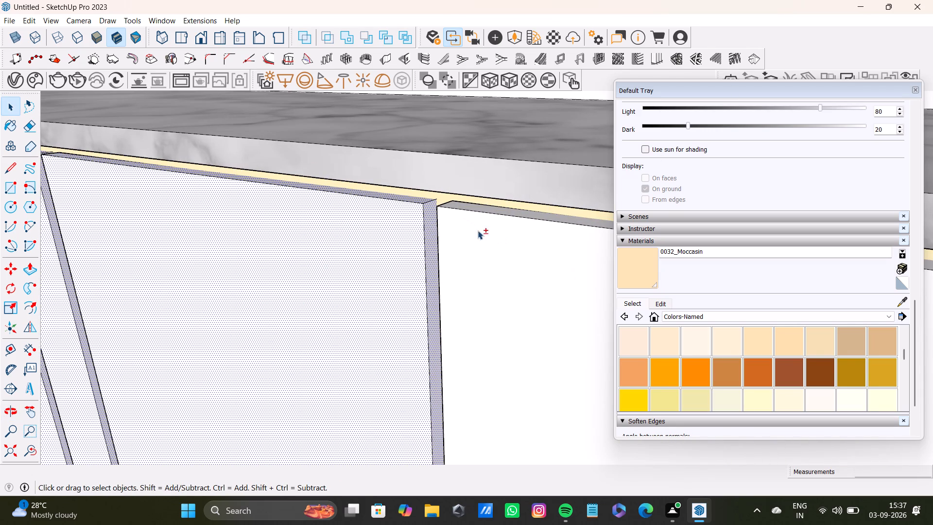
# Add the fifth door's front and top edge faces and its side edge face nearest the end door to the selection.
pyautogui.keyDown('shift'); pyautogui.moveTo(493, 264); pyautogui.dragTo(494, 260); pyautogui.keyUp('shift')
pyautogui.keyDown('shift'); pyautogui.click(502, 233); pyautogui.keyUp('shift')
pyautogui.keyDown('shift'); pyautogui.click(522, 212); pyautogui.keyUp('shift')
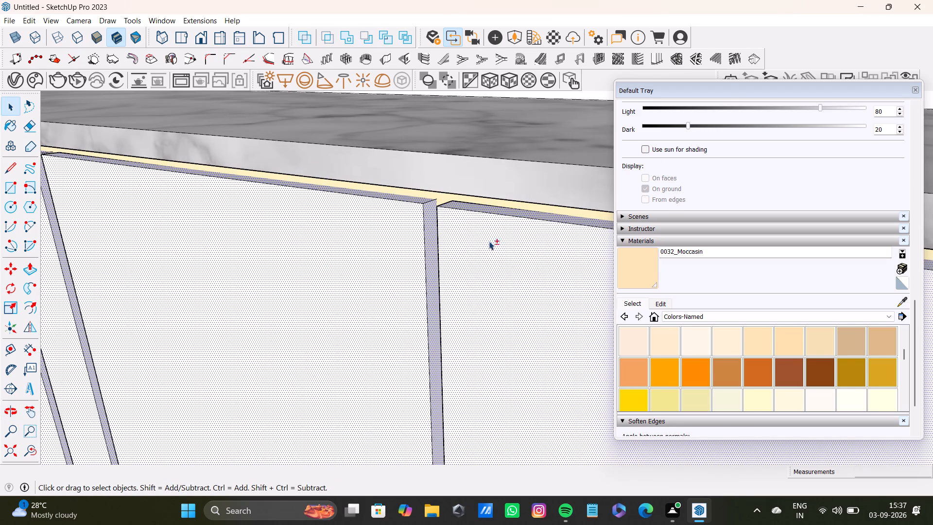
pyautogui.keyDown('shift'); pyautogui.scroll(-9, 487, 245); pyautogui.keyUp('shift')
pyautogui.keyDown('shift'); pyautogui.moveTo(519, 313); pyautogui.dragTo(457, 119, button='middle'); pyautogui.keyUp('shift')
pyautogui.keyDown('shift'); pyautogui.scroll(-3, 469, 250); pyautogui.keyUp('shift')
pyautogui.keyDown('shift'); pyautogui.moveTo(498, 227); pyautogui.dragTo(453, 253, button='middle'); pyautogui.keyUp('shift')
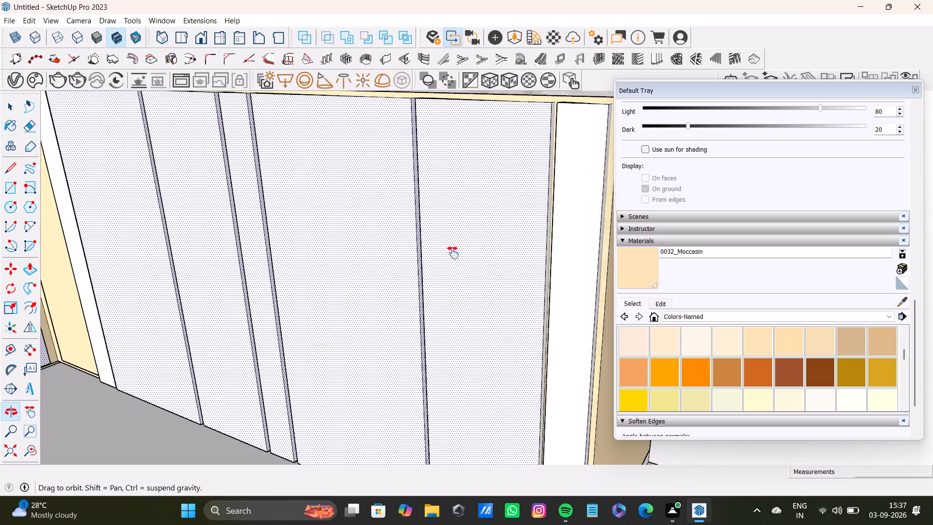
pyautogui.keyDown('shift'); pyautogui.moveTo(453, 253); pyautogui.dragTo(404, 289, button='middle'); pyautogui.keyUp('shift')
pyautogui.keyDown('shift'); pyautogui.scroll(14, 429, 150); pyautogui.keyUp('shift')
pyautogui.keyDown('shift'); pyautogui.click(417, 177); pyautogui.keyUp('shift')
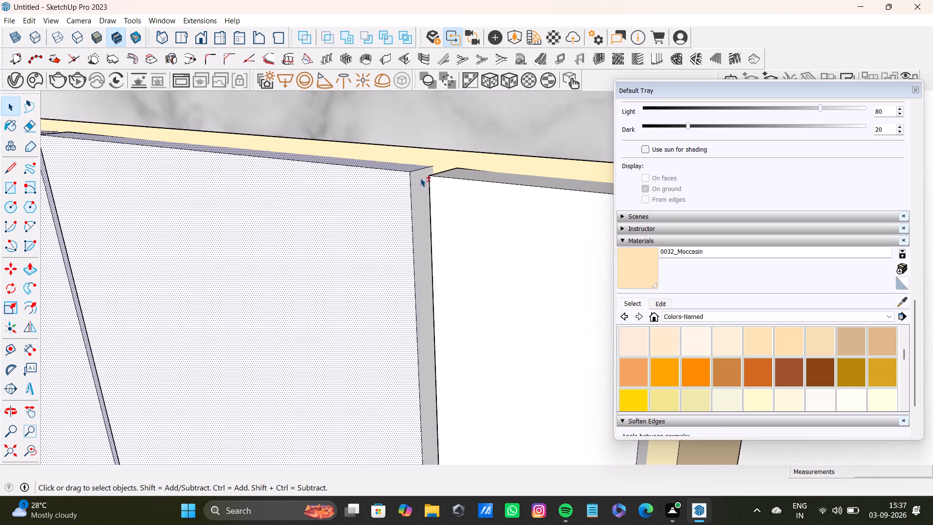
# Add the top edge, front and outer side edge faces of the narrow end door to the selection.
pyautogui.keyDown('shift'); pyautogui.click(456, 178); pyautogui.keyUp('shift')
pyautogui.keyDown('shift'); pyautogui.click(470, 205); pyautogui.keyUp('shift')
pyautogui.keyDown('shift'); pyautogui.click(517, 179); pyautogui.keyUp('shift')
pyautogui.keyDown('shift'); pyautogui.moveTo(553, 215); pyautogui.dragTo(504, 194, button='middle'); pyautogui.keyUp('shift')
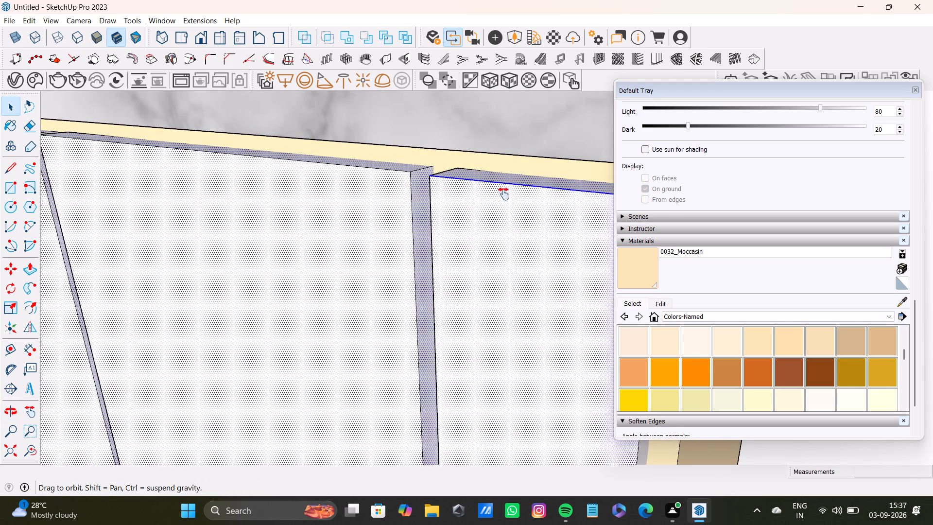
pyautogui.keyDown('shift'); pyautogui.moveTo(504, 194); pyautogui.dragTo(396, 167, button='middle'); pyautogui.keyUp('shift')
pyautogui.moveTo(438, 186); pyautogui.dragTo(376, 214, button='middle')
pyautogui.keyDown('shift'); pyautogui.click(499, 177); pyautogui.keyUp('shift')
# Add the corner-side edge faces of the fifth door and the narrow end door to the selection.
pyautogui.keyDown('shift'); pyautogui.scroll(-5, 472, 184); pyautogui.keyUp('shift')
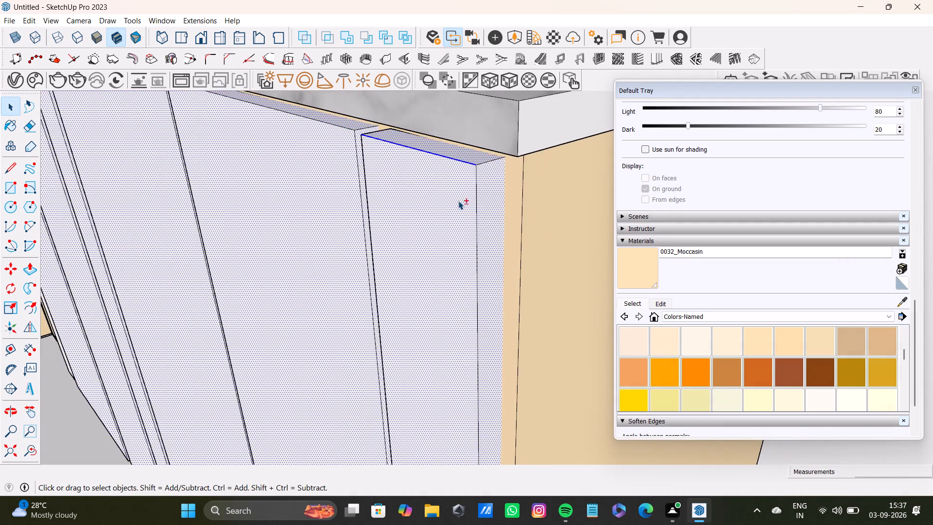
pyautogui.keyDown('shift'); pyautogui.scroll(-2, 458, 201); pyautogui.keyUp('shift')
pyautogui.keyDown('shift'); pyautogui.moveTo(409, 212); pyautogui.dragTo(533, 181, button='middle'); pyautogui.keyUp('shift')
pyautogui.moveTo(393, 195); pyautogui.dragTo(713, 217, button='middle')
pyautogui.scroll(-6, 345, 209)
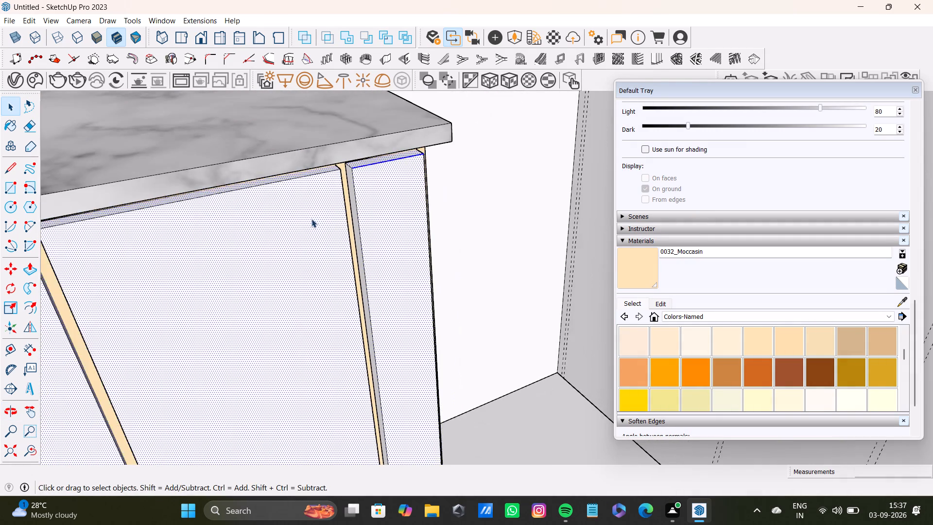
pyautogui.keyDown('shift'); pyautogui.moveTo(313, 218); pyautogui.dragTo(474, 198, button='middle'); pyautogui.keyUp('shift')
pyautogui.moveTo(328, 229); pyautogui.dragTo(440, 172, button='middle')
pyautogui.keyDown('shift'); pyautogui.click(263, 217); pyautogui.keyUp('shift')
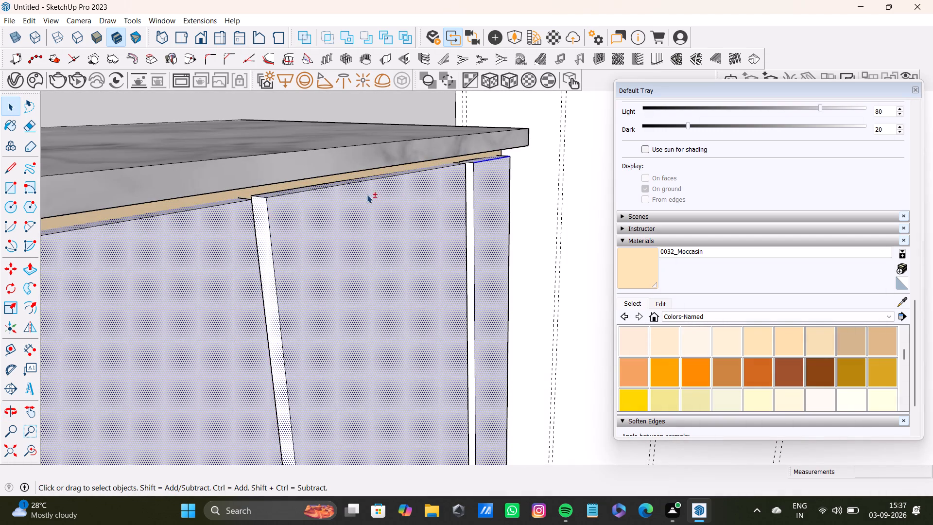
pyautogui.keyDown('shift'); pyautogui.click(470, 195); pyautogui.keyUp('shift')
# Paint all the selected door and drawer front faces with the 0040_Peru colour.
pyautogui.keyDown('shift'); pyautogui.scroll(-5, 461, 219); pyautogui.keyUp('shift')
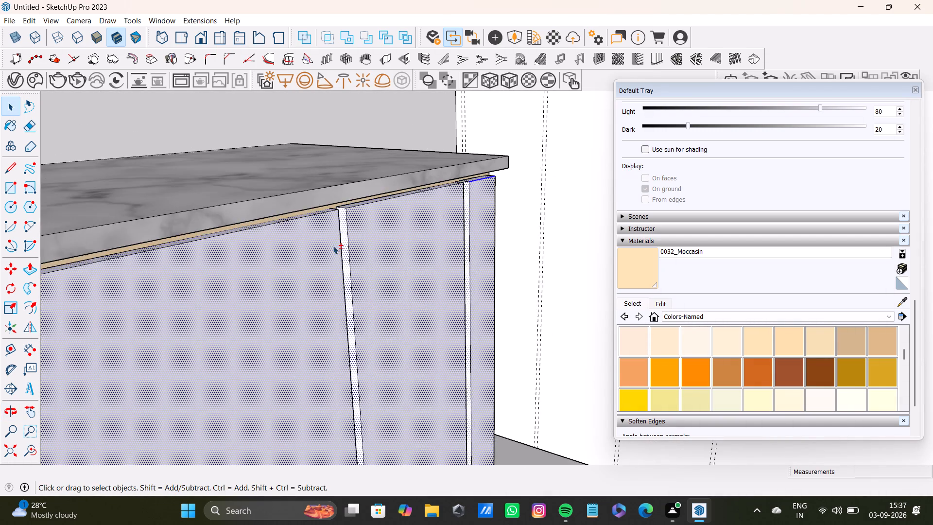
pyautogui.keyDown('shift'); pyautogui.scroll(-2, 333, 245); pyautogui.keyUp('shift')
pyautogui.keyDown('shift'); pyautogui.moveTo(317, 262); pyautogui.dragTo(471, 208, button='middle'); pyautogui.keyUp('shift')
pyautogui.keyDown('shift'); pyautogui.scroll(7, 234, 269); pyautogui.keyUp('shift')
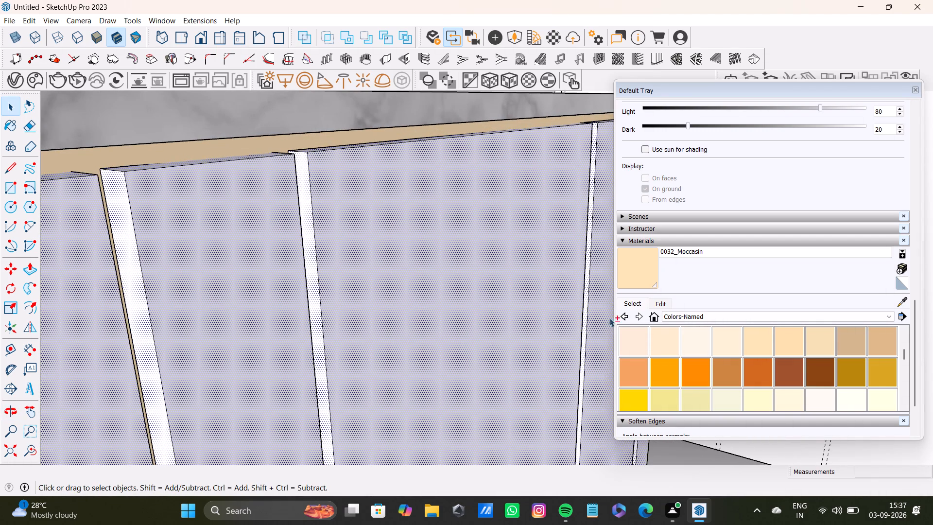
pyautogui.keyDown('shift'); pyautogui.click(724, 374); pyautogui.keyUp('shift')
pyautogui.keyDown('shift'); pyautogui.click(455, 324); pyautogui.keyUp('shift')
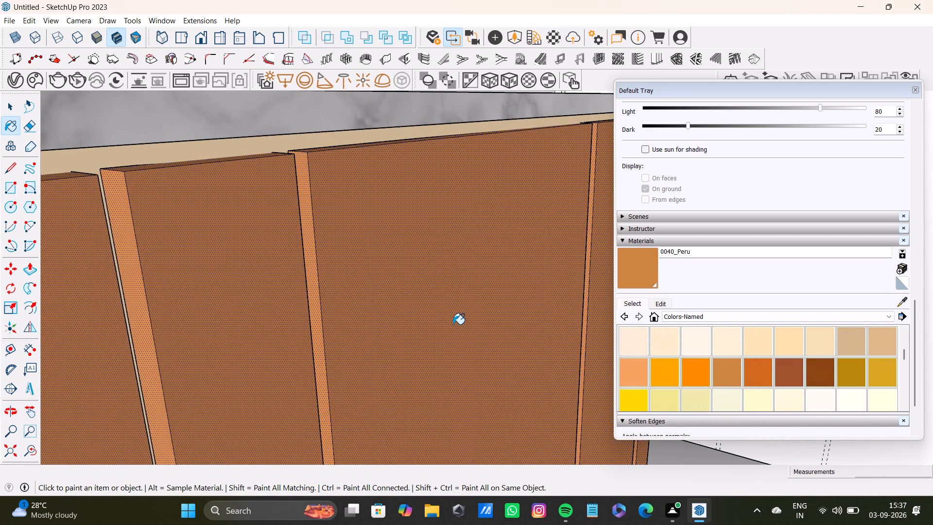
# Examine the painted door and drawer fronts on both cabinet runs around the corner.
pyautogui.keyDown('shift'); pyautogui.scroll(-10, 451, 324); pyautogui.keyUp('shift')
pyautogui.moveTo(524, 346); pyautogui.dragTo(103, 362, button='middle')
pyautogui.scroll(-4, 121, 311)
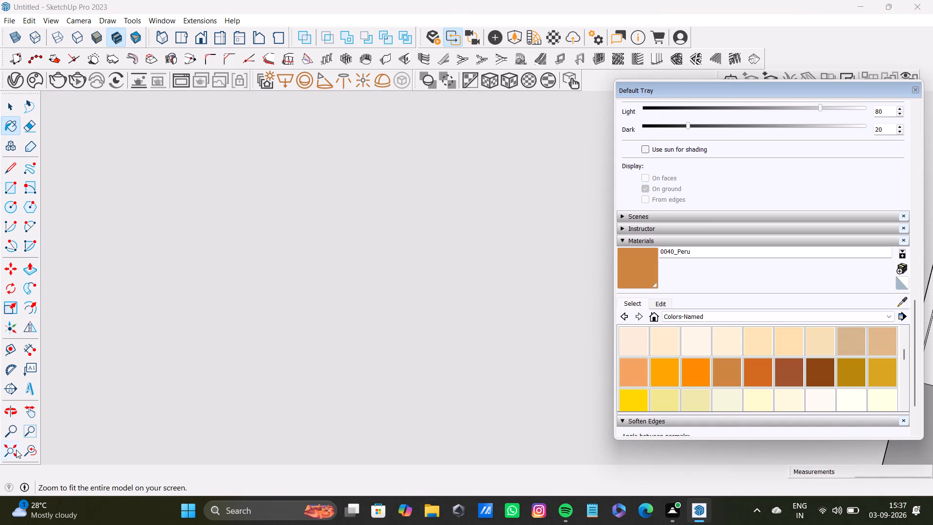
pyautogui.click(30, 458)
pyautogui.click(6, 455)
pyautogui.moveTo(496, 226); pyautogui.dragTo(272, 499, button='middle')
pyautogui.scroll(2, 380, 381)
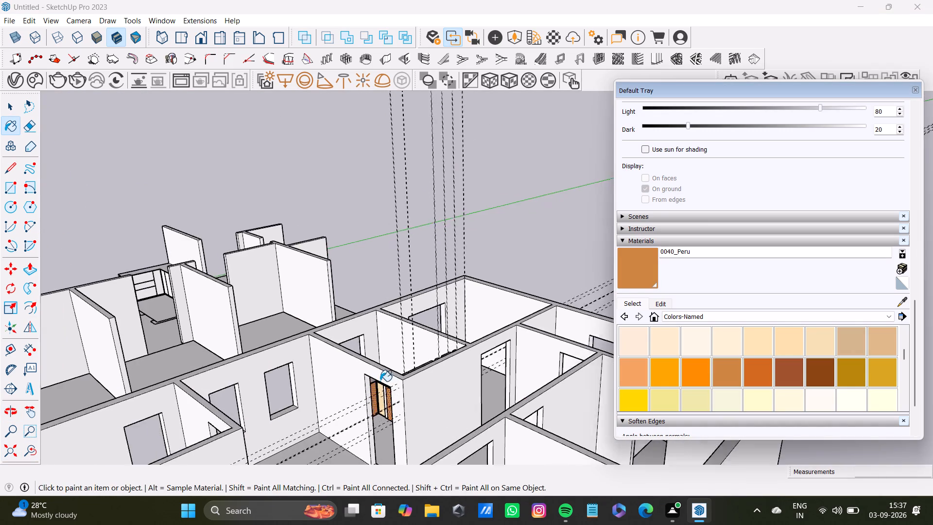
pyautogui.scroll(4, 380, 381)
pyautogui.moveTo(411, 362); pyautogui.dragTo(282, 498, button='middle')
pyautogui.scroll(17, 347, 321)
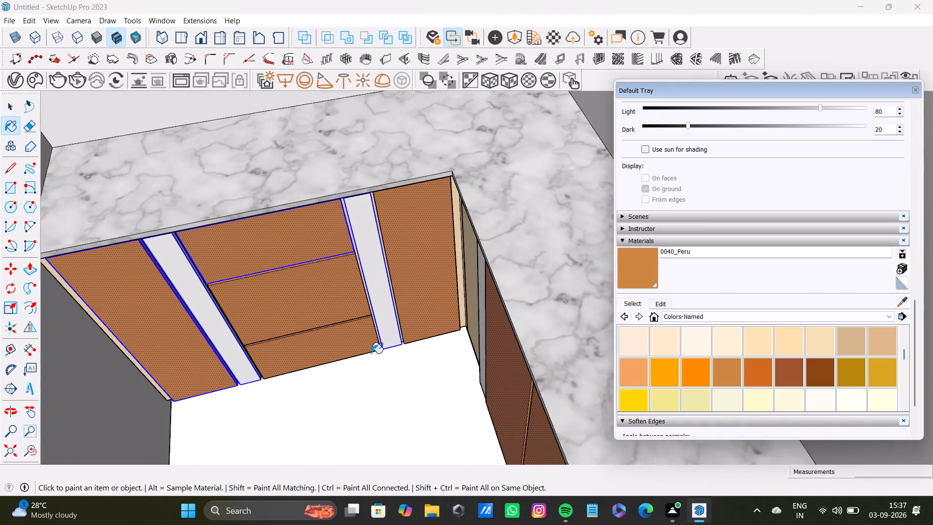
pyautogui.moveTo(372, 347); pyautogui.dragTo(351, 432, button='middle')
pyautogui.moveTo(368, 420); pyautogui.dragTo(482, 301, button='middle')
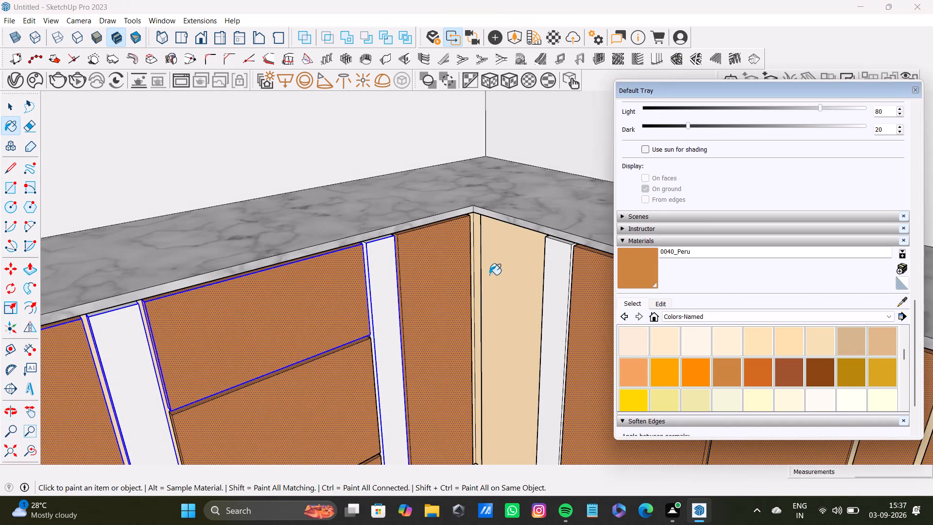
# Clear the selection of the painted door and drawer fronts.
pyautogui.press('space')
pyautogui.click(300, 140)
pyautogui.scroll(-5, 290, 239)
pyautogui.keyDown('shift'); pyautogui.moveTo(293, 268); pyautogui.dragTo(332, 226, button='middle'); pyautogui.keyUp('shift')
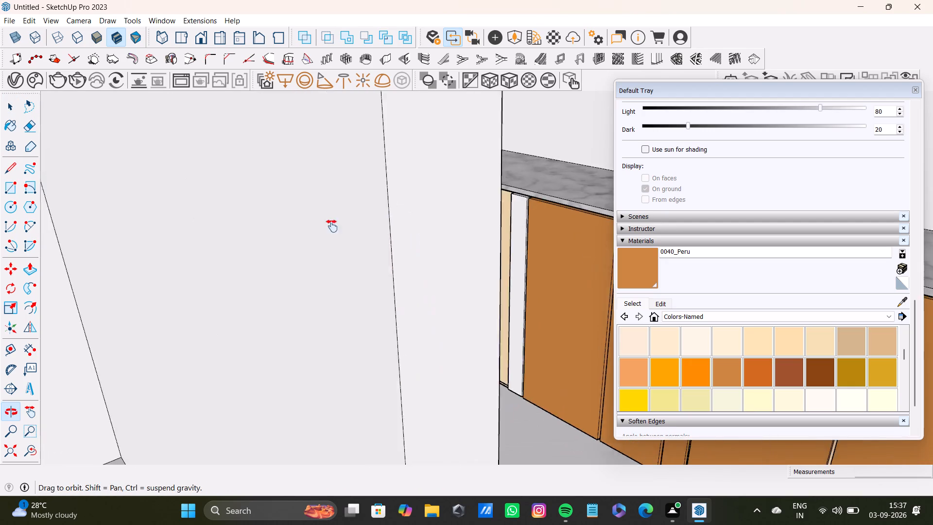
# Select the front and top faces of the narrow white panel between the door and the drawer stack.
pyautogui.keyDown('shift'); pyautogui.moveTo(332, 226); pyautogui.dragTo(283, 242, button='middle'); pyautogui.keyUp('shift')
pyautogui.moveTo(316, 249); pyautogui.dragTo(263, 269, button='middle')
pyautogui.scroll(12, 194, 242)
pyautogui.moveTo(230, 257); pyautogui.dragTo(209, 277, button='middle')
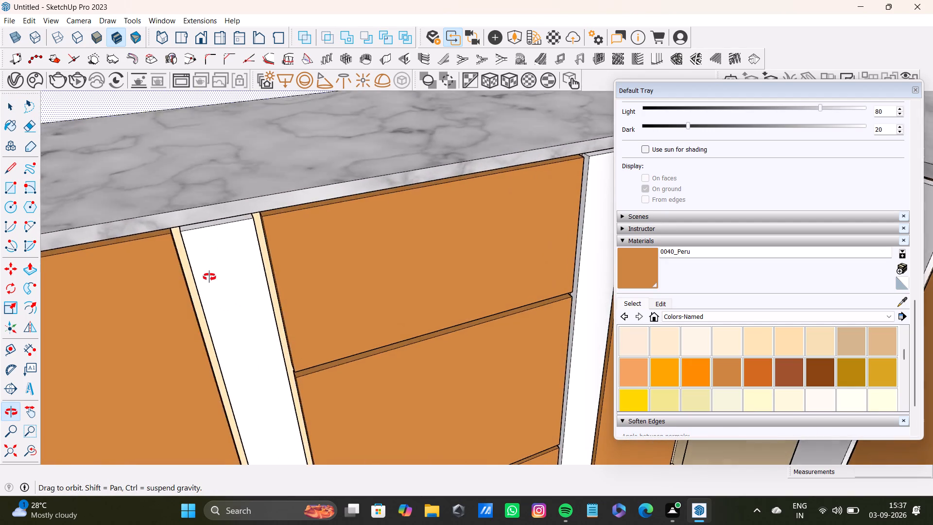
pyautogui.moveTo(209, 277); pyautogui.dragTo(130, 279, button='middle')
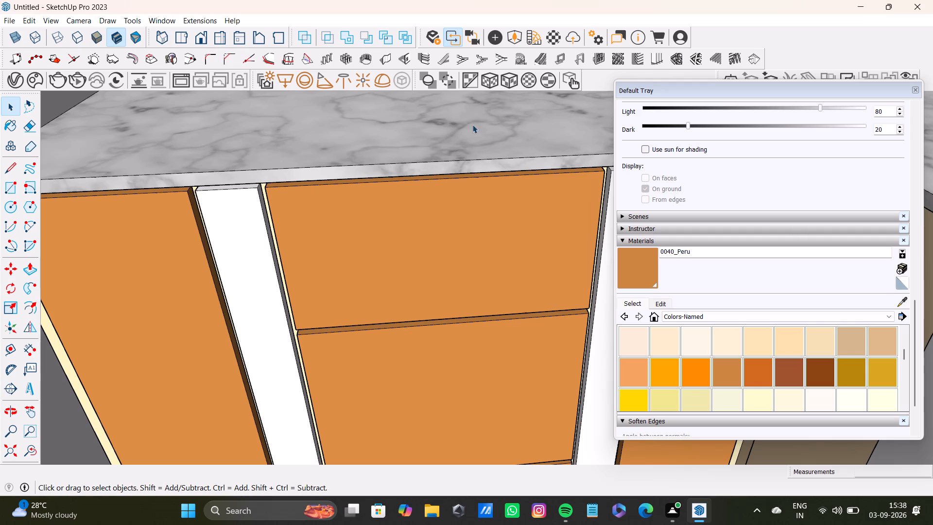
pyautogui.doubleClick(244, 233)
pyautogui.doubleClick(240, 223)
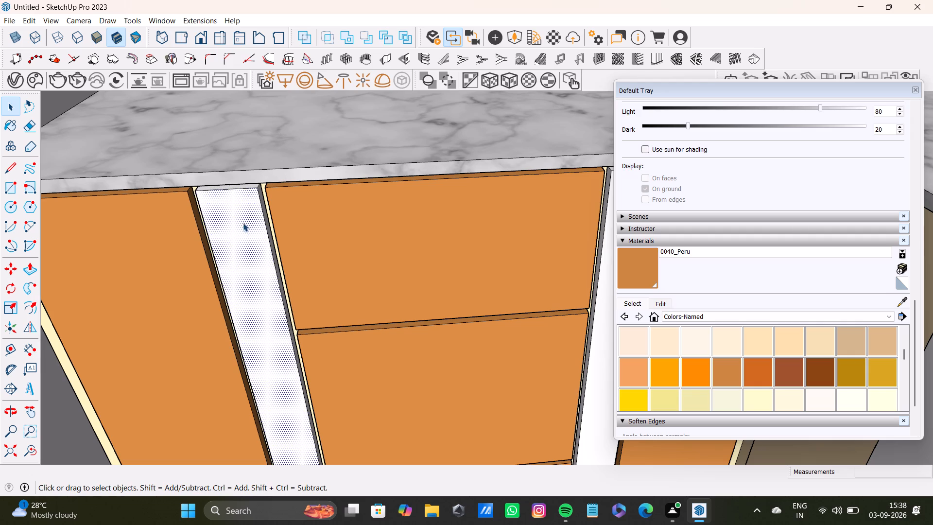
pyautogui.scroll(6, 215, 213)
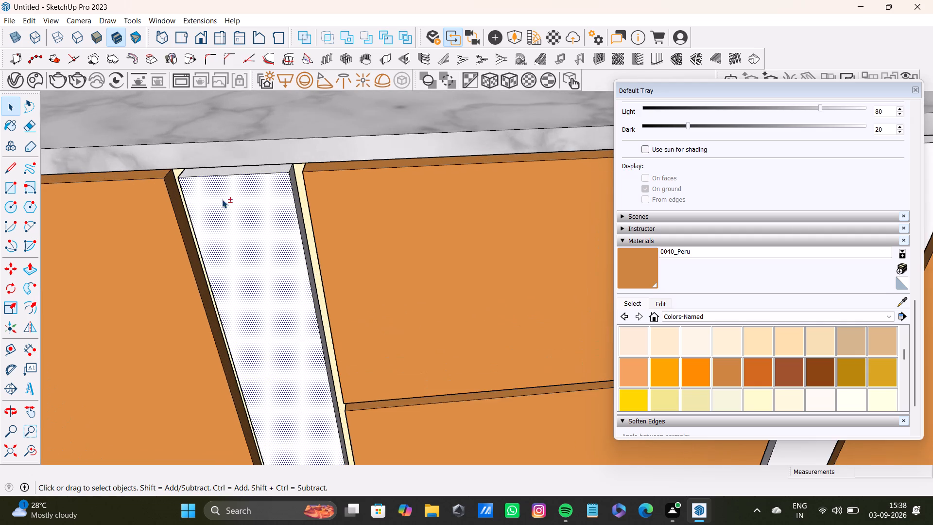
pyautogui.keyDown('shift'); pyautogui.moveTo(222, 199); pyautogui.dragTo(288, 275, button='middle'); pyautogui.keyUp('shift')
pyautogui.scroll(11, 308, 259)
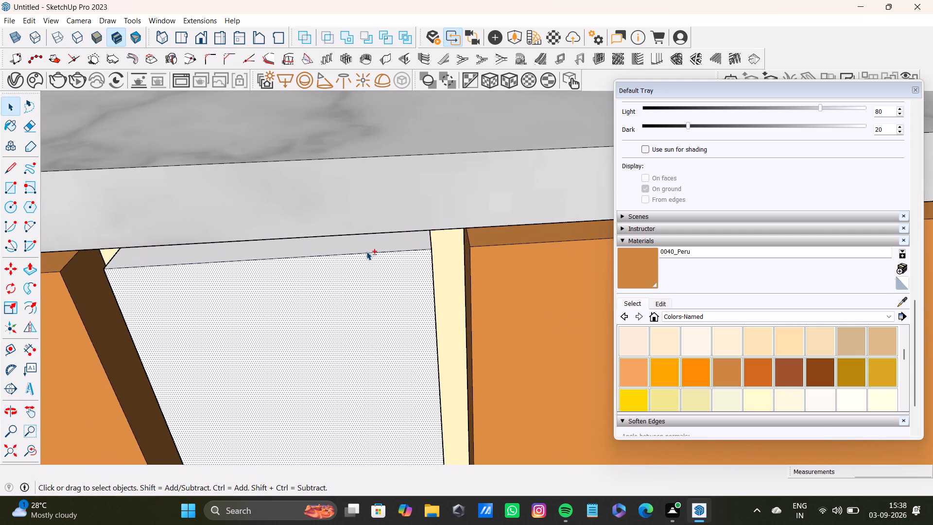
pyautogui.keyDown('shift'); pyautogui.doubleClick(368, 249); pyautogui.keyUp('shift')
# Add both long side edge faces of that narrow white panel to the selection.
pyautogui.keyDown('shift'); pyautogui.moveTo(428, 297); pyautogui.dragTo(268, 292, button='middle'); pyautogui.keyUp('shift')
pyautogui.moveTo(206, 298); pyautogui.dragTo(191, 299, button='middle')
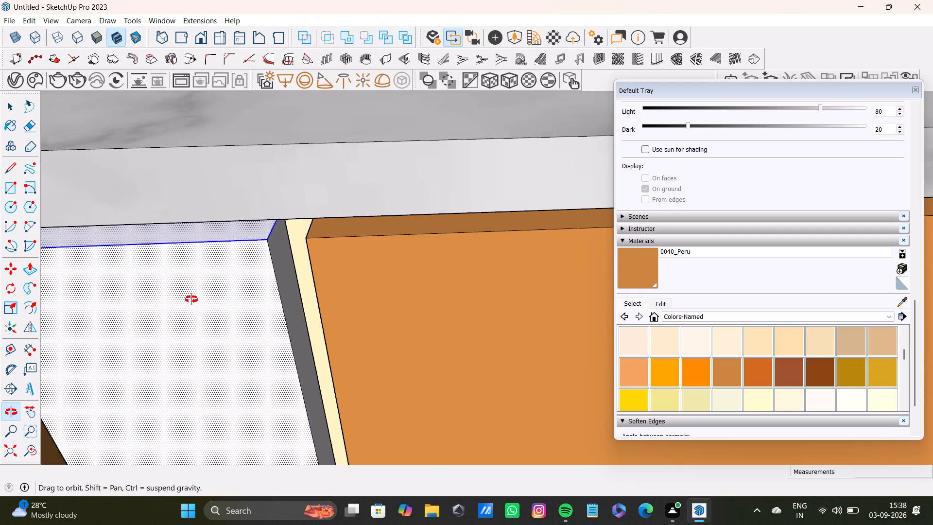
pyautogui.moveTo(191, 299); pyautogui.dragTo(147, 297, button='middle')
pyautogui.keyDown('shift'); pyautogui.scroll(3, 285, 252); pyautogui.keyUp('shift')
pyautogui.keyDown('shift'); pyautogui.doubleClick(299, 243); pyautogui.keyUp('shift')
pyautogui.keyDown('shift'); pyautogui.scroll(-10, 226, 295); pyautogui.keyUp('shift')
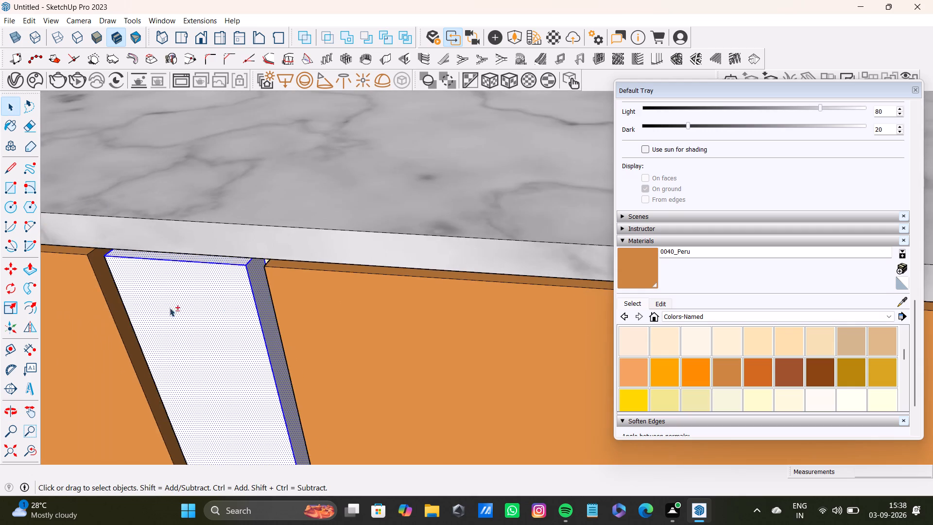
pyautogui.keyDown('shift'); pyautogui.moveTo(151, 307); pyautogui.dragTo(390, 275, button='middle'); pyautogui.keyUp('shift')
pyautogui.moveTo(366, 306); pyautogui.dragTo(544, 292, button='middle')
pyautogui.scroll(7, 310, 286)
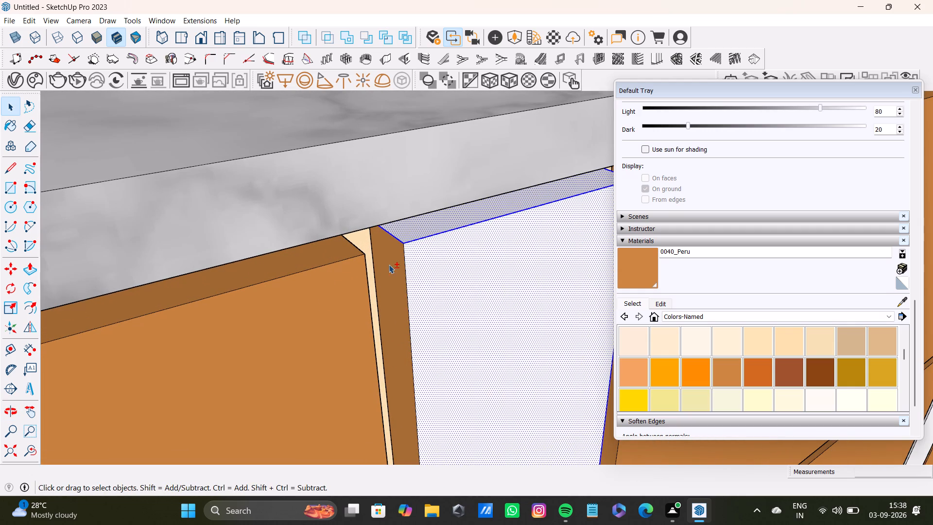
pyautogui.keyDown('shift'); pyautogui.doubleClick(393, 264); pyautogui.keyUp('shift')
pyautogui.keyDown('shift'); pyautogui.scroll(-4, 408, 304); pyautogui.keyUp('shift')
pyautogui.keyDown('shift'); pyautogui.click(398, 290); pyautogui.keyUp('shift')
pyautogui.keyDown('shift'); pyautogui.scroll(-7, 397, 301); pyautogui.keyUp('shift')
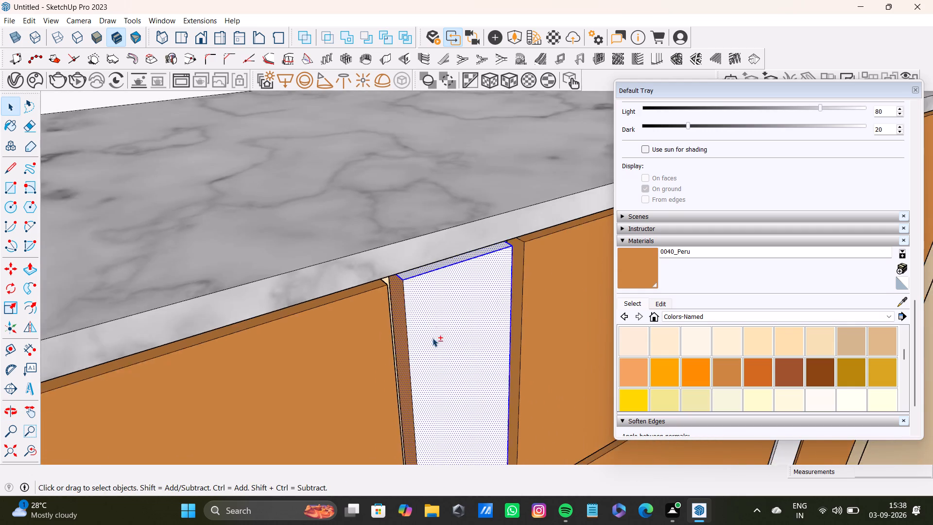
# Add the top, front and both side faces of the white panel at the drawer stack's other side to the selection.
pyautogui.keyDown('shift'); pyautogui.scroll(-2, 432, 338); pyautogui.keyUp('shift')
pyautogui.keyDown('shift'); pyautogui.moveTo(439, 343); pyautogui.dragTo(276, 85, button='middle'); pyautogui.keyUp('shift')
pyautogui.keyDown('shift'); pyautogui.scroll(-7, 344, 237); pyautogui.keyUp('shift')
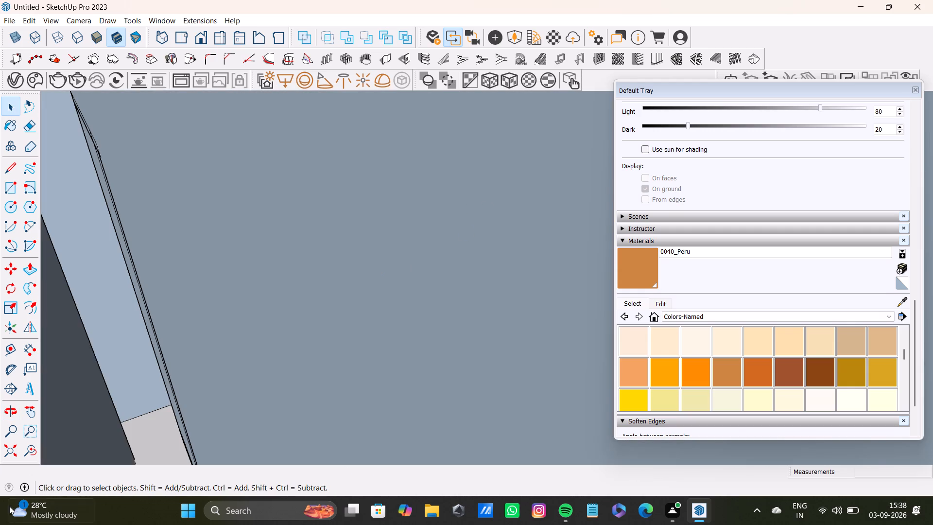
pyautogui.keyDown('shift'); pyautogui.click(31, 457); pyautogui.keyUp('shift')
pyautogui.keyDown('shift'); pyautogui.moveTo(370, 220); pyautogui.dragTo(0, 468, button='middle'); pyautogui.keyUp('shift')
pyautogui.keyDown('shift'); pyautogui.scroll(5, 285, 267); pyautogui.keyUp('shift')
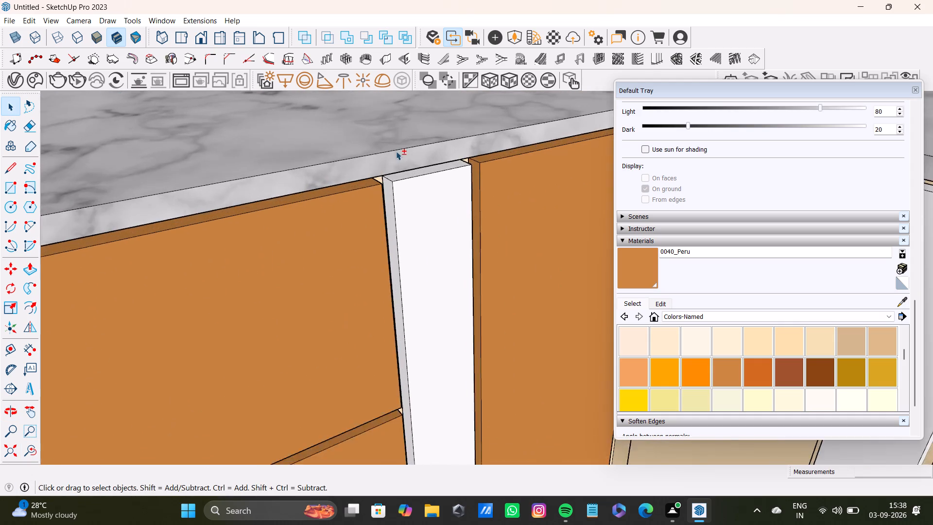
pyautogui.keyDown('shift'); pyautogui.scroll(10, 396, 151); pyautogui.keyUp('shift')
pyautogui.keyDown('shift'); pyautogui.click(407, 142); pyautogui.keyUp('shift')
pyautogui.keyDown('shift'); pyautogui.click(415, 168); pyautogui.keyUp('shift')
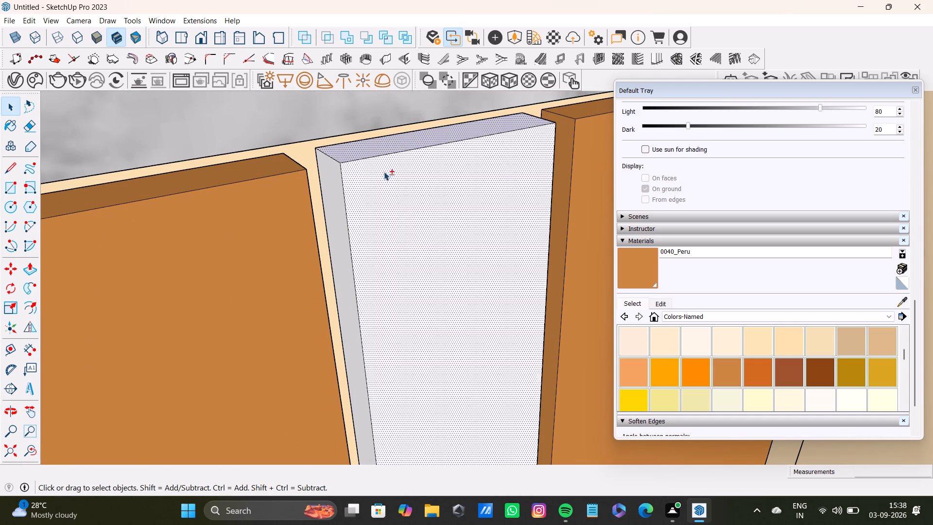
pyautogui.keyDown('shift'); pyautogui.click(333, 179); pyautogui.keyUp('shift')
pyautogui.moveTo(532, 244); pyautogui.dragTo(254, 255, button='middle')
pyautogui.keyDown('shift'); pyautogui.moveTo(492, 216); pyautogui.dragTo(375, 210, button='middle'); pyautogui.keyUp('shift')
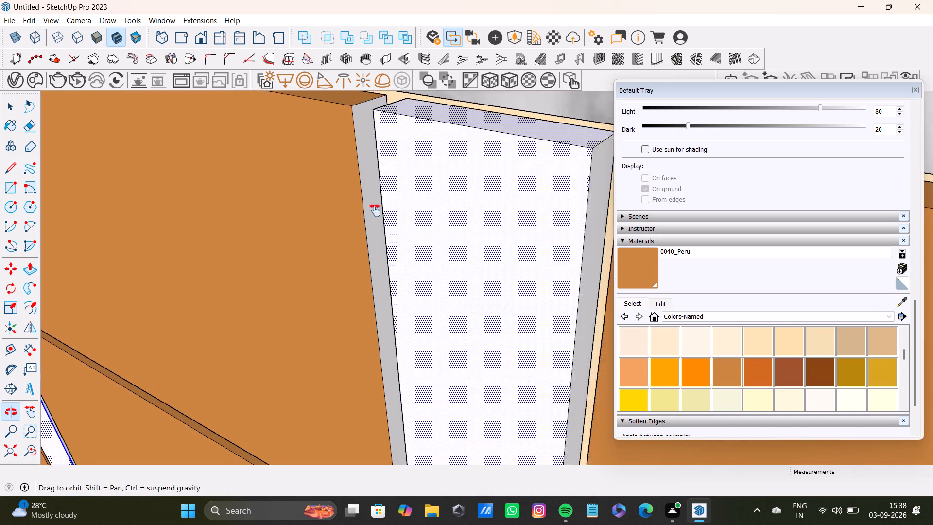
pyautogui.keyDown('shift'); pyautogui.moveTo(375, 210); pyautogui.dragTo(343, 214, button='middle'); pyautogui.keyUp('shift')
pyautogui.keyDown('shift'); pyautogui.click(478, 181); pyautogui.keyUp('shift')
pyautogui.keyDown('shift'); pyautogui.scroll(-13, 452, 234); pyautogui.keyUp('shift')
pyautogui.keyDown('shift'); pyautogui.moveTo(469, 260); pyautogui.dragTo(548, 203, button='middle'); pyautogui.keyUp('shift')
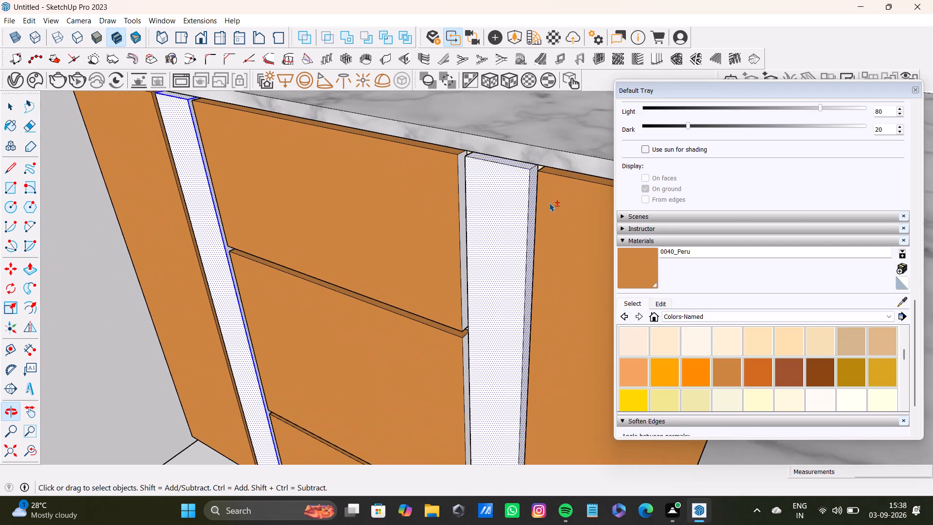
# Add the top, front and both side faces of the white panel beside the Moccasin cabinet body to the selection.
pyautogui.moveTo(415, 297); pyautogui.dragTo(676, 332, button='middle')
pyautogui.keyDown('shift'); pyautogui.moveTo(540, 244); pyautogui.dragTo(208, 271, button='middle'); pyautogui.keyUp('shift')
pyautogui.moveTo(233, 285); pyautogui.dragTo(491, 316, button='middle')
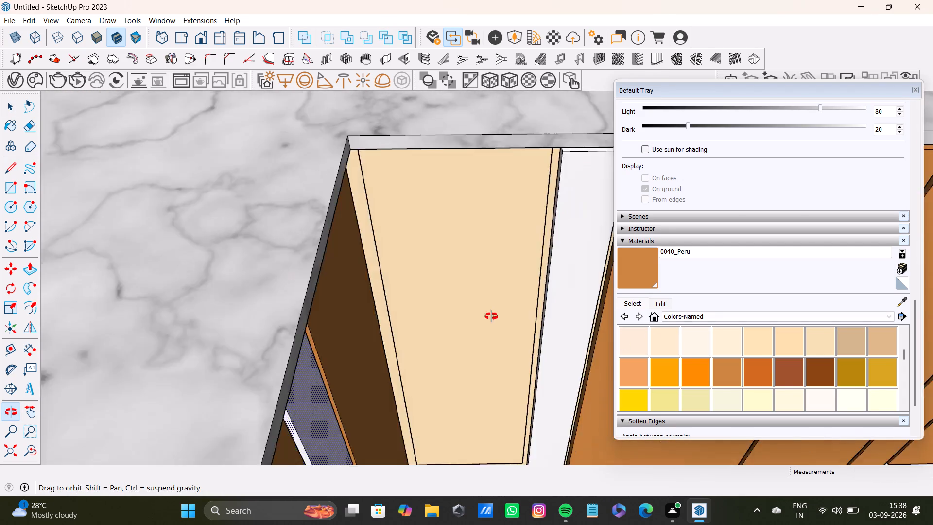
pyautogui.moveTo(491, 316); pyautogui.dragTo(280, 307, button='middle')
pyautogui.keyDown('shift'); pyautogui.scroll(7, 326, 228); pyautogui.keyUp('shift')
pyautogui.keyDown('shift'); pyautogui.moveTo(314, 141); pyautogui.dragTo(314, 201, button='middle'); pyautogui.keyUp('shift')
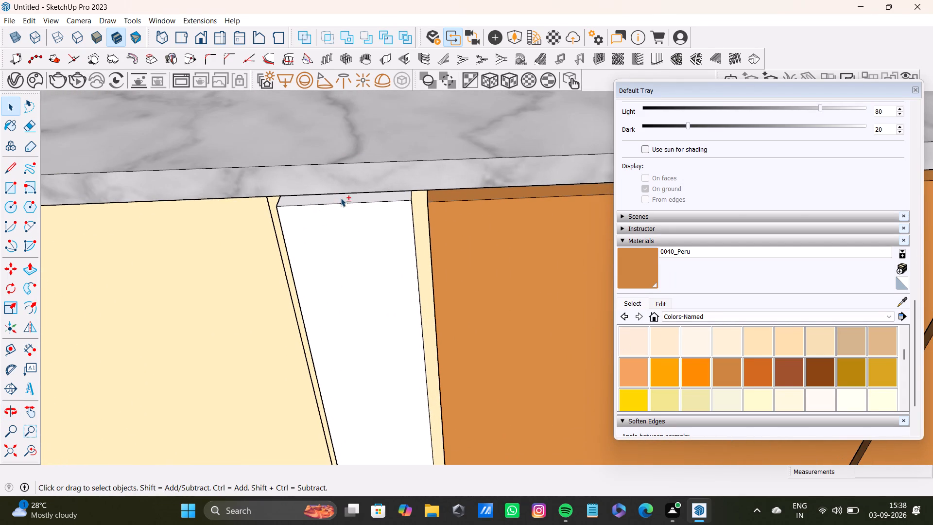
pyautogui.keyDown('shift'); pyautogui.click(350, 199); pyautogui.keyUp('shift')
pyautogui.keyDown('shift'); pyautogui.click(351, 210); pyautogui.keyUp('shift')
pyautogui.moveTo(389, 262); pyautogui.dragTo(315, 282, button='middle')
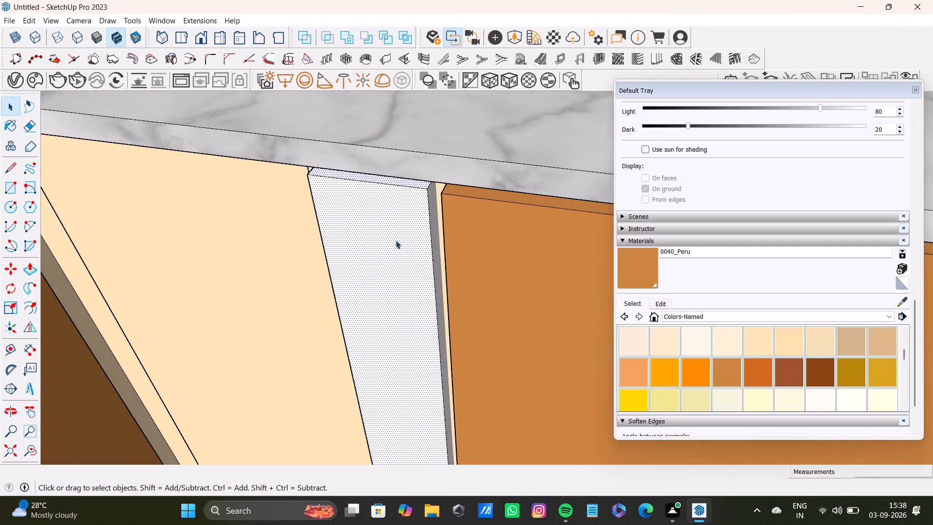
pyautogui.scroll(7, 404, 234)
pyautogui.keyDown('shift'); pyautogui.click(452, 206); pyautogui.keyUp('shift')
pyautogui.keyDown('shift'); pyautogui.scroll(-5, 416, 215); pyautogui.keyUp('shift')
pyautogui.moveTo(211, 267); pyautogui.dragTo(516, 247, button='middle')
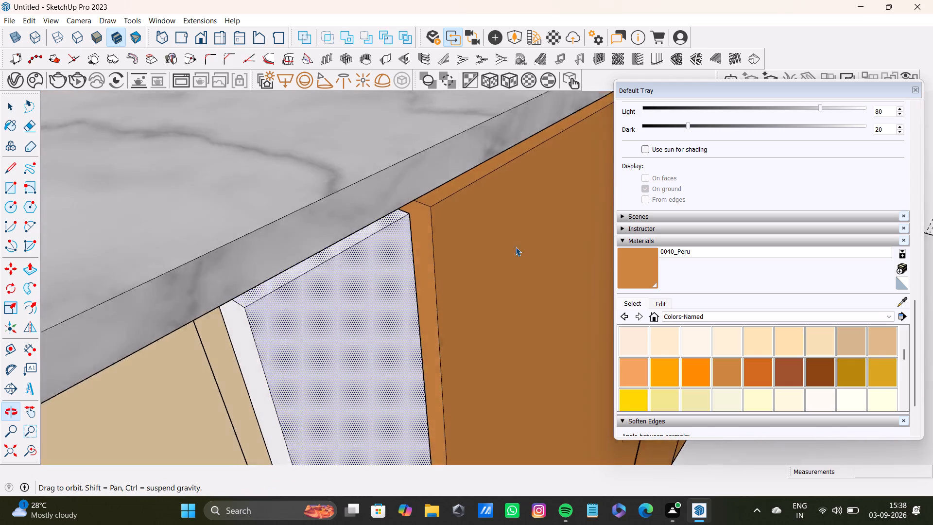
pyautogui.moveTo(516, 247); pyautogui.dragTo(514, 248, button='middle')
pyautogui.scroll(3, 246, 361)
pyautogui.keyDown('shift'); pyautogui.click(265, 348); pyautogui.keyUp('shift')
pyautogui.keyDown('shift'); pyautogui.scroll(-5, 305, 339); pyautogui.keyUp('shift')
pyautogui.keyDown('shift'); pyautogui.scroll(-5, 285, 132); pyautogui.keyUp('shift')
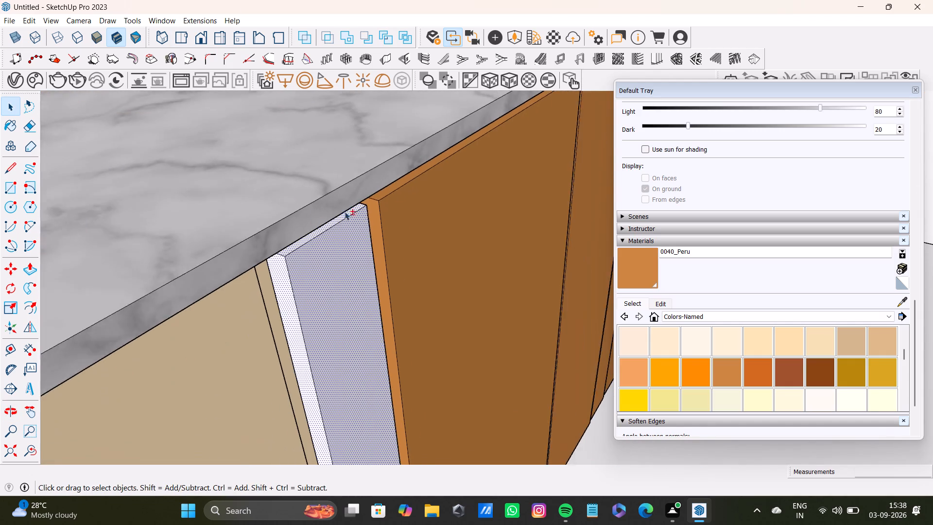
# Add the front and top faces of the narrow Peru panel between the wide doors to the selection.
pyautogui.keyDown('shift'); pyautogui.scroll(1, 352, 213); pyautogui.keyUp('shift')
pyautogui.keyDown('shift'); pyautogui.scroll(-7, 364, 230); pyautogui.keyUp('shift')
pyautogui.keyDown('shift'); pyautogui.moveTo(455, 248); pyautogui.dragTo(217, 317, button='middle'); pyautogui.keyUp('shift')
pyautogui.keyDown('shift'); pyautogui.moveTo(471, 151); pyautogui.dragTo(378, 209, button='middle'); pyautogui.keyUp('shift')
pyautogui.keyDown('shift'); pyautogui.moveTo(393, 206); pyautogui.dragTo(464, 181, button='middle'); pyautogui.keyUp('shift')
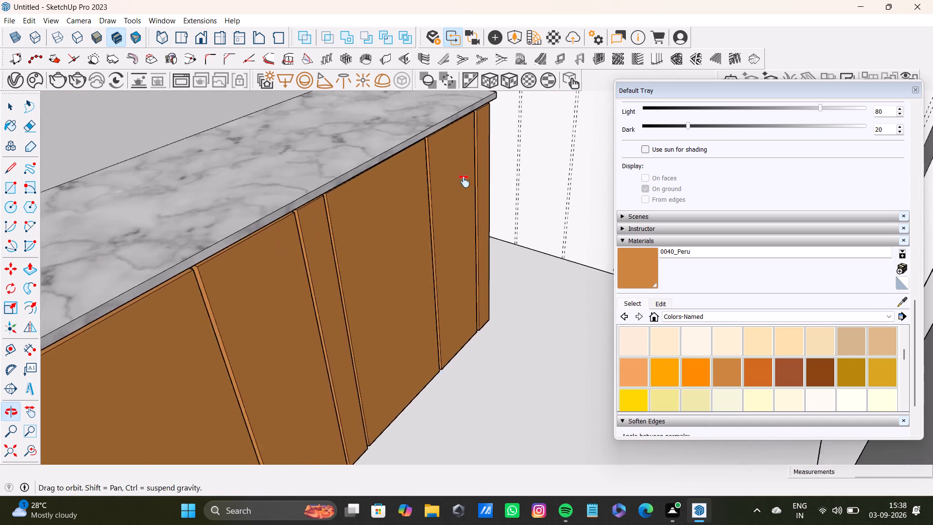
pyautogui.keyDown('shift'); pyautogui.moveTo(464, 181); pyautogui.dragTo(528, 170, button='middle'); pyautogui.keyUp('shift')
pyautogui.keyDown('shift'); pyautogui.scroll(4, 426, 246); pyautogui.keyUp('shift')
pyautogui.moveTo(514, 230); pyautogui.dragTo(356, 252, button='middle')
pyautogui.keyDown('shift'); pyautogui.scroll(3, 332, 175); pyautogui.keyUp('shift')
pyautogui.keyDown('shift'); pyautogui.moveTo(342, 163); pyautogui.dragTo(377, 261, button='middle'); pyautogui.keyUp('shift')
pyautogui.moveTo(384, 277); pyautogui.dragTo(367, 195, button='middle')
pyautogui.keyDown('shift'); pyautogui.click(370, 216); pyautogui.keyUp('shift')
pyautogui.keyDown('shift'); pyautogui.scroll(3, 366, 199); pyautogui.keyUp('shift')
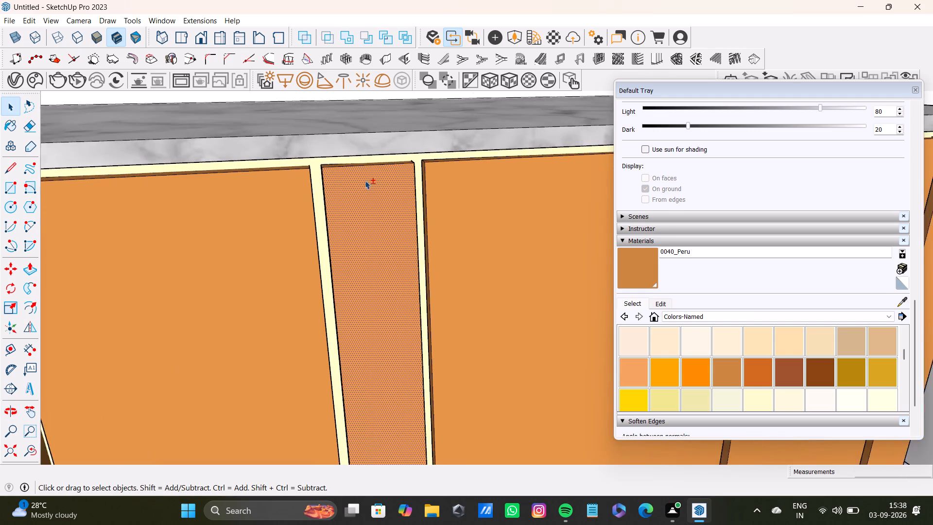
pyautogui.keyDown('shift'); pyautogui.scroll(15, 365, 180); pyautogui.keyUp('shift')
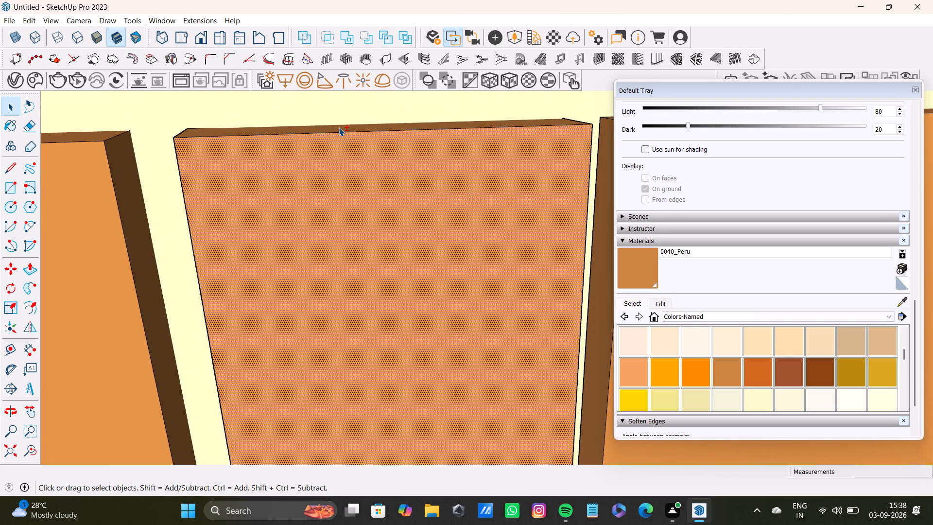
pyautogui.keyDown('shift'); pyautogui.click(339, 127); pyautogui.keyUp('shift')
# Add both side edge faces of that narrow Peru panel to the selection.
pyautogui.keyDown('shift'); pyautogui.moveTo(486, 222); pyautogui.dragTo(302, 240, button='middle'); pyautogui.keyUp('shift')
pyautogui.keyDown('shift'); pyautogui.moveTo(524, 181); pyautogui.dragTo(363, 180, button='middle'); pyautogui.keyUp('shift')
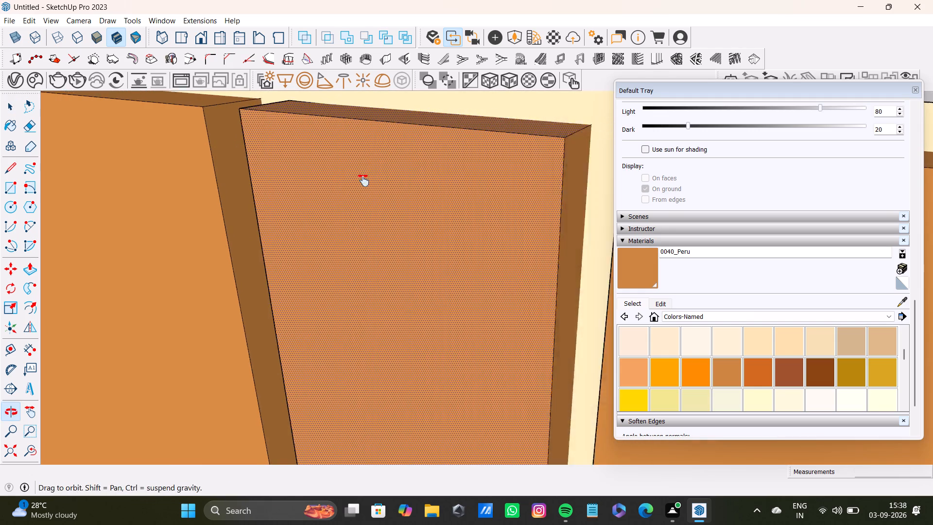
pyautogui.keyDown('shift'); pyautogui.moveTo(363, 180); pyautogui.dragTo(330, 188, button='middle'); pyautogui.keyUp('shift')
pyautogui.keyDown('shift'); pyautogui.click(446, 167); pyautogui.keyUp('shift')
pyautogui.keyDown('shift'); pyautogui.scroll(-9, 383, 240); pyautogui.keyUp('shift')
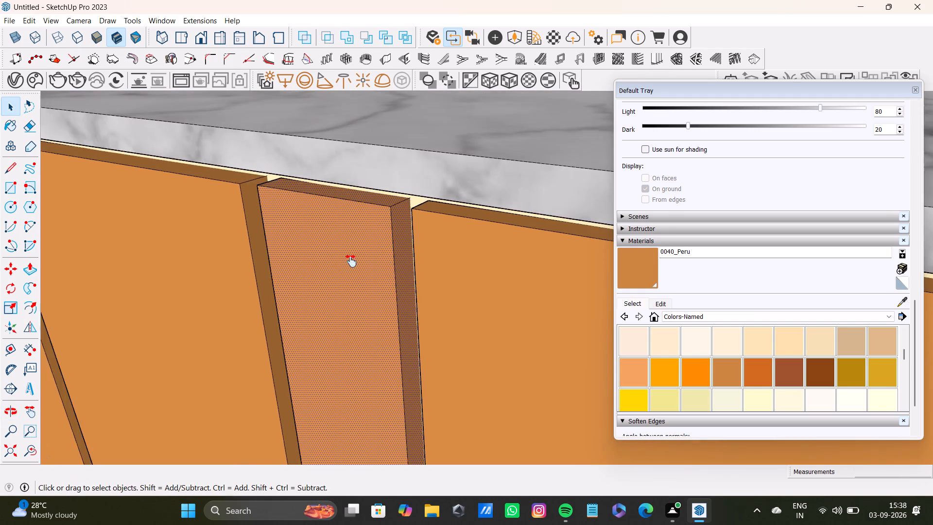
pyautogui.keyDown('shift'); pyautogui.moveTo(351, 261); pyautogui.dragTo(564, 238, button='middle'); pyautogui.keyUp('shift')
pyautogui.scroll(1, 557, 239)
pyautogui.moveTo(289, 296); pyautogui.dragTo(449, 292, button='middle')
pyautogui.keyDown('shift'); pyautogui.click(168, 312); pyautogui.keyUp('shift')
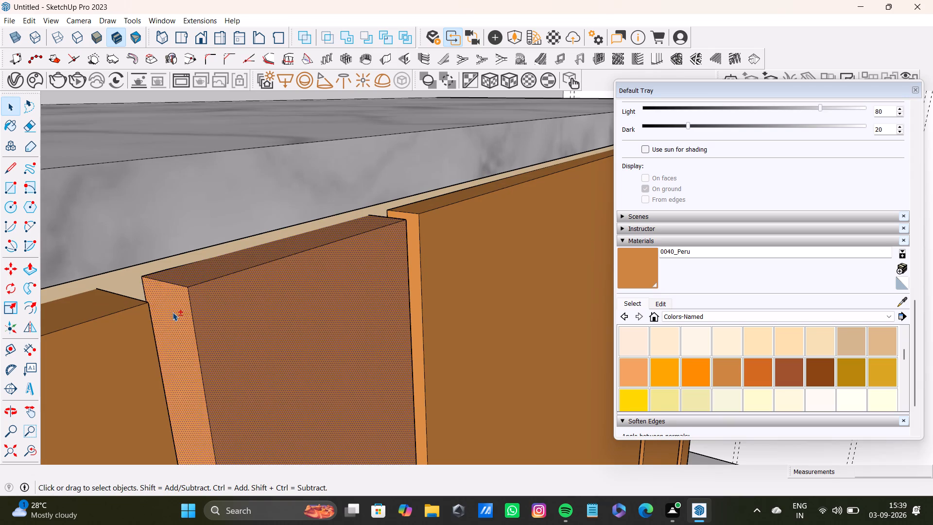
pyautogui.keyDown('shift'); pyautogui.scroll(-11, 173, 312); pyautogui.keyUp('shift')
# Add the top and front faces of the narrow Peru panel at the run's free end to the selection.
pyautogui.keyDown('shift'); pyautogui.moveTo(225, 332); pyautogui.dragTo(163, 195, button='middle'); pyautogui.keyUp('shift')
pyautogui.keyDown('shift'); pyautogui.moveTo(163, 195); pyautogui.dragTo(73, 293, button='middle'); pyautogui.keyUp('shift')
pyautogui.keyDown('shift'); pyautogui.scroll(2, 372, 219); pyautogui.keyUp('shift')
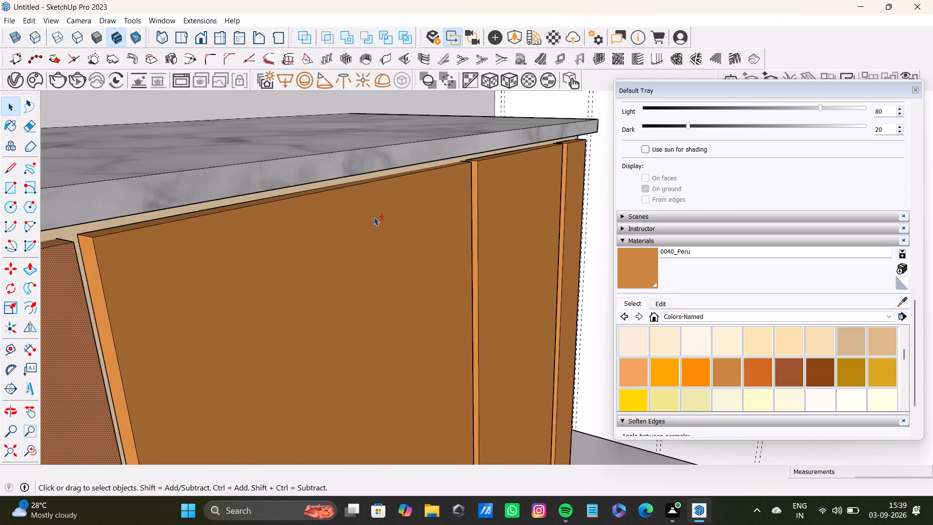
pyautogui.keyDown('shift'); pyautogui.moveTo(378, 210); pyautogui.dragTo(136, 282, button='middle'); pyautogui.keyUp('shift')
pyautogui.keyDown('shift'); pyautogui.scroll(3, 353, 236); pyautogui.keyUp('shift')
pyautogui.keyDown('shift'); pyautogui.scroll(-8, 257, 251); pyautogui.keyUp('shift')
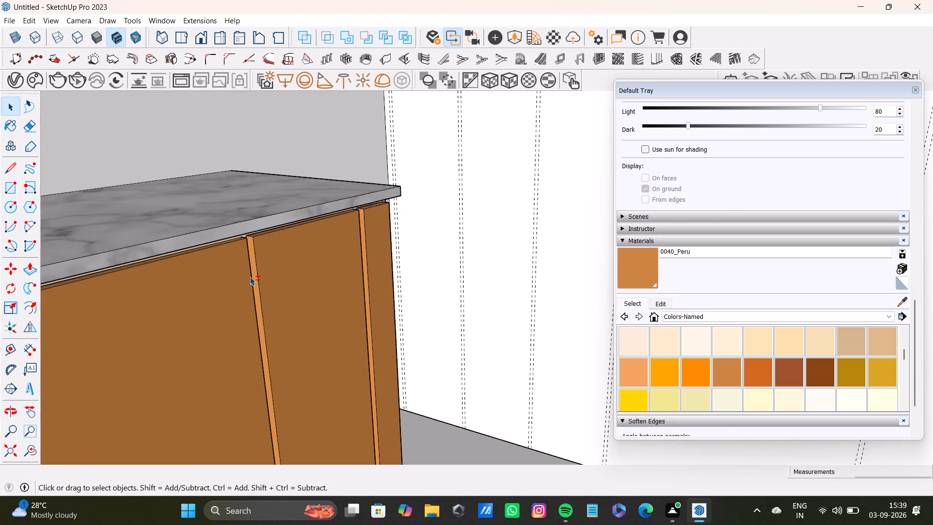
pyautogui.keyDown('shift'); pyautogui.scroll(-6, 250, 277); pyautogui.keyUp('shift')
pyautogui.keyDown('shift'); pyautogui.middleClick(220, 283); pyautogui.keyUp('shift')
pyautogui.keyDown('shift'); pyautogui.click(27, 454); pyautogui.keyUp('shift')
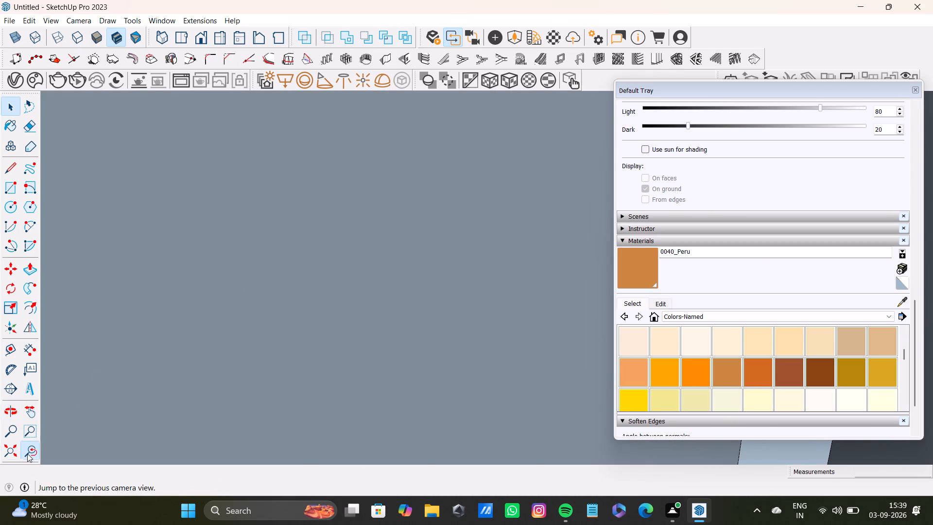
pyautogui.keyDown('shift'); pyautogui.moveTo(333, 305); pyautogui.dragTo(483, 215, button='middle'); pyautogui.keyUp('shift')
pyautogui.scroll(-8, 268, 295)
pyautogui.keyDown('shift'); pyautogui.moveTo(244, 322); pyautogui.dragTo(526, 217, button='middle'); pyautogui.keyUp('shift')
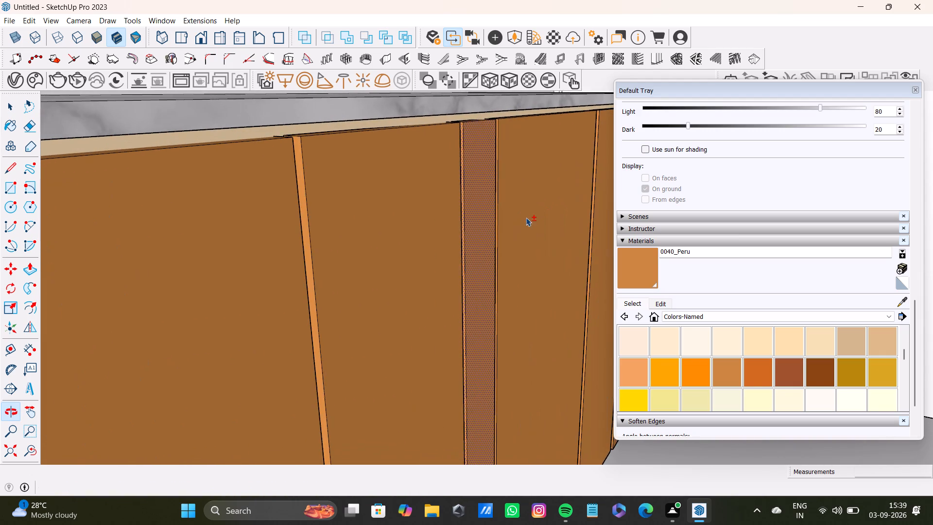
pyautogui.moveTo(481, 242); pyautogui.dragTo(69, 343, button='middle')
pyautogui.keyDown('shift'); pyautogui.scroll(-4, 330, 257); pyautogui.keyUp('shift')
pyautogui.keyDown('shift'); pyautogui.moveTo(473, 246); pyautogui.dragTo(278, 280, button='middle'); pyautogui.keyUp('shift')
pyautogui.keyDown('shift'); pyautogui.scroll(16, 355, 232); pyautogui.keyUp('shift')
pyautogui.keyDown('shift'); pyautogui.click(339, 159); pyautogui.keyUp('shift')
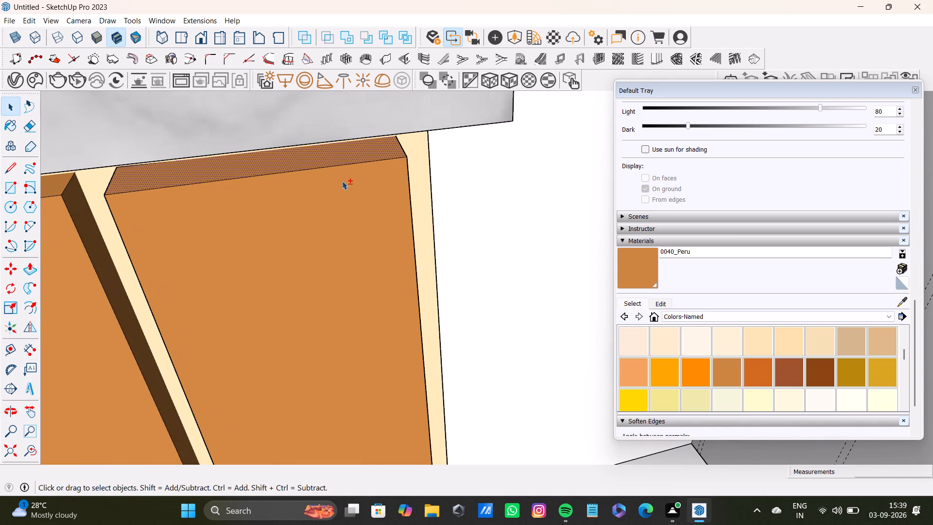
pyautogui.keyDown('shift'); pyautogui.click(344, 191); pyautogui.keyUp('shift')
# Add both side edge faces of the narrow end panel to the selection.
pyautogui.moveTo(410, 228); pyautogui.dragTo(245, 239, button='middle')
pyautogui.keyDown('shift'); pyautogui.scroll(2, 402, 191); pyautogui.keyUp('shift')
pyautogui.keyDown('shift'); pyautogui.click(496, 165); pyautogui.keyUp('shift')
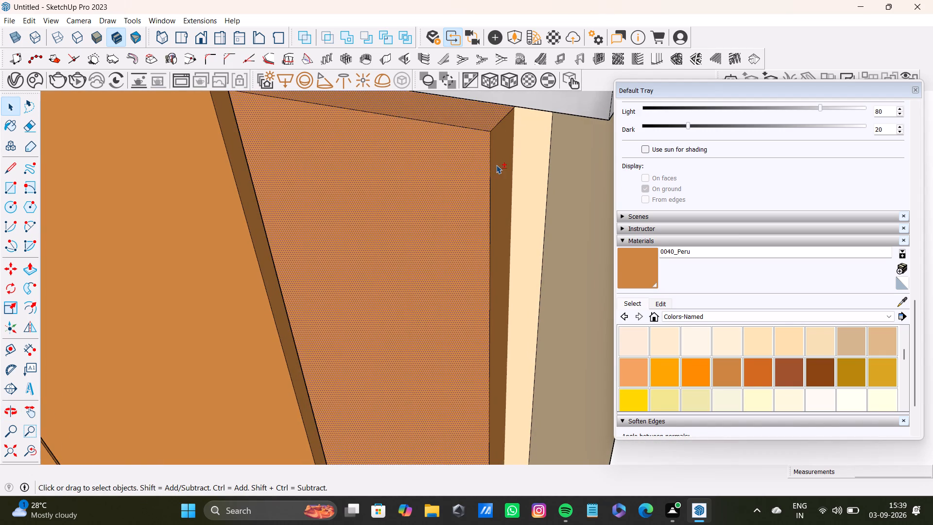
pyautogui.keyDown('shift'); pyautogui.scroll(-4, 434, 206); pyautogui.keyUp('shift')
pyautogui.moveTo(263, 256); pyautogui.dragTo(489, 211, button='middle')
pyautogui.scroll(4, 270, 238)
pyautogui.moveTo(273, 238); pyautogui.dragTo(280, 236, button='middle')
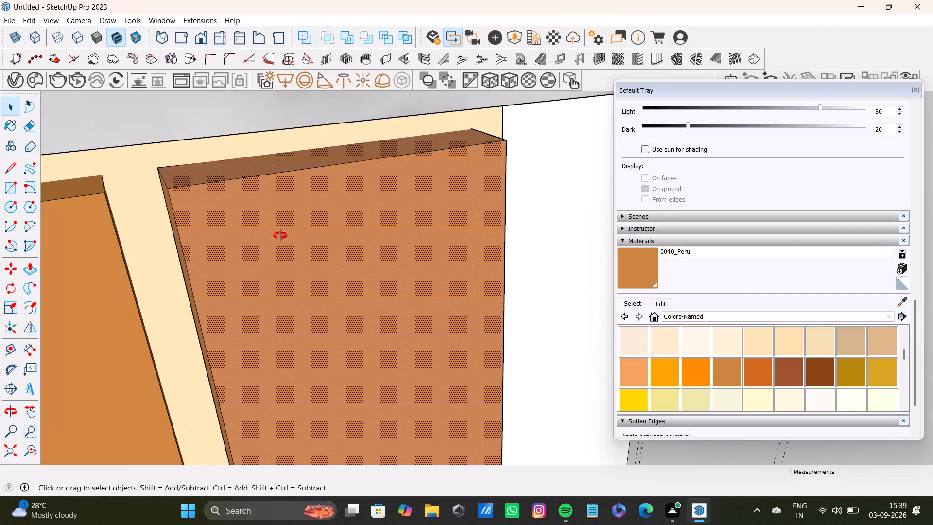
pyautogui.moveTo(280, 236); pyautogui.dragTo(349, 230, button='middle')
pyautogui.keyDown('shift'); pyautogui.click(151, 245); pyautogui.keyUp('shift')
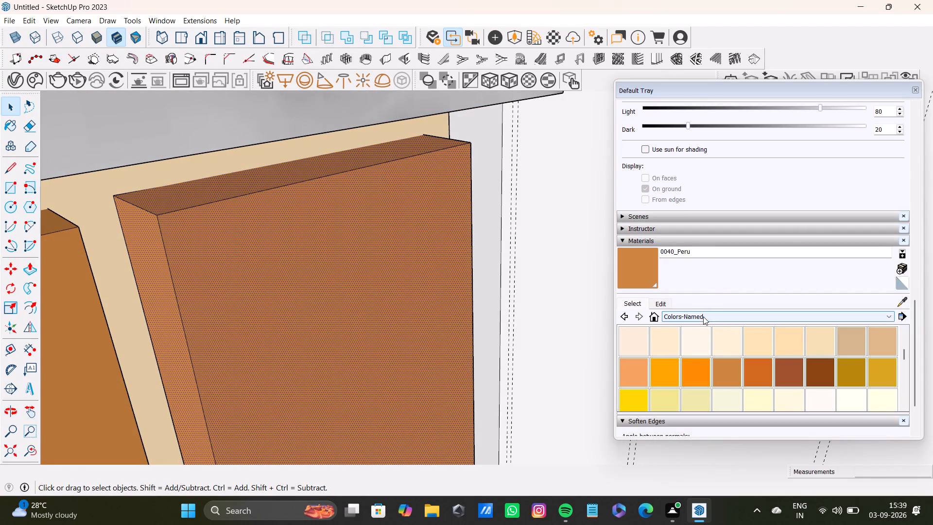
# Paint the selected narrow base cabinet panels with Wood Cherry Original from the Wood collection.
pyautogui.keyDown('shift'); pyautogui.click(703, 316); pyautogui.keyUp('shift')
pyautogui.keyDown('shift'); pyautogui.scroll(-3, 699, 385); pyautogui.keyUp('shift')
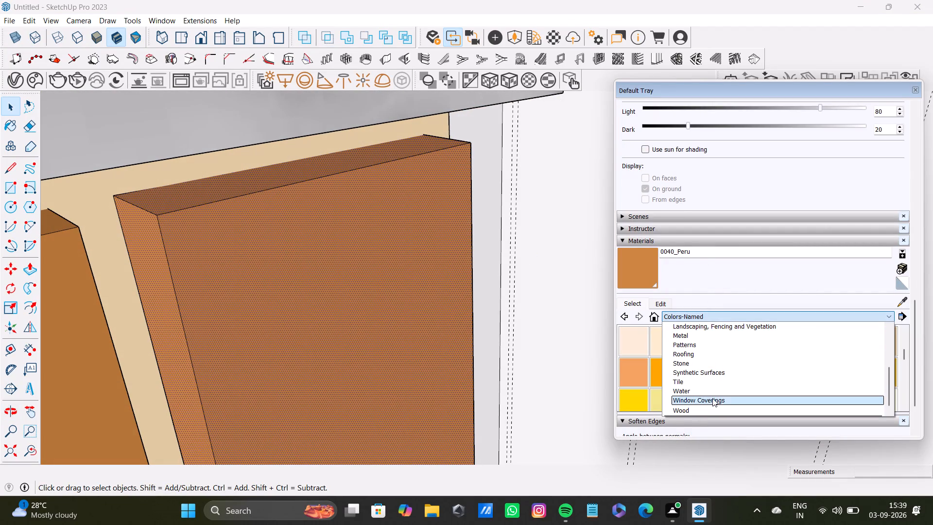
pyautogui.keyDown('shift'); pyautogui.click(703, 409); pyautogui.keyUp('shift')
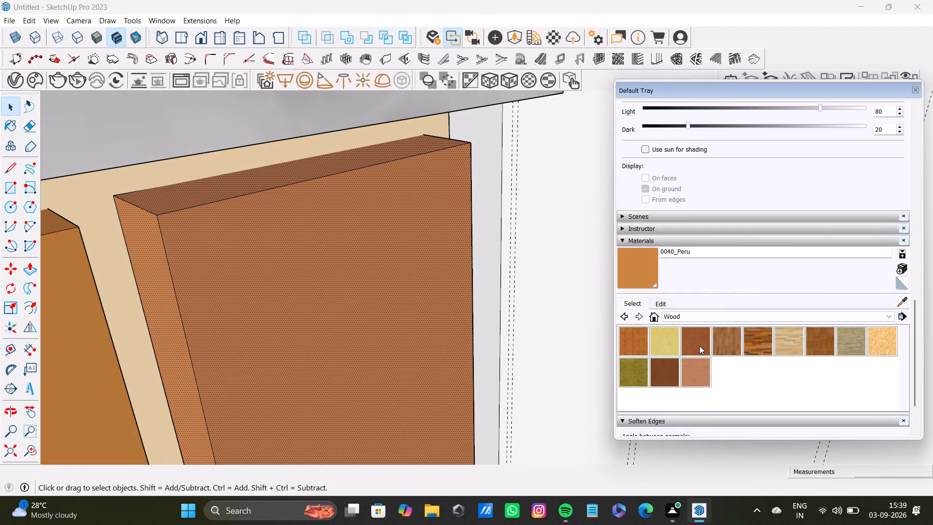
pyautogui.keyDown('shift'); pyautogui.click(699, 346); pyautogui.keyUp('shift')
pyautogui.keyDown('shift'); pyautogui.click(416, 293); pyautogui.keyUp('shift')
pyautogui.keyDown('shift'); pyautogui.scroll(-9, 318, 286); pyautogui.keyUp('shift')
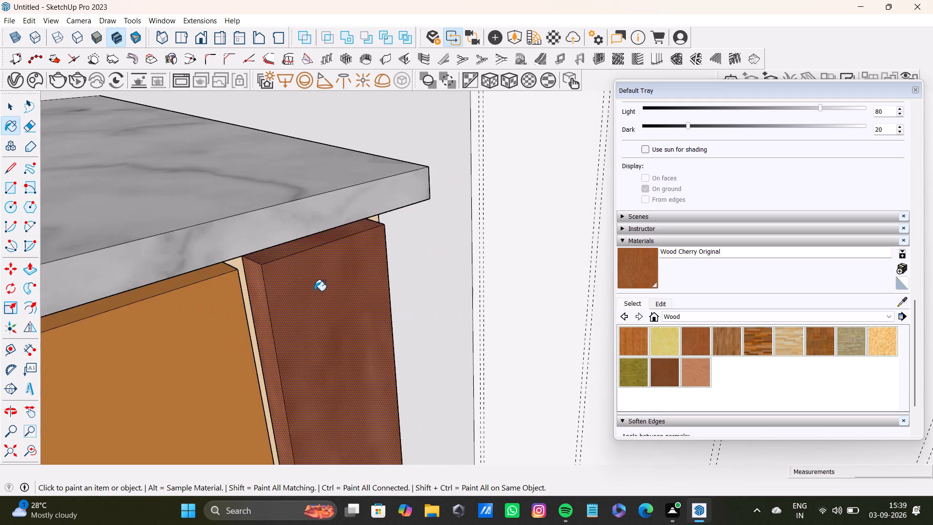
pyautogui.keyDown('shift'); pyautogui.scroll(-6, 314, 291); pyautogui.keyUp('shift')
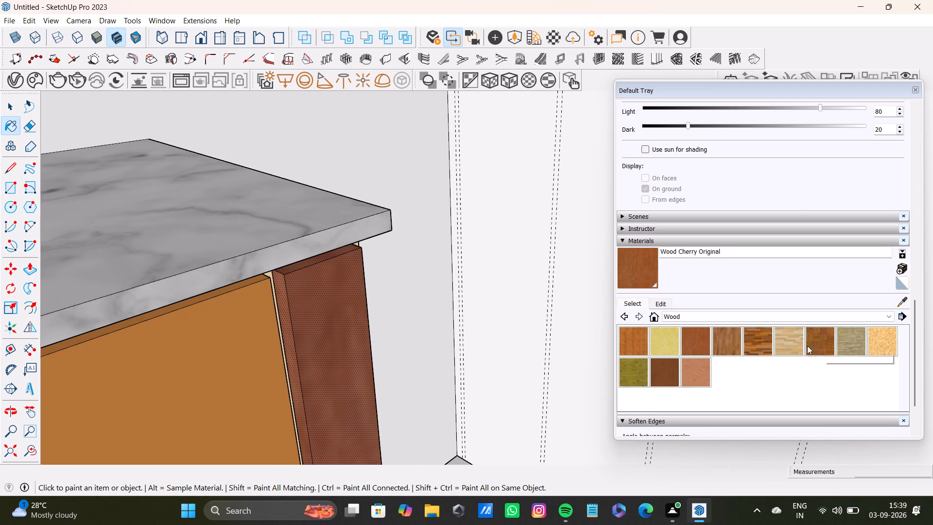
pyautogui.scroll(-5, 366, 355)
pyautogui.moveTo(361, 358); pyautogui.dragTo(74, 382, button='middle')
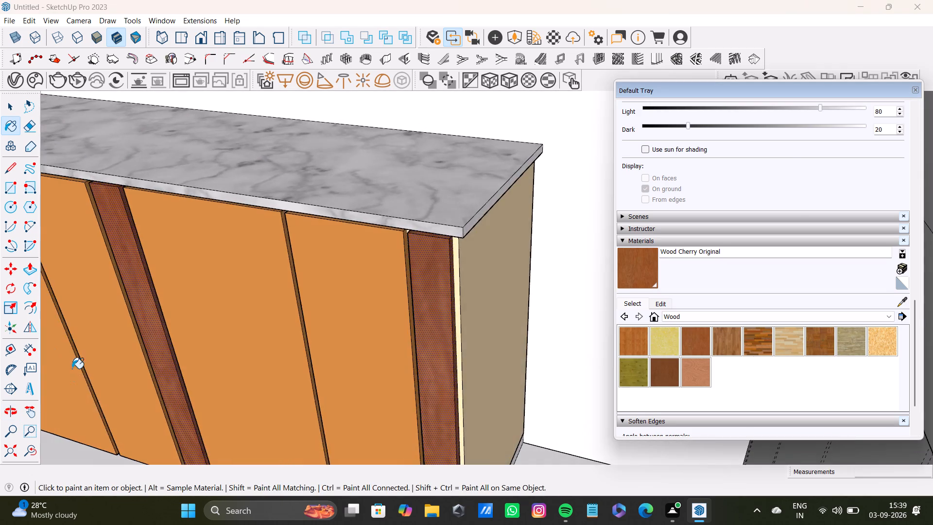
pyautogui.scroll(-4, 110, 341)
# Select the first arched wall unit's curved top and front frame, plus the adjoining flat-topped unit's top, side and front frame.
pyautogui.click(28, 451)
pyautogui.moveTo(272, 329); pyautogui.dragTo(399, 354, button='middle')
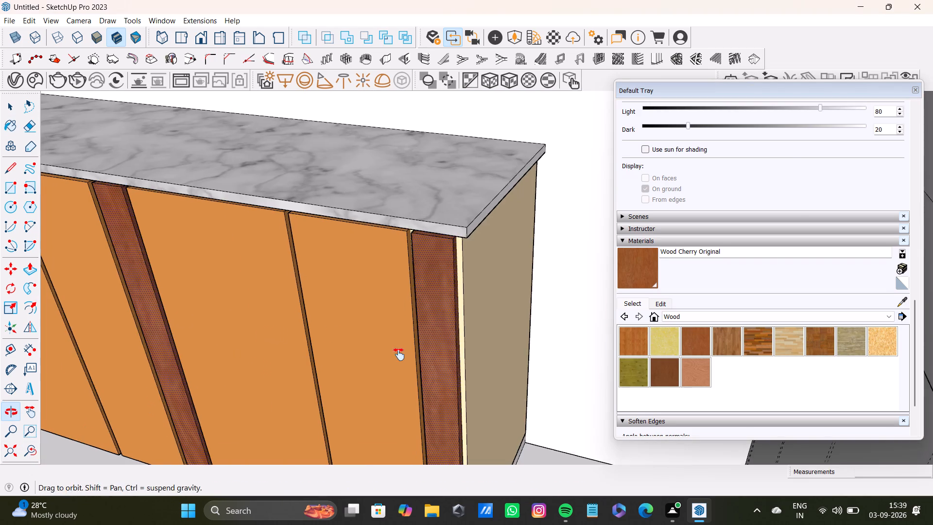
pyautogui.moveTo(399, 354); pyautogui.dragTo(480, 406, button='middle')
pyautogui.moveTo(451, 401); pyautogui.dragTo(347, 416, button='middle')
pyautogui.keyDown('shift'); pyautogui.scroll(-4, 268, 297); pyautogui.keyUp('shift')
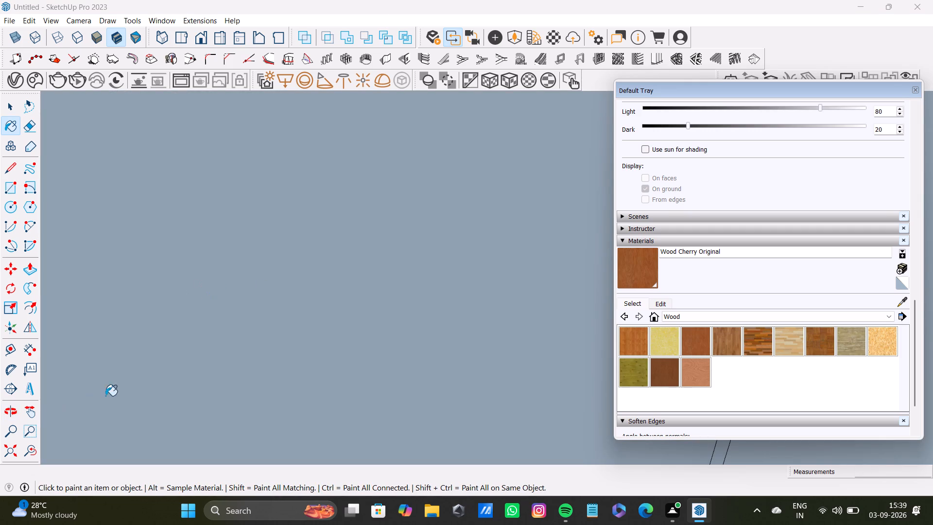
pyautogui.click(15, 454)
pyautogui.keyDown('shift'); pyautogui.moveTo(389, 279); pyautogui.dragTo(316, 425, button='middle'); pyautogui.keyUp('shift')
pyautogui.scroll(13, 433, 351)
pyautogui.moveTo(486, 305); pyautogui.dragTo(353, 440, button='middle')
pyautogui.scroll(9, 380, 403)
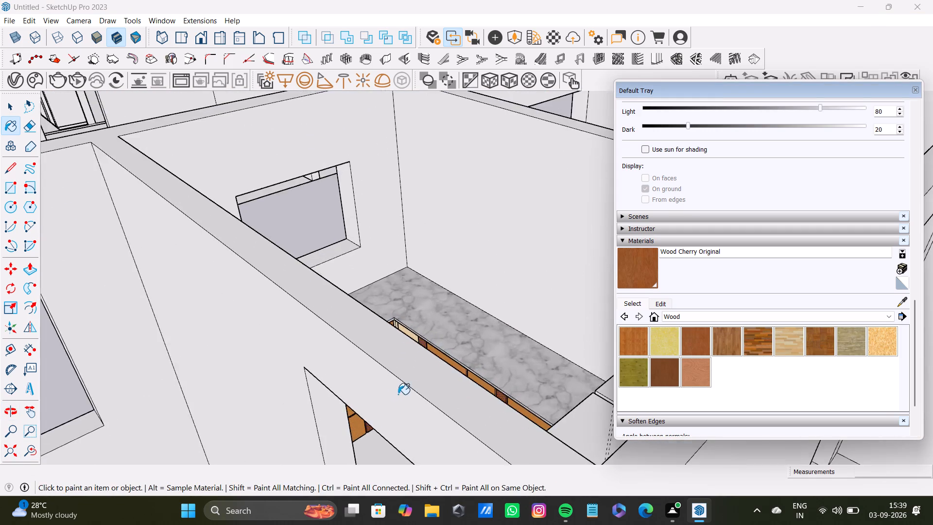
pyautogui.moveTo(433, 389); pyautogui.dragTo(332, 449, button='middle')
pyautogui.scroll(4, 425, 386)
pyautogui.scroll(-9, 393, 371)
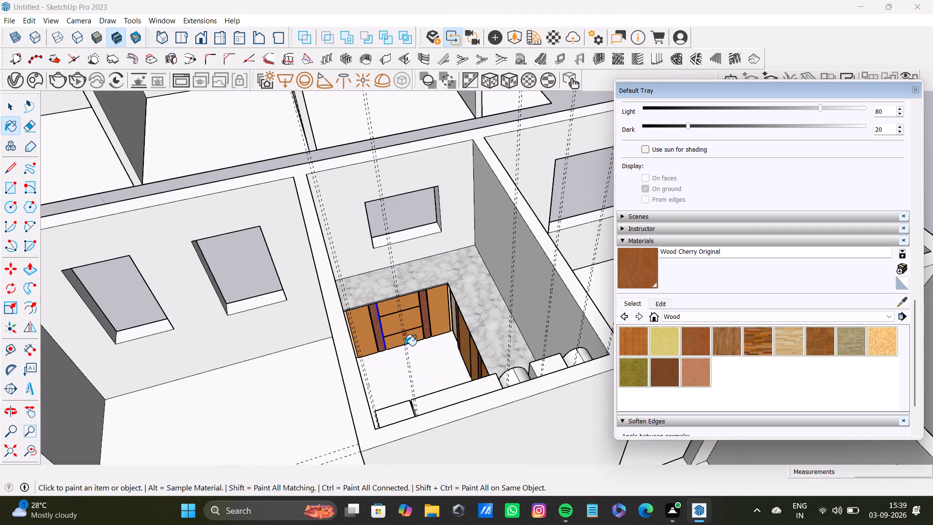
pyautogui.press('space')
pyautogui.click(194, 130)
pyautogui.moveTo(292, 182); pyautogui.dragTo(390, 252, button='middle')
pyautogui.moveTo(428, 250); pyautogui.dragTo(438, 253, button='middle')
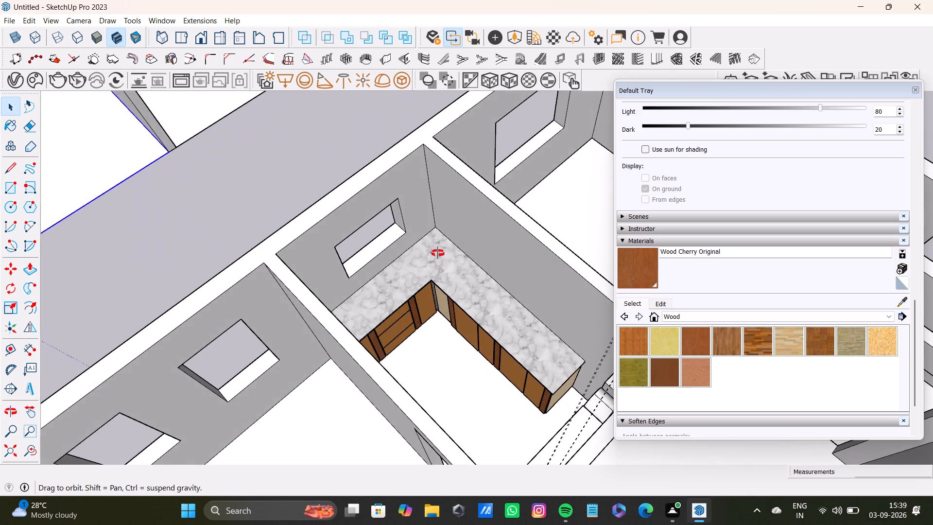
pyautogui.moveTo(438, 253); pyautogui.dragTo(594, 274, button='middle')
pyautogui.press('space')
pyautogui.click(229, 215)
pyautogui.moveTo(282, 293); pyautogui.dragTo(596, 363, button='middle')
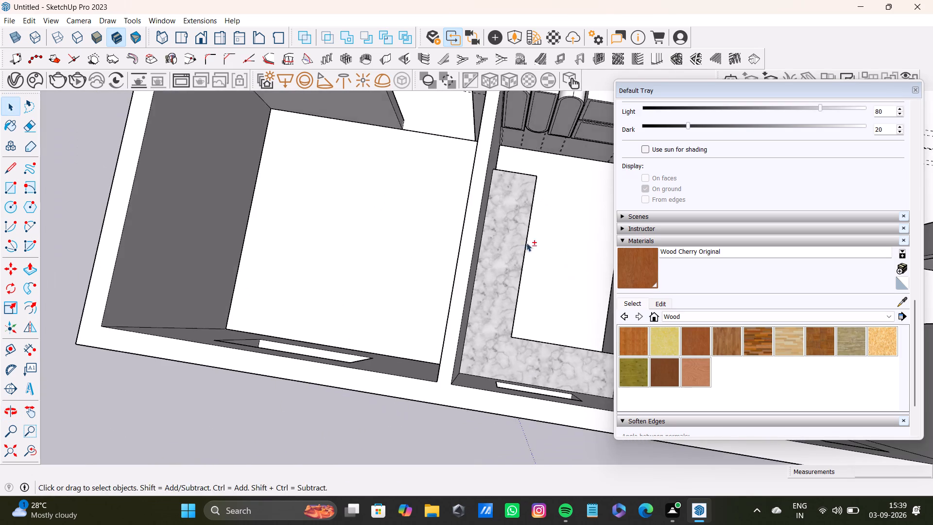
pyautogui.keyDown('shift'); pyautogui.moveTo(526, 242); pyautogui.dragTo(354, 428, button='middle'); pyautogui.keyUp('shift')
pyautogui.keyDown('shift'); pyautogui.scroll(8, 354, 428); pyautogui.keyUp('shift')
pyautogui.moveTo(373, 312); pyautogui.dragTo(395, 204, button='middle')
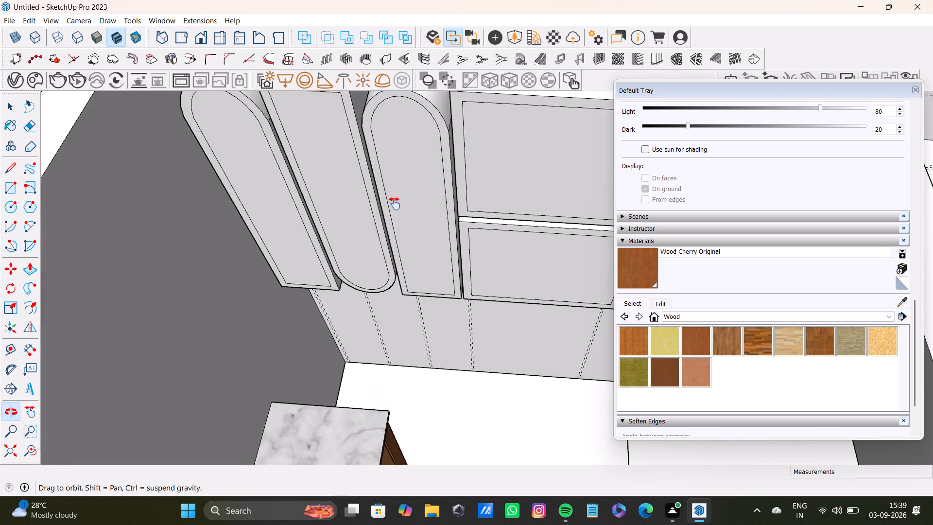
pyautogui.moveTo(395, 204); pyautogui.dragTo(357, 413, button='middle')
pyautogui.moveTo(356, 408); pyautogui.dragTo(356, 314, button='middle')
pyautogui.scroll(7, 202, 272)
pyautogui.keyDown('shift'); pyautogui.click(181, 251); pyautogui.keyUp('shift')
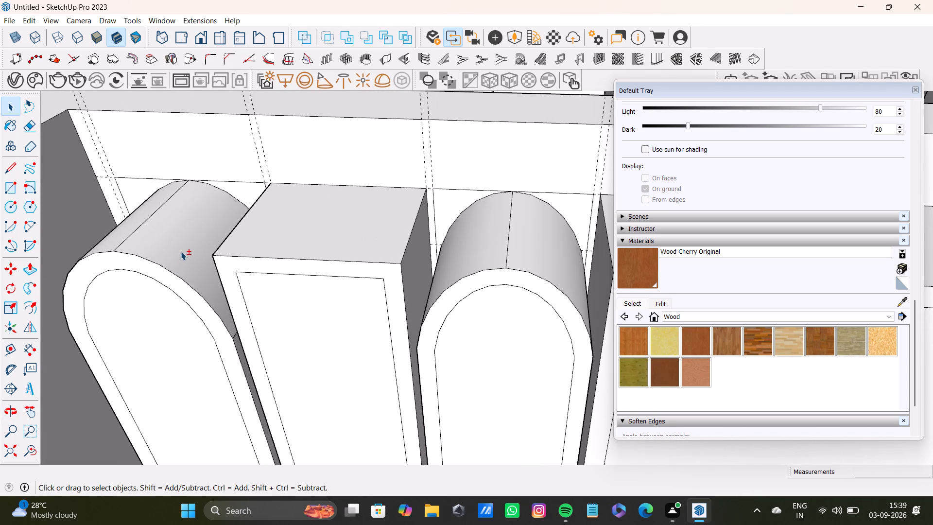
pyautogui.keyDown('shift'); pyautogui.click(120, 227); pyautogui.keyUp('shift')
pyautogui.keyDown('shift'); pyautogui.click(271, 242); pyautogui.keyUp('shift')
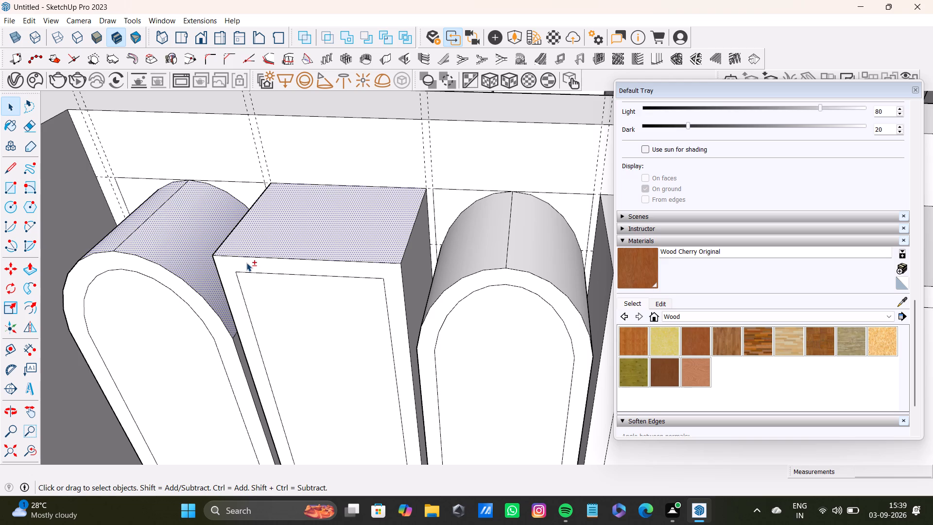
pyautogui.keyDown('shift'); pyautogui.click(412, 262); pyautogui.keyUp('shift')
pyautogui.keyDown('shift'); pyautogui.click(388, 280); pyautogui.keyUp('shift')
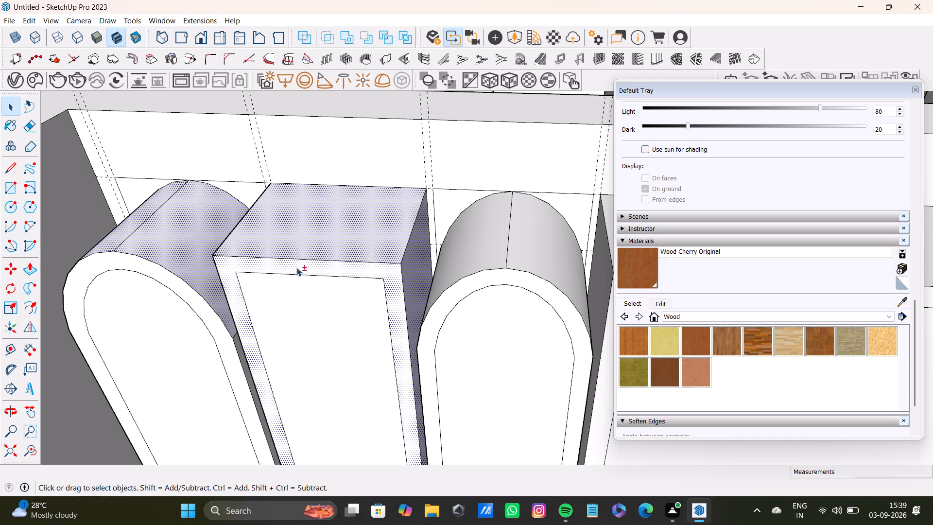
pyautogui.keyDown('shift'); pyautogui.scroll(-5, 255, 279); pyautogui.keyUp('shift')
pyautogui.keyDown('shift'); pyautogui.moveTo(258, 303); pyautogui.dragTo(359, 232, button='middle'); pyautogui.keyUp('shift')
pyautogui.keyDown('shift'); pyautogui.scroll(6, 273, 222); pyautogui.keyUp('shift')
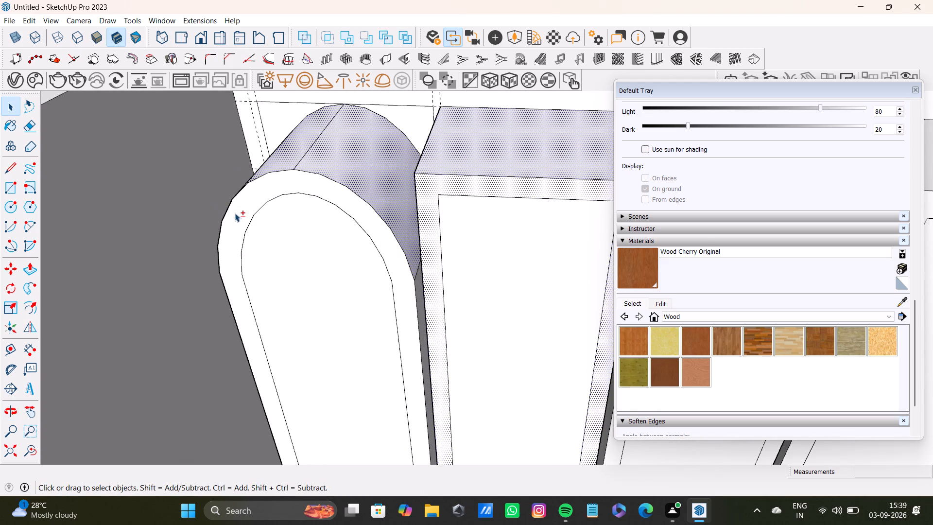
pyautogui.keyDown('shift'); pyautogui.click(237, 215); pyautogui.keyUp('shift')
# Add the second arched-top wall unit's front frame and both halves of its curved top to the selection.
pyautogui.keyDown('shift'); pyautogui.scroll(-7, 245, 214); pyautogui.keyUp('shift')
pyautogui.keyDown('shift'); pyautogui.scroll(-3, 318, 270); pyautogui.keyUp('shift')
pyautogui.keyDown('shift'); pyautogui.moveTo(324, 280); pyautogui.dragTo(230, 187, button='middle'); pyautogui.keyUp('shift')
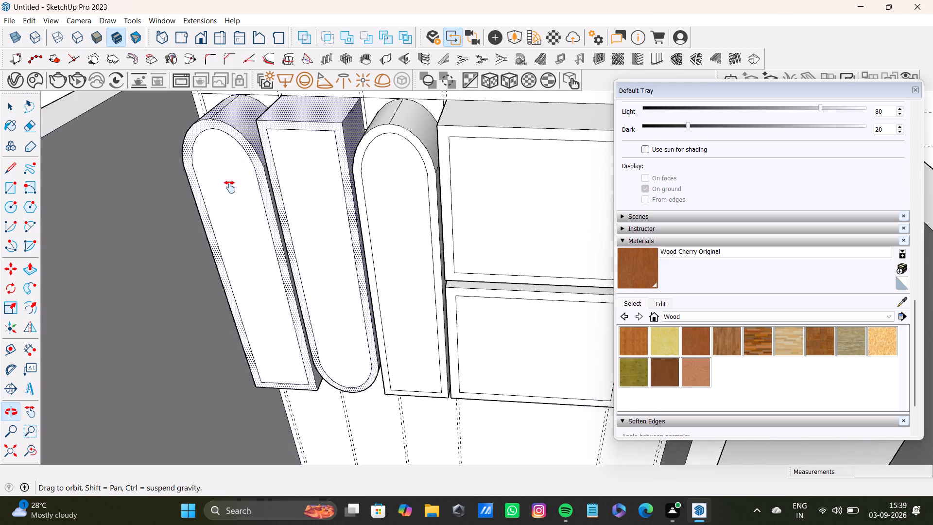
pyautogui.keyDown('shift'); pyautogui.moveTo(230, 187); pyautogui.dragTo(227, 187, button='middle'); pyautogui.keyUp('shift')
pyautogui.keyDown('shift'); pyautogui.scroll(6, 329, 139); pyautogui.keyUp('shift')
pyautogui.keyDown('shift'); pyautogui.click(352, 126); pyautogui.keyUp('shift')
pyautogui.keyDown('shift'); pyautogui.click(434, 104); pyautogui.keyUp('shift')
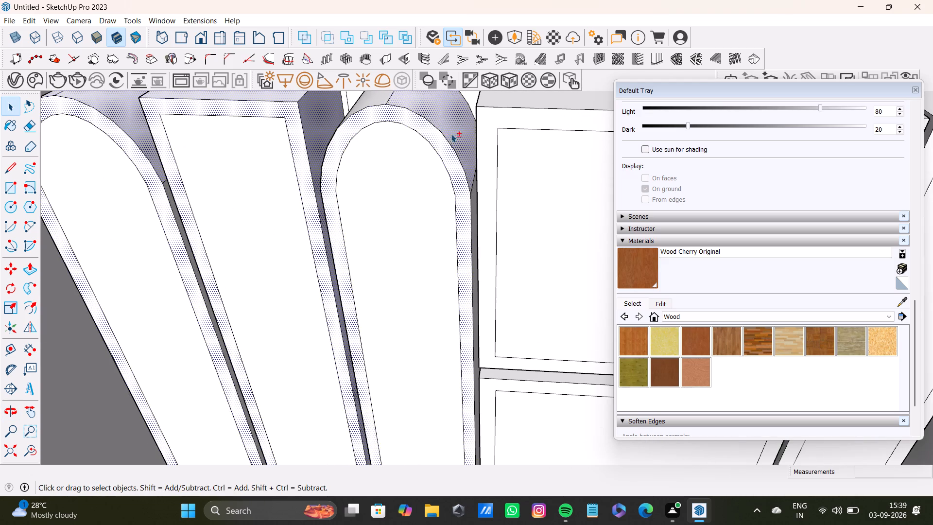
pyautogui.keyDown('shift'); pyautogui.scroll(-1, 451, 135); pyautogui.keyUp('shift')
pyautogui.keyDown('shift'); pyautogui.moveTo(448, 137); pyautogui.dragTo(327, 208, button='middle'); pyautogui.keyUp('shift')
pyautogui.keyDown('shift'); pyautogui.scroll(-4, 390, 174); pyautogui.keyUp('shift')
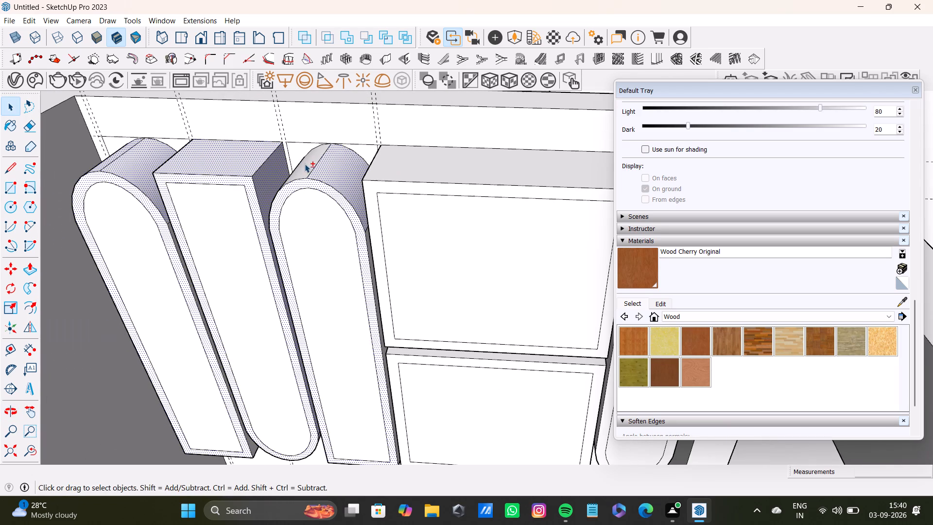
pyautogui.keyDown('shift'); pyautogui.click(305, 164); pyautogui.keyUp('shift')
# Add the top face and front frame of the narrow unit beyond the wide wall cabinets to the selection.
pyautogui.keyDown('shift'); pyautogui.moveTo(364, 192); pyautogui.dragTo(202, 200, button='middle'); pyautogui.keyUp('shift')
pyautogui.keyDown('shift'); pyautogui.scroll(3, 469, 175); pyautogui.keyUp('shift')
pyautogui.keyDown('shift'); pyautogui.click(500, 179); pyautogui.keyUp('shift')
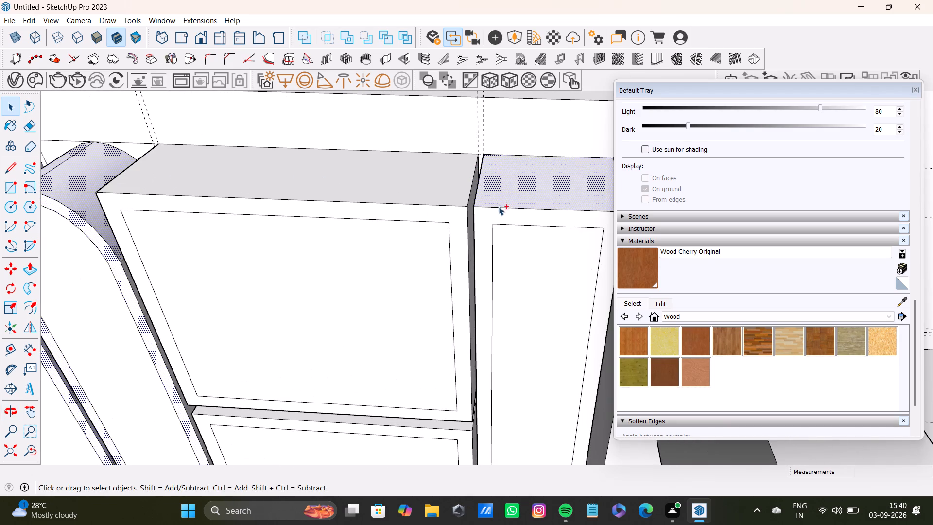
pyautogui.keyDown('shift'); pyautogui.click(488, 215); pyautogui.keyUp('shift')
pyautogui.keyDown('shift'); pyautogui.scroll(-4, 488, 215); pyautogui.keyUp('shift')
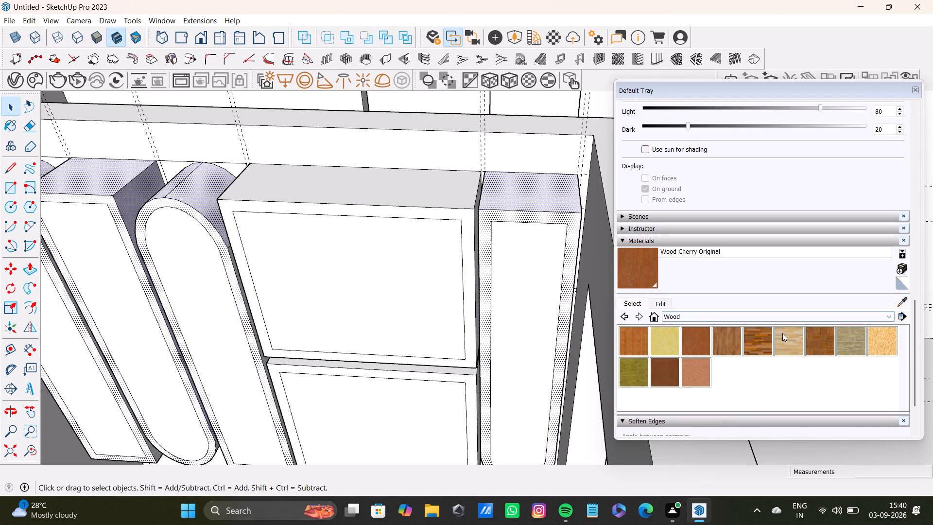
# Sample Moccasin from the base cabinet body and paint the selected wall unit faces with it.
pyautogui.scroll(-4, 782, 333)
pyautogui.click(905, 240)
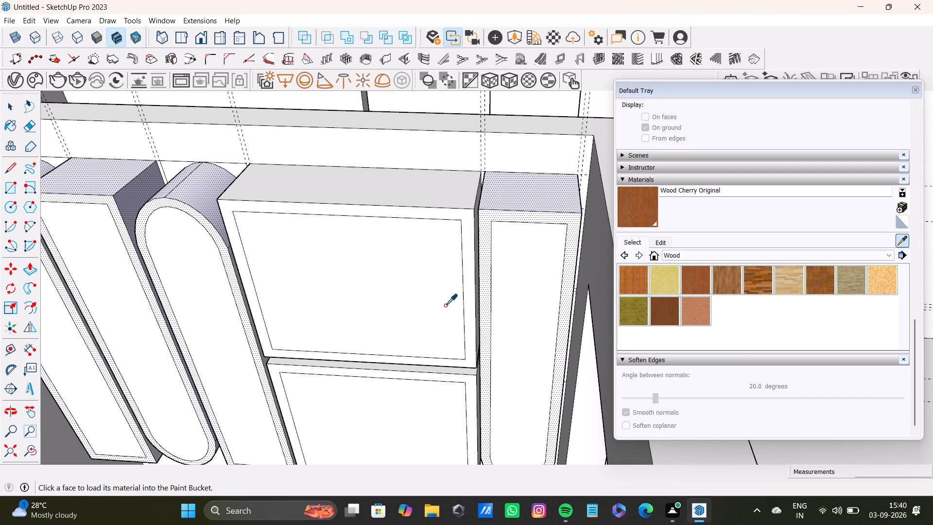
pyautogui.moveTo(540, 300); pyautogui.dragTo(104, 353, button='middle')
pyautogui.moveTo(195, 261); pyautogui.dragTo(390, 446, button='middle')
pyautogui.scroll(4, 397, 407)
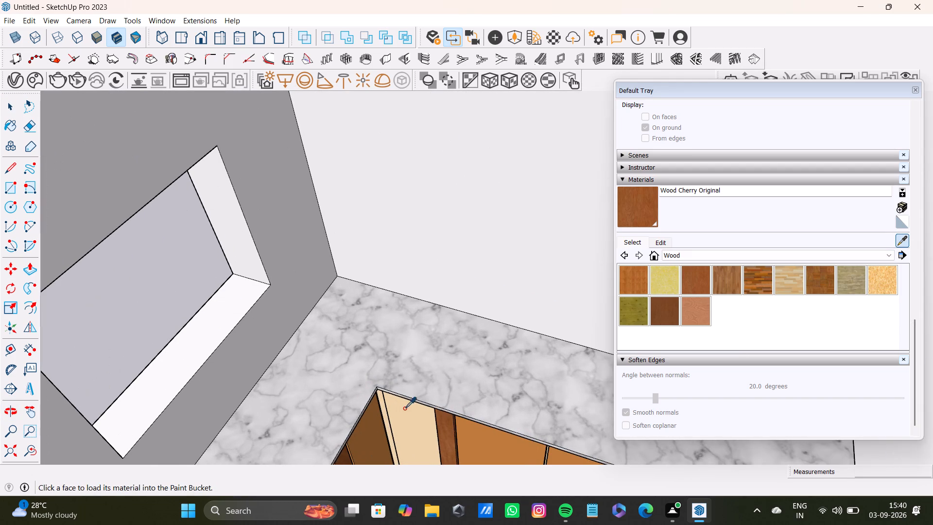
pyautogui.click(404, 408)
pyautogui.click(638, 205)
pyautogui.scroll(-3, 301, 317)
pyautogui.moveTo(318, 368); pyautogui.dragTo(749, 424, button='middle')
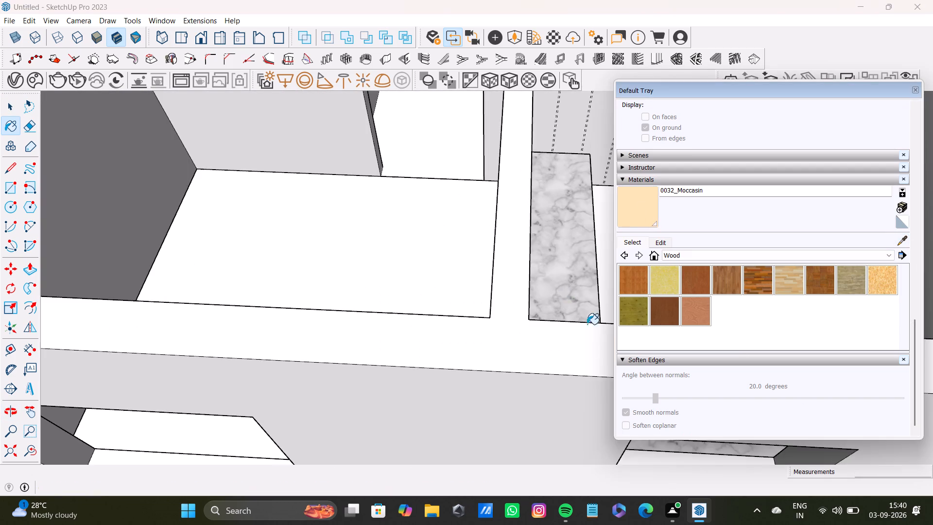
pyautogui.keyDown('shift'); pyautogui.moveTo(562, 245); pyautogui.dragTo(201, 524, button='middle'); pyautogui.keyUp('shift')
pyautogui.scroll(4, 206, 333)
pyautogui.keyDown('shift'); pyautogui.moveTo(228, 317); pyautogui.dragTo(380, 441, button='middle'); pyautogui.keyUp('shift')
pyautogui.scroll(4, 377, 369)
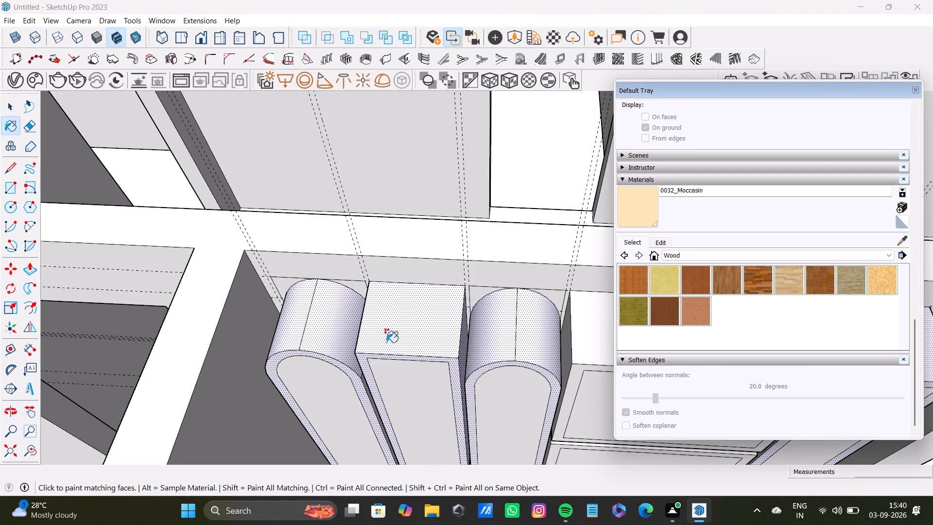
pyautogui.click(400, 334)
pyautogui.scroll(-4, 404, 345)
pyautogui.moveTo(466, 355); pyautogui.dragTo(337, 312, button='middle')
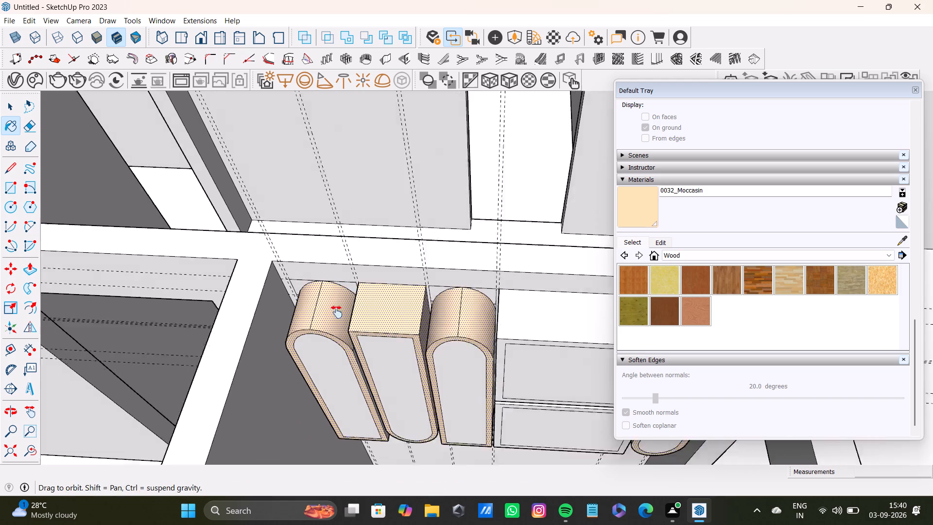
pyautogui.moveTo(337, 312); pyautogui.dragTo(303, 312, button='middle')
# Sample the Peru material from a base cabinet door front.
pyautogui.press('space')
pyautogui.click(900, 242)
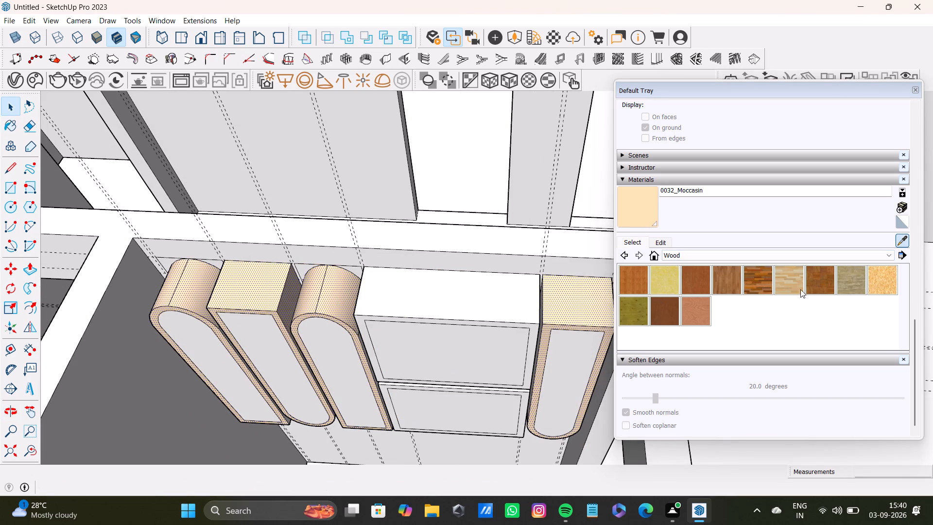
pyautogui.moveTo(438, 402); pyautogui.dragTo(90, 416, button='middle')
pyautogui.keyDown('shift'); pyautogui.moveTo(210, 298); pyautogui.dragTo(326, 355, button='middle'); pyautogui.keyUp('shift')
pyautogui.scroll(8, 261, 355)
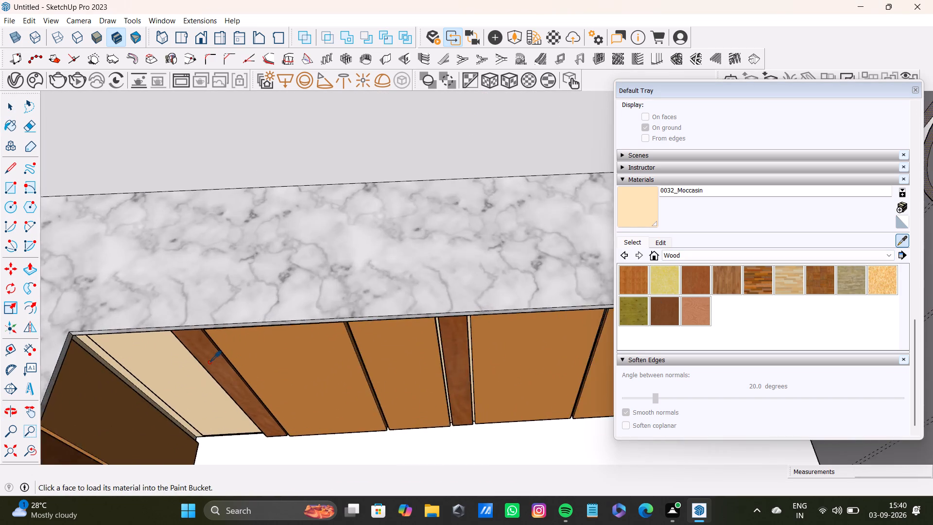
pyautogui.scroll(3, 209, 362)
pyautogui.click(290, 353)
pyautogui.scroll(-4, 283, 354)
pyautogui.moveTo(283, 372); pyautogui.dragTo(719, 415, button='middle')
pyautogui.keyDown('shift'); pyautogui.moveTo(492, 220); pyautogui.dragTo(202, 435, button='middle'); pyautogui.keyUp('shift')
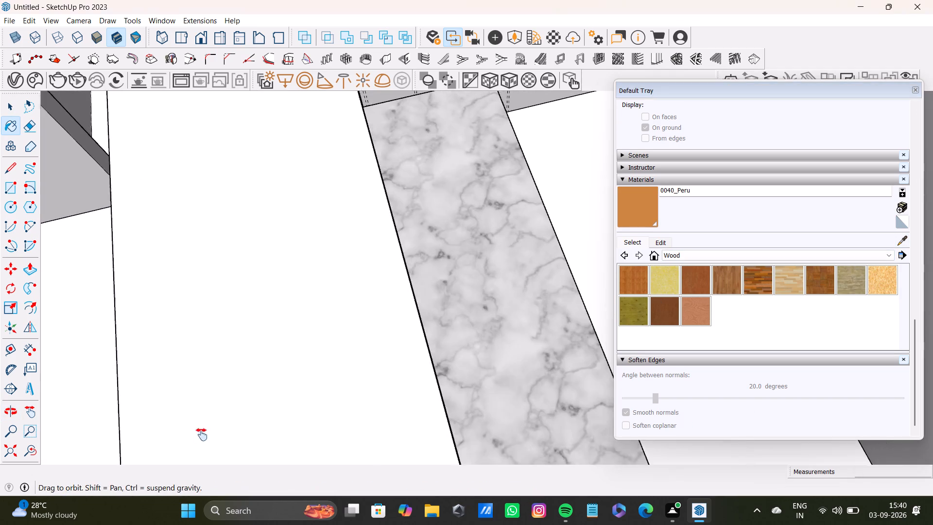
pyautogui.keyDown('shift'); pyautogui.moveTo(202, 435); pyautogui.dragTo(148, 524, button='middle'); pyautogui.keyUp('shift')
pyautogui.keyDown('shift'); pyautogui.moveTo(329, 208); pyautogui.dragTo(221, 524, button='middle'); pyautogui.keyUp('shift')
pyautogui.scroll(-9, 319, 244)
pyautogui.keyDown('shift'); pyautogui.moveTo(377, 182); pyautogui.dragTo(377, 197, button='middle'); pyautogui.keyUp('shift')
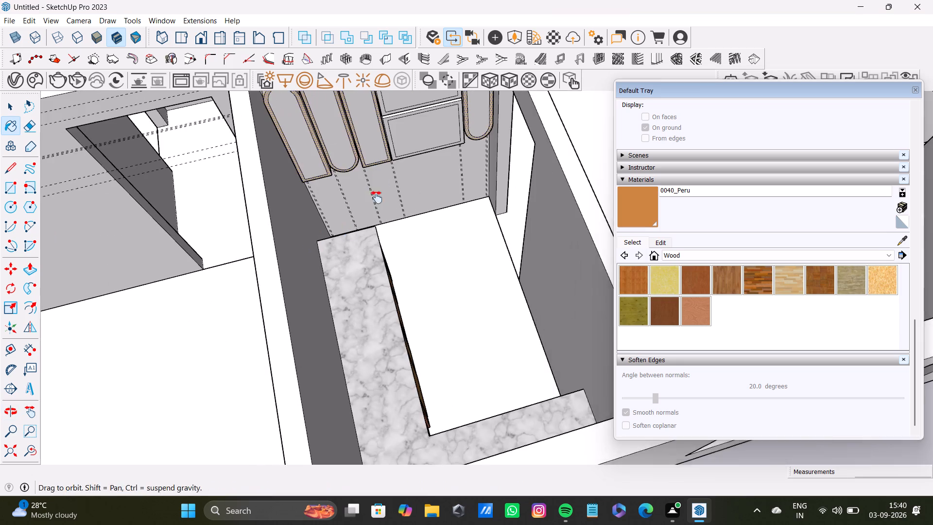
pyautogui.keyDown('shift'); pyautogui.moveTo(377, 197); pyautogui.dragTo(360, 437, button='middle'); pyautogui.keyUp('shift')
pyautogui.moveTo(365, 429); pyautogui.dragTo(316, 283, button='middle')
pyautogui.scroll(3, 265, 321)
# Select the inset front panels of the four narrow wall units, leaving out the two wide cabinet fronts.
pyautogui.press('space')
pyautogui.click(185, 342)
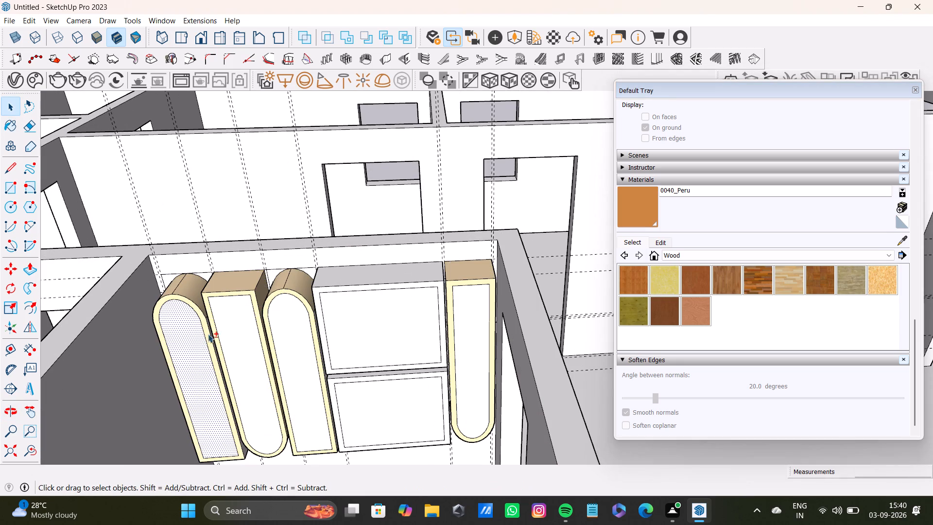
pyautogui.keyDown('shift'); pyautogui.click(229, 321); pyautogui.keyUp('shift')
pyautogui.keyDown('shift'); pyautogui.click(282, 316); pyautogui.keyUp('shift')
pyautogui.keyDown('shift'); pyautogui.click(363, 315); pyautogui.keyUp('shift')
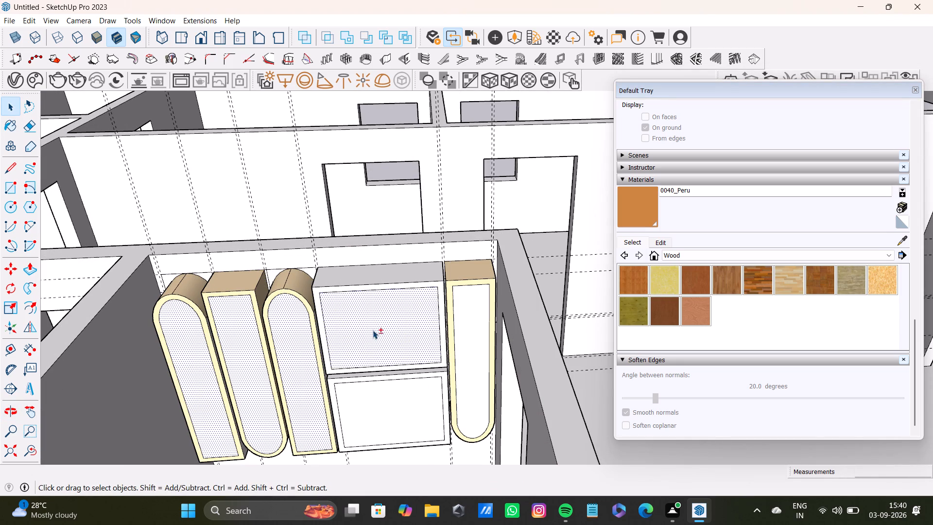
pyautogui.keyDown('shift'); pyautogui.click(367, 408); pyautogui.keyUp('shift')
pyautogui.keyDown('shift'); pyautogui.click(399, 328); pyautogui.keyUp('shift')
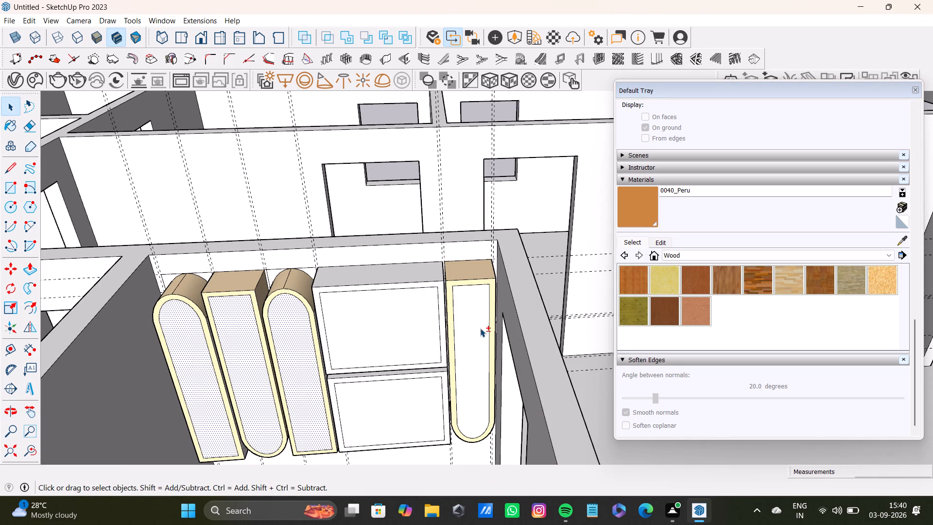
pyautogui.keyDown('shift'); pyautogui.click(480, 328); pyautogui.keyUp('shift')
# Paint the selected inset front panels of the narrow wall units with Peru.
pyautogui.keyDown('shift'); pyautogui.click(637, 207); pyautogui.keyUp('shift')
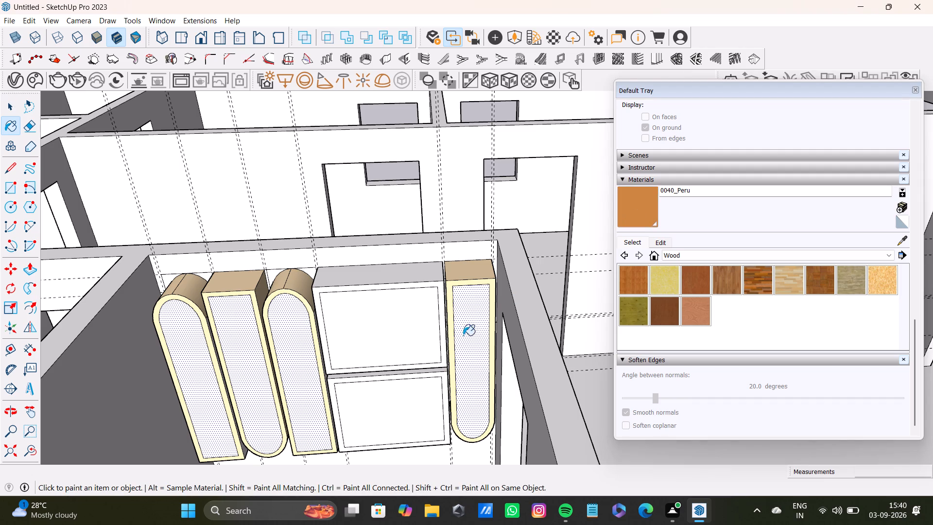
pyautogui.keyDown('shift'); pyautogui.click(474, 335); pyautogui.keyUp('shift')
pyautogui.moveTo(353, 344); pyautogui.dragTo(291, 373, button='middle')
pyautogui.press('space')
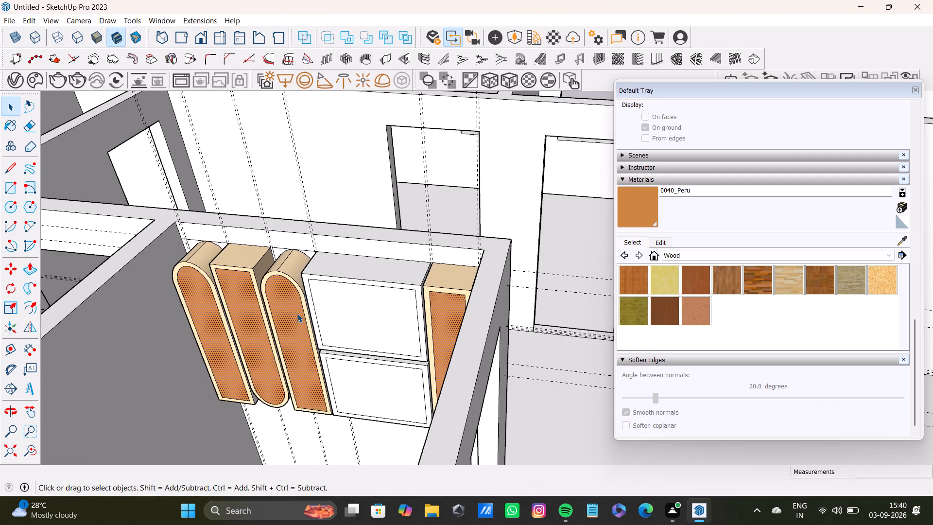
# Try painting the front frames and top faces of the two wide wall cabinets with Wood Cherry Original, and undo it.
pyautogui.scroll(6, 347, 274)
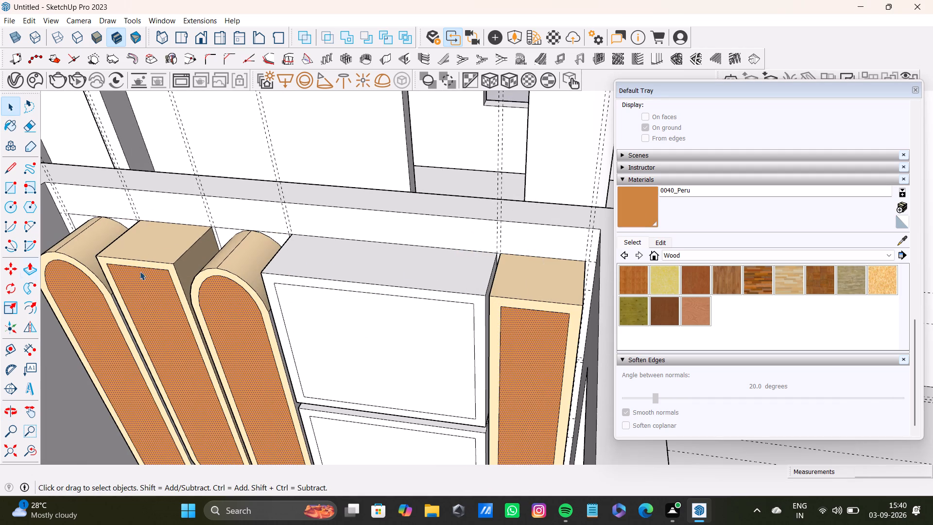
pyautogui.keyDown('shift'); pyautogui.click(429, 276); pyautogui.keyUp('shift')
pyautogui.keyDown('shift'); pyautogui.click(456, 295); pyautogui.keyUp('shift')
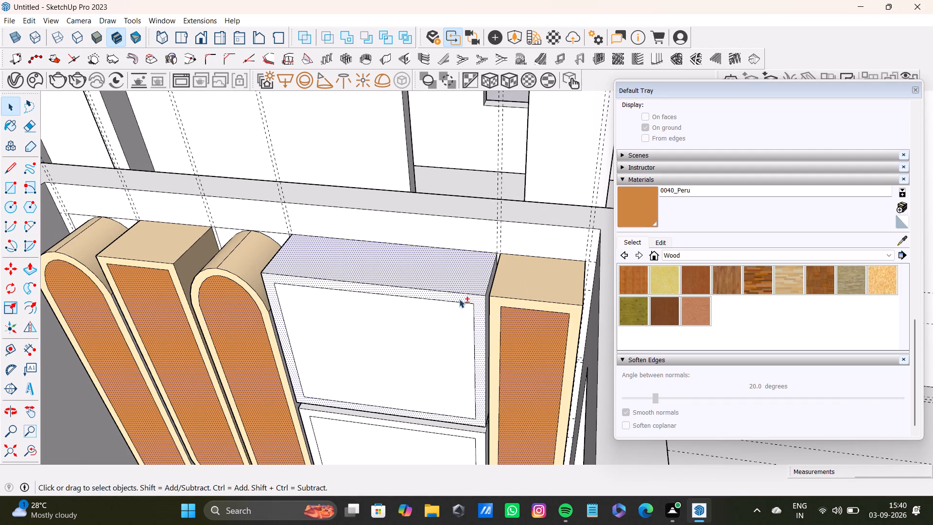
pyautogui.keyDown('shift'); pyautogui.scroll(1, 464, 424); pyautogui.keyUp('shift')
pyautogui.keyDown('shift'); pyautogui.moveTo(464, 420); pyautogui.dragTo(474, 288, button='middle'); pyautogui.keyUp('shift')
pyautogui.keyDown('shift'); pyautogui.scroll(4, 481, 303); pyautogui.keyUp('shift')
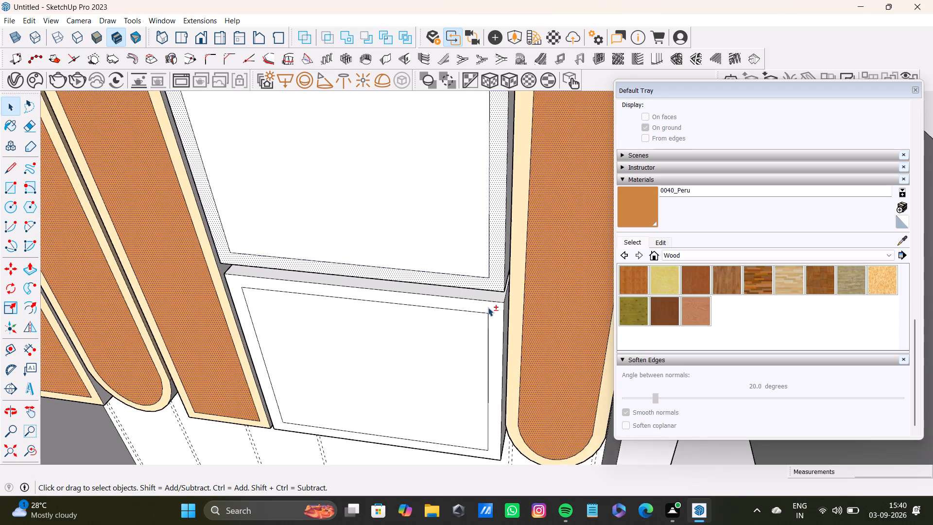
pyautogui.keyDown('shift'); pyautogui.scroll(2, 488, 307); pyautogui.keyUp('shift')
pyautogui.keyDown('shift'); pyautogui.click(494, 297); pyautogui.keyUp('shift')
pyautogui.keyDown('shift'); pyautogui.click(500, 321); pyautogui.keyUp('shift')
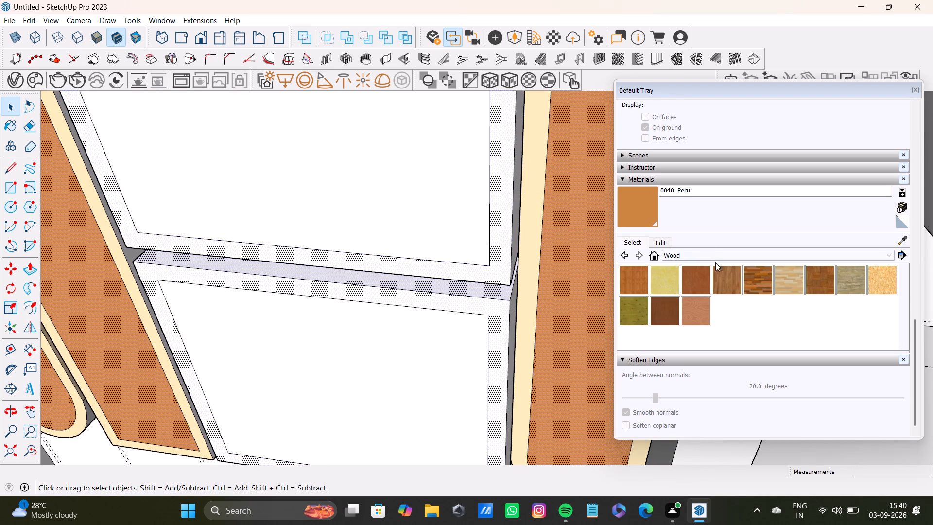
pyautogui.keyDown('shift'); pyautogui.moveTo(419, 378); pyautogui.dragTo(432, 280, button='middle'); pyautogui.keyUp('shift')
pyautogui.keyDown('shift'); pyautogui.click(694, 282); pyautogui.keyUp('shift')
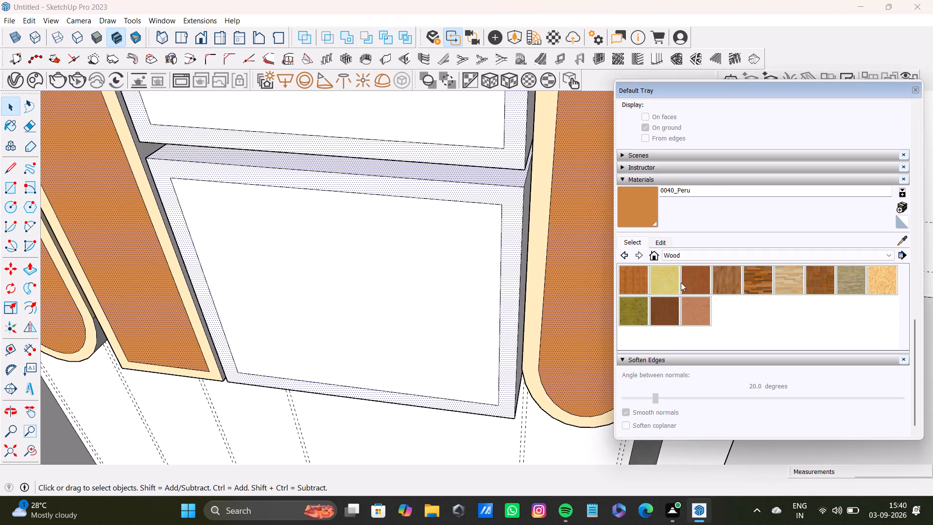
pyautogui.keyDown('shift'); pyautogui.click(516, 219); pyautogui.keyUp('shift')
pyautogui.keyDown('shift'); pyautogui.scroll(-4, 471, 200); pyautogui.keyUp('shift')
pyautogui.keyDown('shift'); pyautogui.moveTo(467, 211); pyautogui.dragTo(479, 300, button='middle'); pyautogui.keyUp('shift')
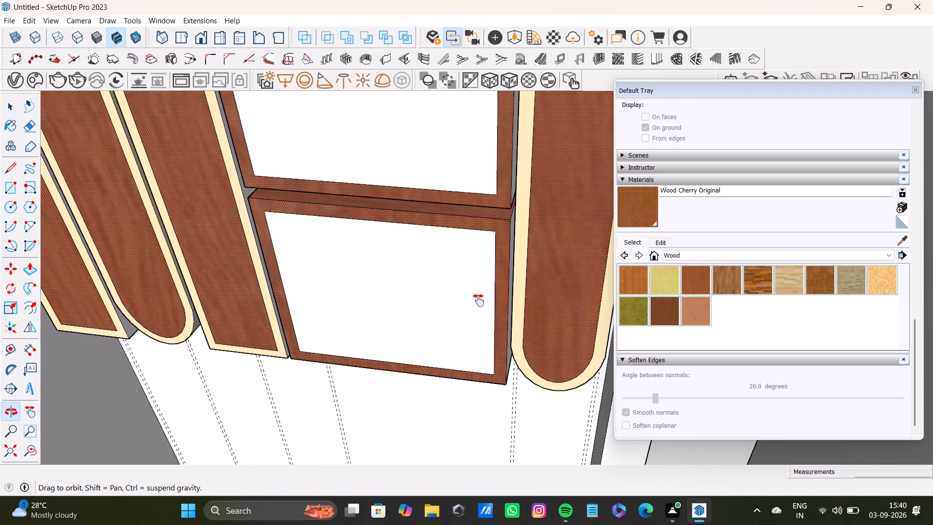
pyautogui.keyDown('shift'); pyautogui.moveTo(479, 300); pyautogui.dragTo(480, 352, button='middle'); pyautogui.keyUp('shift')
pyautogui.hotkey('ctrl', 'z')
# Clear the inset front panels of the narrow wall units from the selection.
pyautogui.press('space')
pyautogui.click(227, 340)
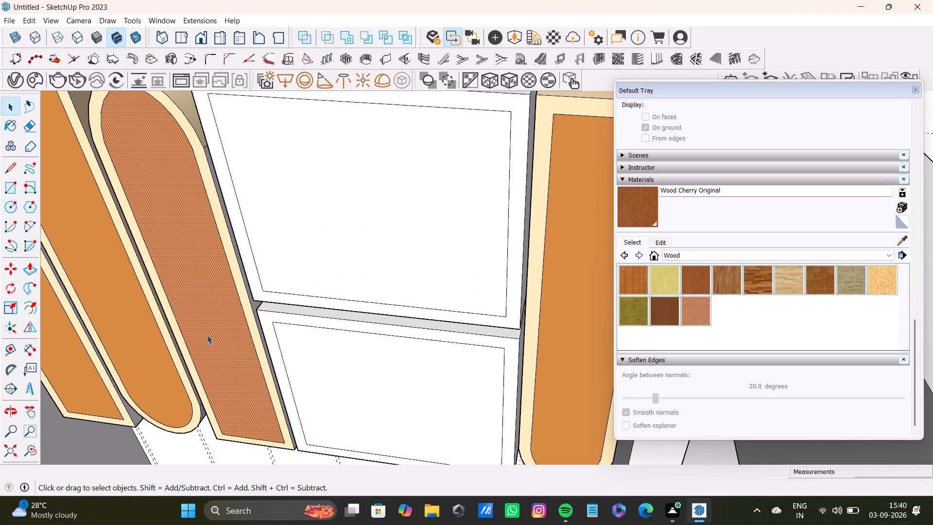
pyautogui.keyDown('shift'); pyautogui.click(158, 332); pyautogui.keyUp('shift')
pyautogui.keyDown('shift'); pyautogui.click(212, 331); pyautogui.keyUp('shift')
pyautogui.keyDown('shift'); pyautogui.click(146, 341); pyautogui.keyUp('shift')
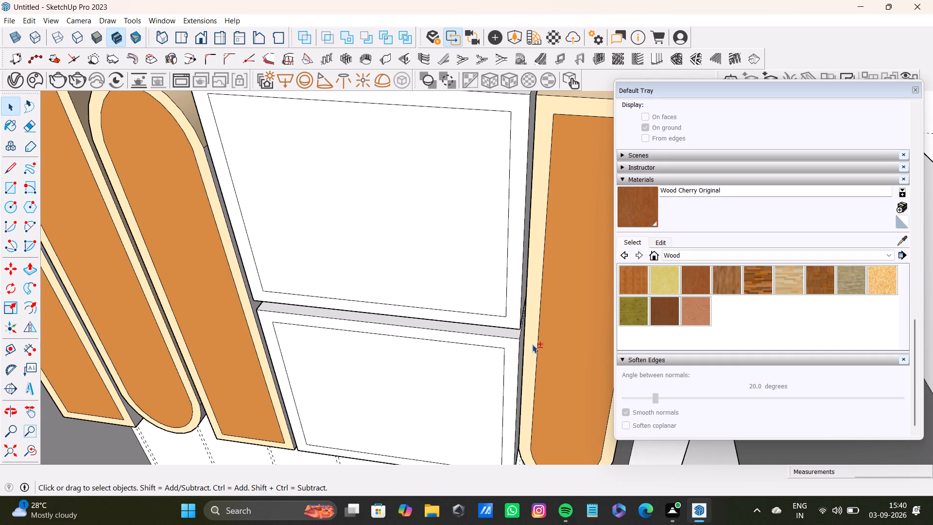
pyautogui.keyDown('shift'); pyautogui.click(585, 310); pyautogui.keyUp('shift')
pyautogui.keyDown('shift'); pyautogui.click(576, 311); pyautogui.keyUp('shift')
# Select the front frames, tops and sides of the two wide wall cabinets, without their inset panels, and paint them with Wood Cherry Original.
pyautogui.keyDown('shift'); pyautogui.click(524, 178); pyautogui.keyUp('shift')
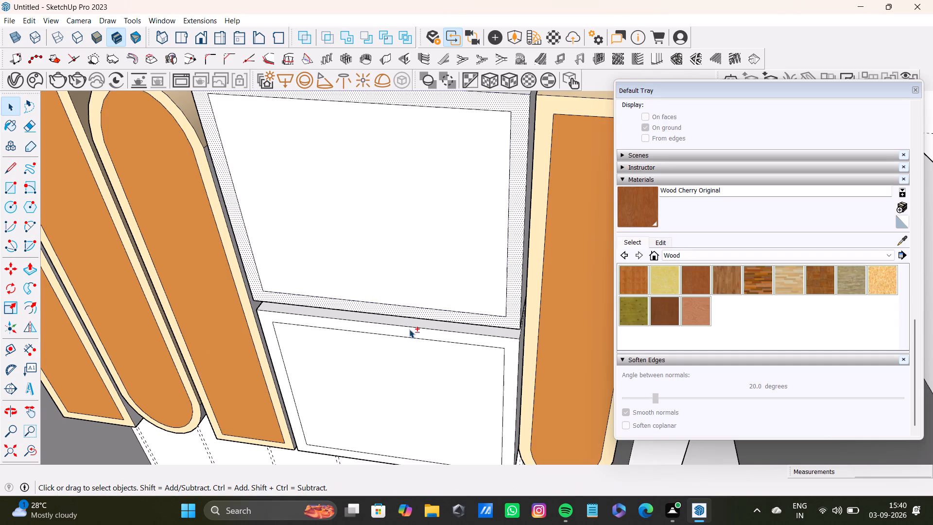
pyautogui.keyDown('shift'); pyautogui.click(411, 329); pyautogui.keyUp('shift')
pyautogui.keyDown('shift'); pyautogui.click(418, 325); pyautogui.keyUp('shift')
pyautogui.keyDown('shift'); pyautogui.moveTo(410, 211); pyautogui.dragTo(395, 371, button='middle'); pyautogui.keyUp('shift')
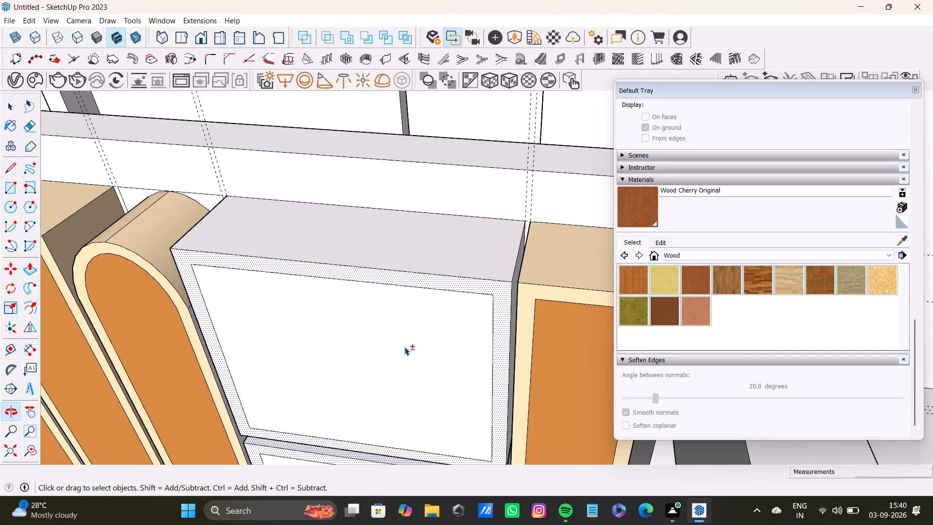
pyautogui.keyDown('shift'); pyautogui.click(433, 255); pyautogui.keyUp('shift')
pyautogui.keyDown('shift'); pyautogui.scroll(-4, 440, 315); pyautogui.keyUp('shift')
pyautogui.keyDown('shift'); pyautogui.moveTo(448, 325); pyautogui.dragTo(368, 312, button='middle'); pyautogui.keyUp('shift')
pyautogui.keyDown('shift'); pyautogui.scroll(9, 432, 275); pyautogui.keyUp('shift')
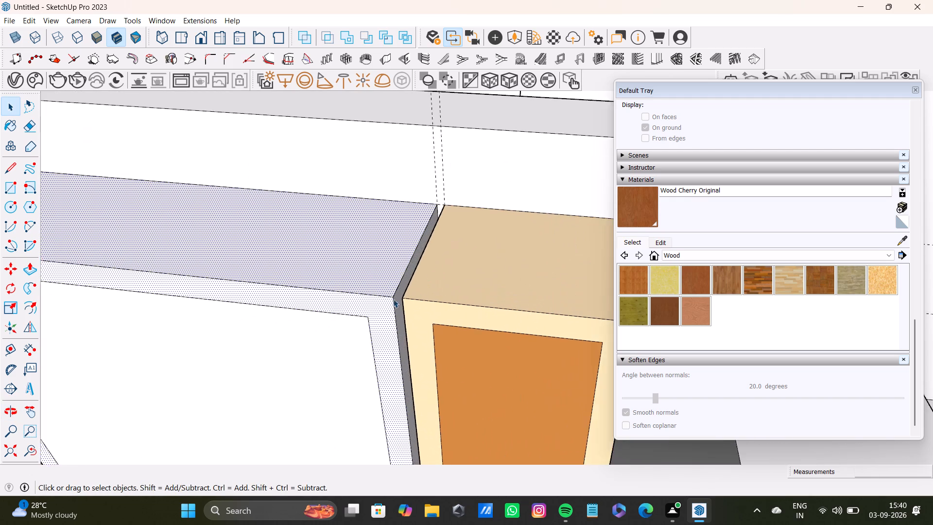
pyautogui.keyDown('shift'); pyautogui.scroll(7, 393, 299); pyautogui.keyUp('shift')
pyautogui.keyDown('shift'); pyautogui.click(397, 279); pyautogui.keyUp('shift')
pyautogui.keyDown('shift'); pyautogui.scroll(-12, 386, 313); pyautogui.keyUp('shift')
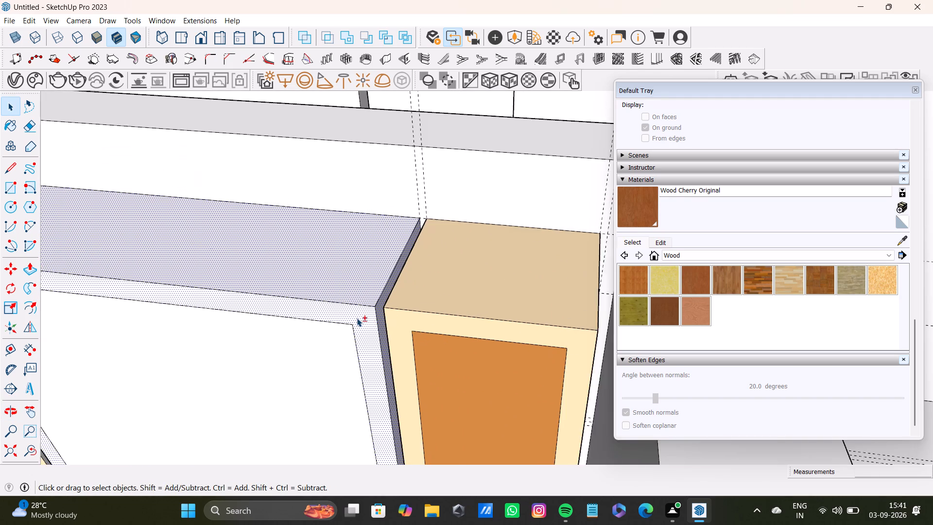
pyautogui.keyDown('shift'); pyautogui.scroll(-2, 357, 318); pyautogui.keyUp('shift')
pyautogui.keyDown('shift'); pyautogui.moveTo(247, 317); pyautogui.dragTo(358, 294, button='middle'); pyautogui.keyUp('shift')
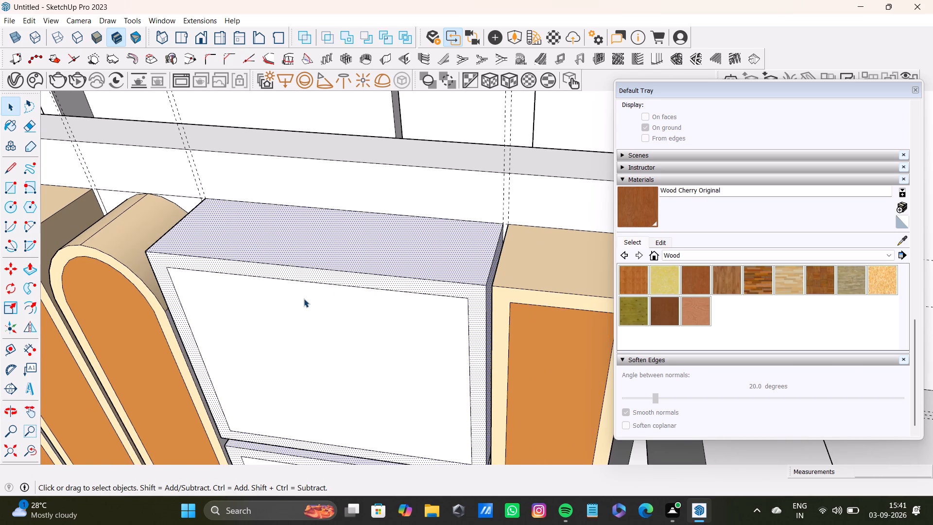
pyautogui.moveTo(300, 319); pyautogui.dragTo(471, 315, button='middle')
pyautogui.scroll(3, 238, 315)
pyautogui.keyDown('shift'); pyautogui.moveTo(241, 321); pyautogui.dragTo(273, 246, button='middle'); pyautogui.keyUp('shift')
pyautogui.moveTo(229, 278); pyautogui.dragTo(336, 250, button='middle')
pyautogui.keyDown('shift'); pyautogui.click(237, 379); pyautogui.keyUp('shift')
pyautogui.keyDown('shift'); pyautogui.scroll(-13, 247, 369); pyautogui.keyUp('shift')
pyautogui.moveTo(376, 413); pyautogui.dragTo(200, 390, button='middle')
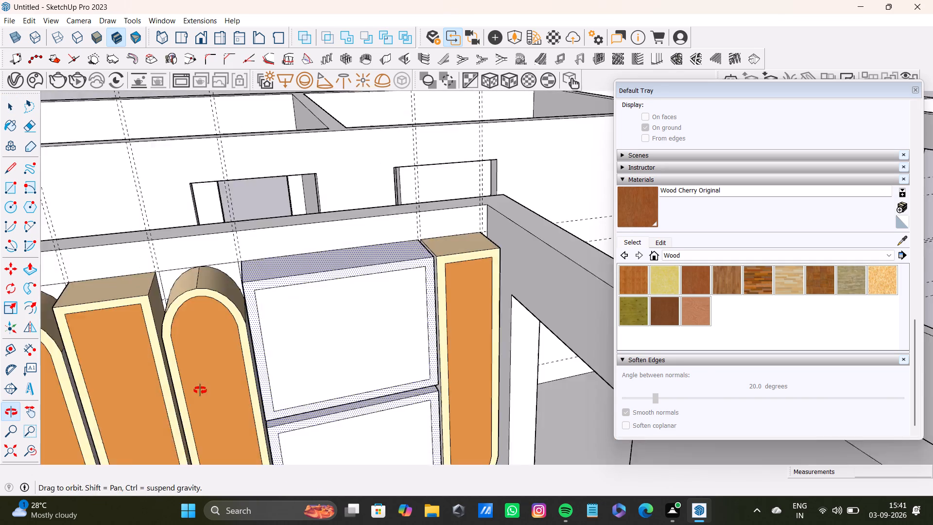
pyautogui.moveTo(200, 390); pyautogui.dragTo(172, 431, button='middle')
pyautogui.keyDown('shift'); pyautogui.scroll(2, 307, 359); pyautogui.keyUp('shift')
pyautogui.keyDown('shift'); pyautogui.click(638, 210); pyautogui.keyUp('shift')
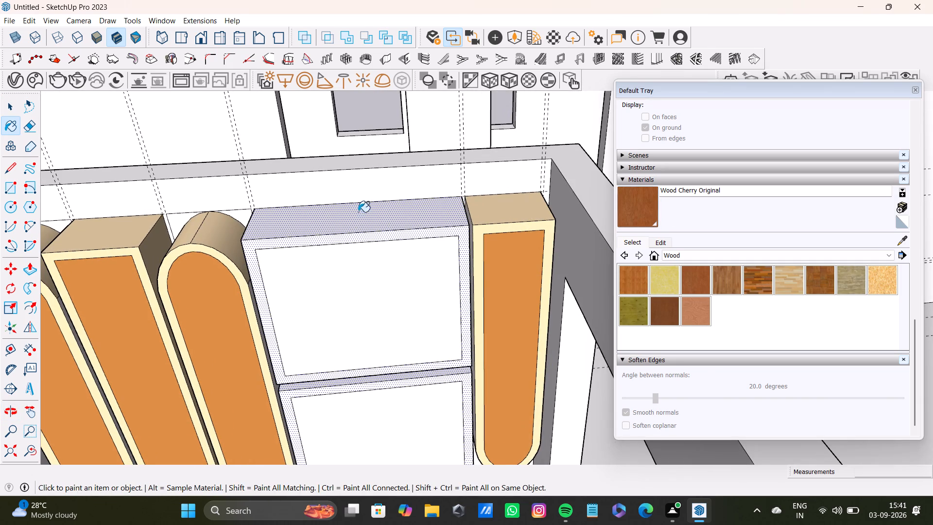
pyautogui.keyDown('shift'); pyautogui.scroll(4, 360, 215); pyautogui.keyUp('shift')
pyautogui.keyDown('shift'); pyautogui.click(391, 224); pyautogui.keyUp('shift')
# Open the list of material collections to look beyond Wood for another material.
pyautogui.keyDown('shift'); pyautogui.scroll(-4, 376, 282); pyautogui.keyUp('shift')
pyautogui.keyDown('shift'); pyautogui.moveTo(405, 335); pyautogui.dragTo(406, 332, button='middle'); pyautogui.keyUp('shift')
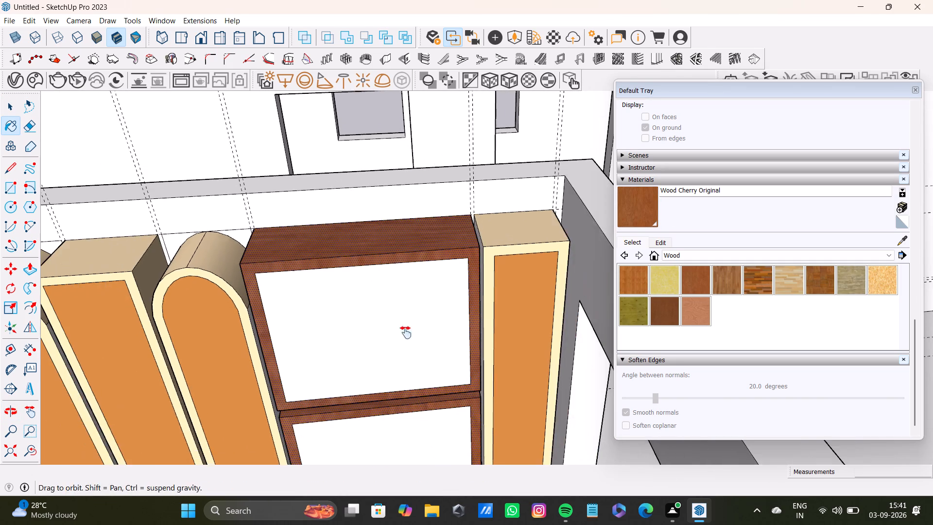
pyautogui.keyDown('shift'); pyautogui.moveTo(406, 332); pyautogui.dragTo(406, 215, button='middle'); pyautogui.keyUp('shift')
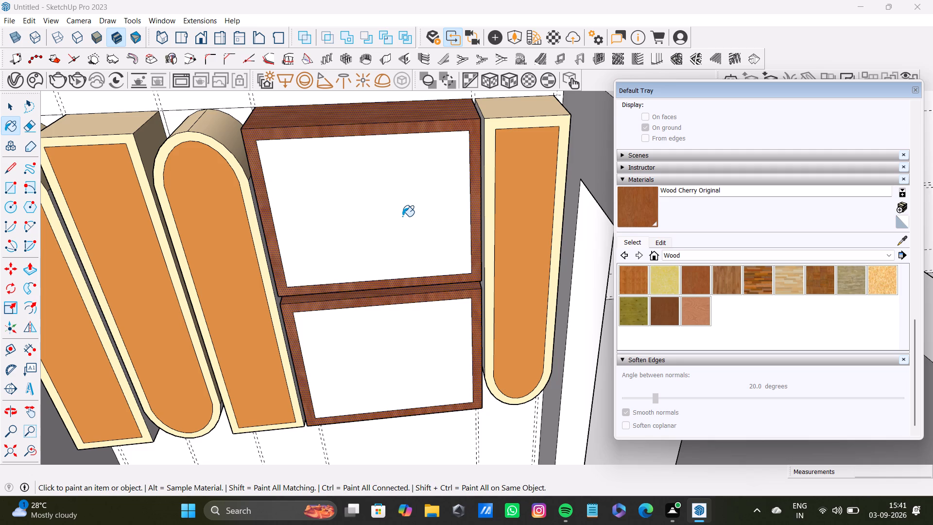
pyautogui.click(681, 256)
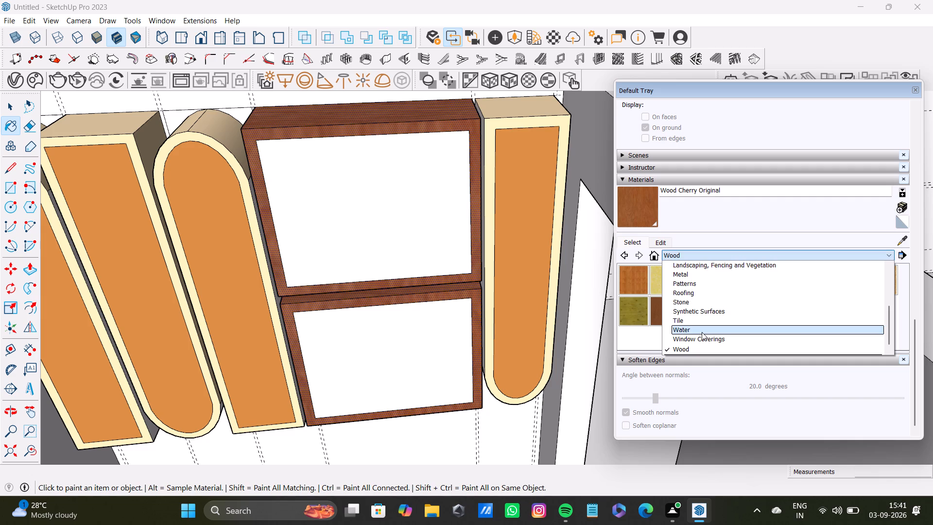
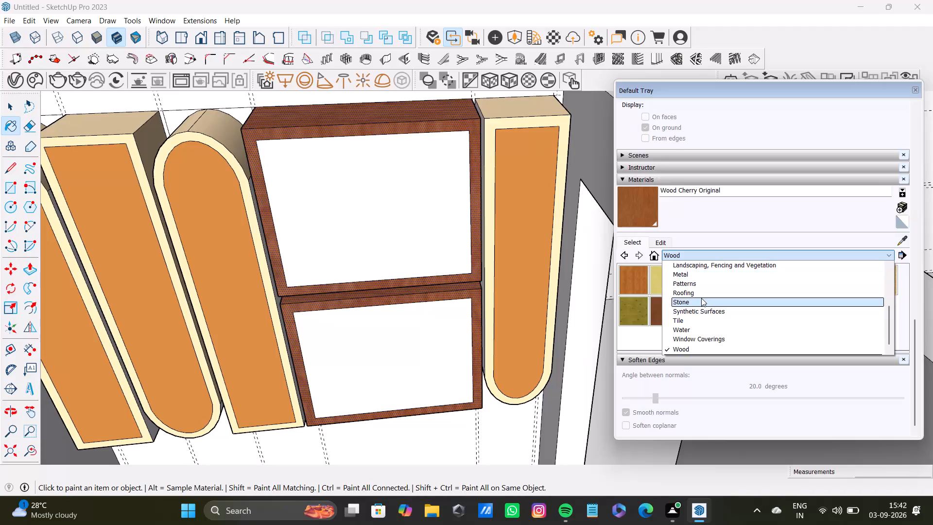
# Switch the material collection from Wood to Glass and Mirrors.
pyautogui.scroll(-2, 700, 302)
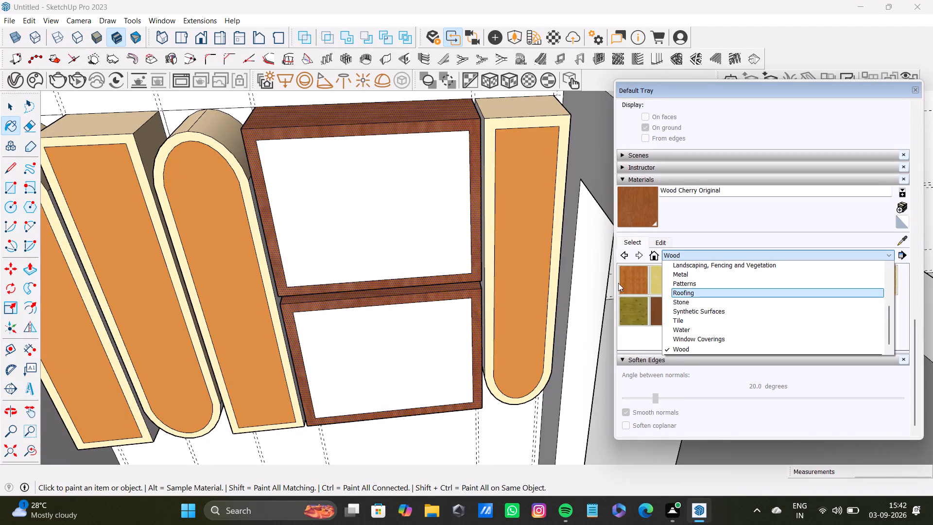
pyautogui.scroll(2, 672, 304)
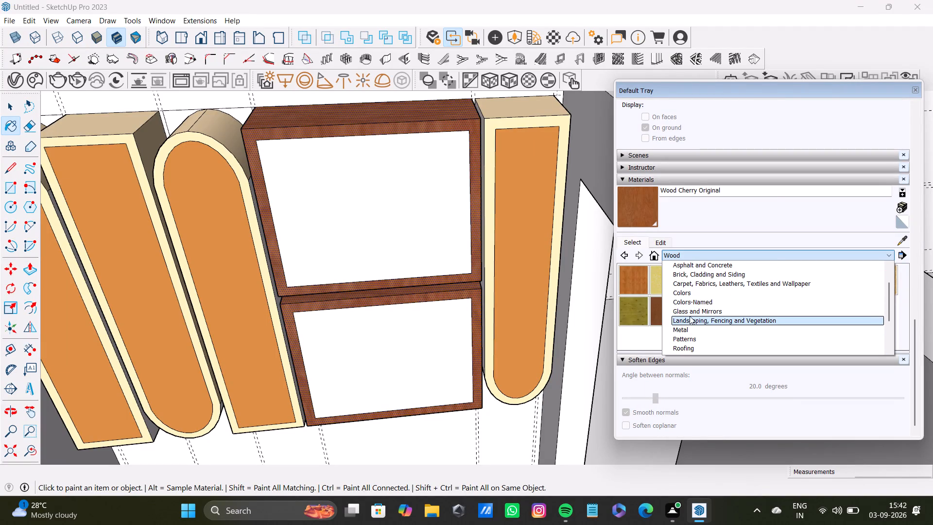
pyautogui.click(690, 312)
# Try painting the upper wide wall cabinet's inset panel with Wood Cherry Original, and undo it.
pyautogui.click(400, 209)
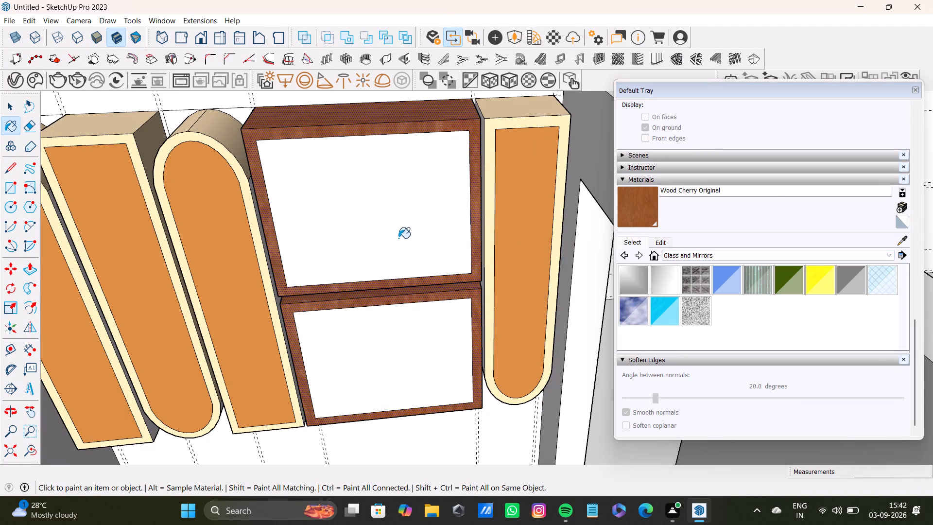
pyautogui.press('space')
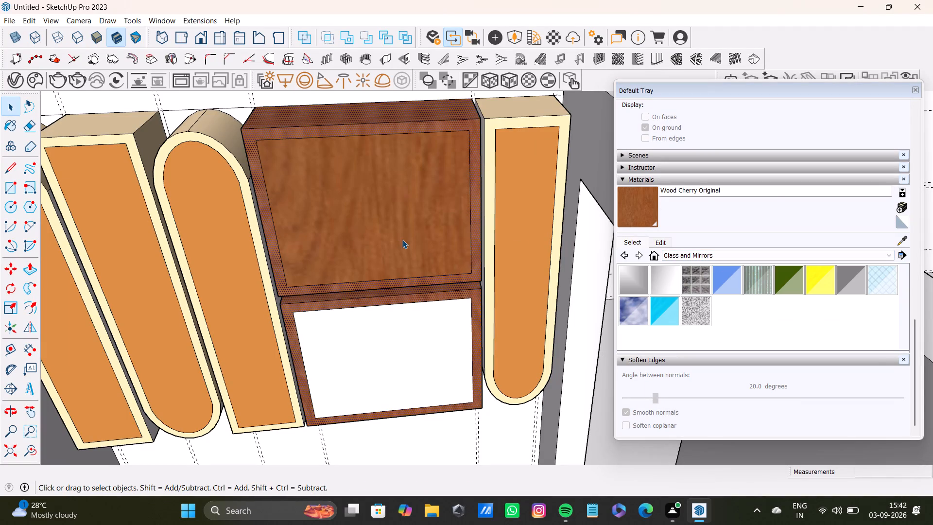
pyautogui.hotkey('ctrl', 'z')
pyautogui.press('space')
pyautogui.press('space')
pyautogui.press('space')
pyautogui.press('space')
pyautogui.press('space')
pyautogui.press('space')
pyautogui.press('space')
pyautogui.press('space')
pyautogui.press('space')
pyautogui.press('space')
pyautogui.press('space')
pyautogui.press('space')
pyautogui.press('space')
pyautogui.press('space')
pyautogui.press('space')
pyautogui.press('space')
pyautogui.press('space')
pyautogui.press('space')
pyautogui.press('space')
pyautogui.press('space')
# Paint the inset front panels of the upper and lower wide wall cabinets with Translucent Glass Gray.
pyautogui.click(404, 237)
pyautogui.click(407, 331)
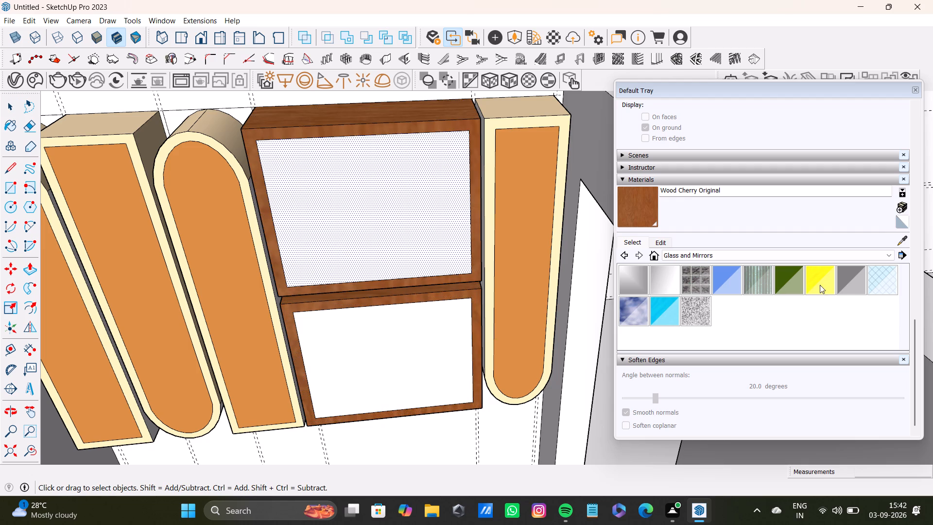
pyautogui.click(846, 281)
pyautogui.click(442, 217)
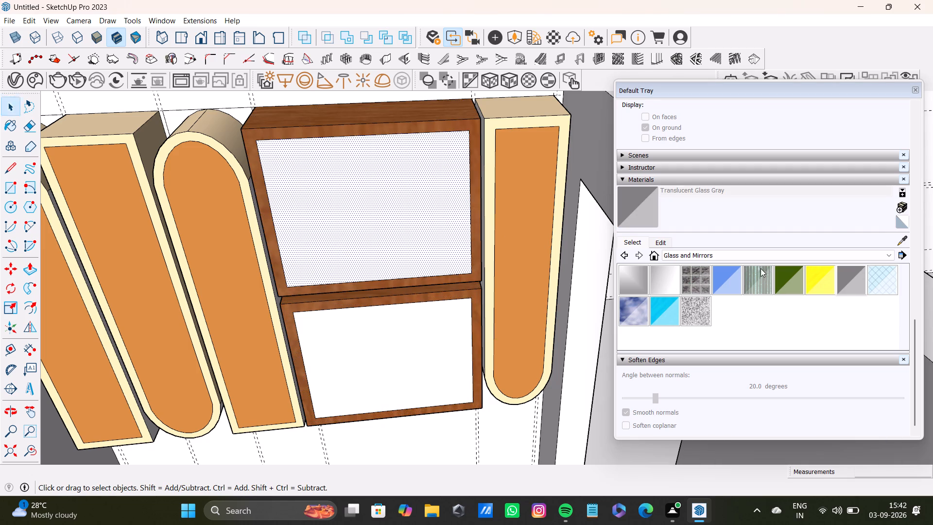
pyautogui.click(846, 282)
pyautogui.click(366, 217)
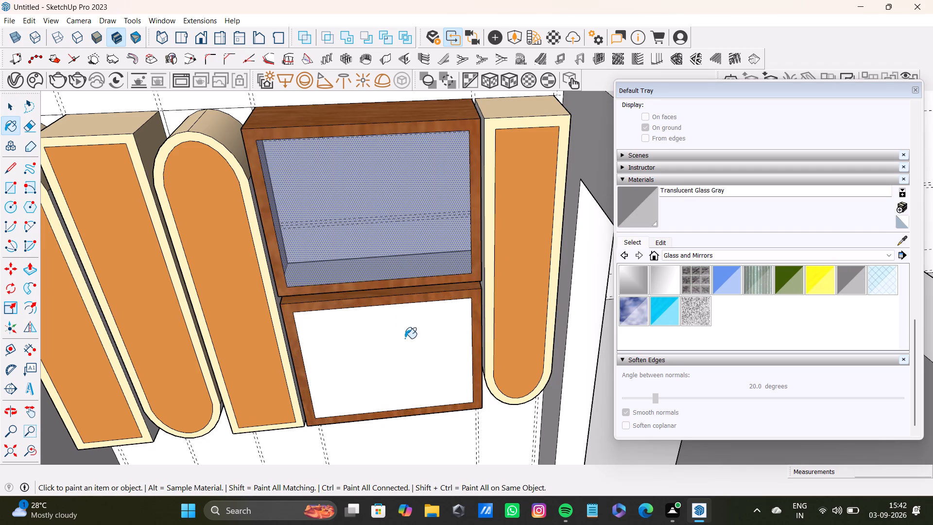
pyautogui.click(405, 339)
# Clear the selection and examine the painted wall units, the countertop room and the overall house layout from several angles.
pyautogui.scroll(-4, 409, 336)
pyautogui.moveTo(450, 337); pyautogui.dragTo(576, 372, button='middle')
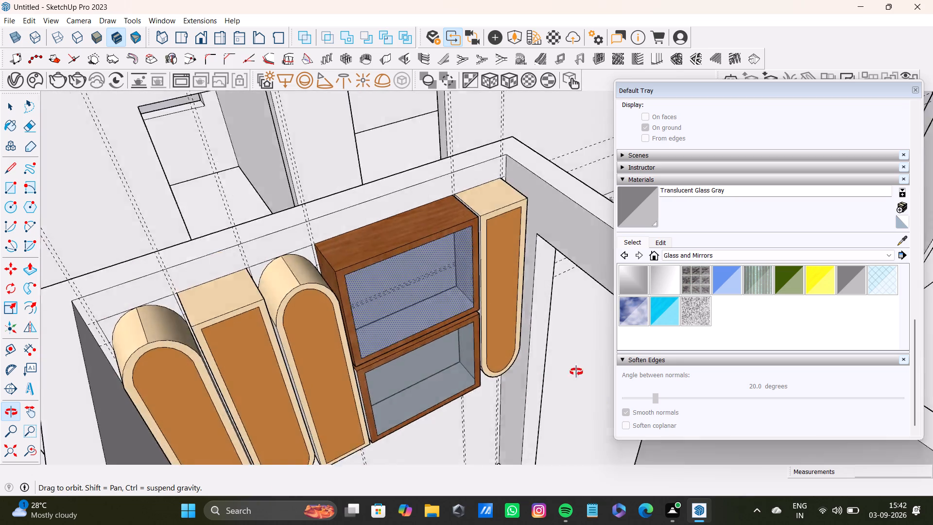
pyautogui.moveTo(576, 372); pyautogui.dragTo(237, 461, button='middle')
pyautogui.scroll(3, 310, 249)
pyautogui.keyDown('shift'); pyautogui.moveTo(313, 240); pyautogui.dragTo(435, 368, button='middle'); pyautogui.keyUp('shift')
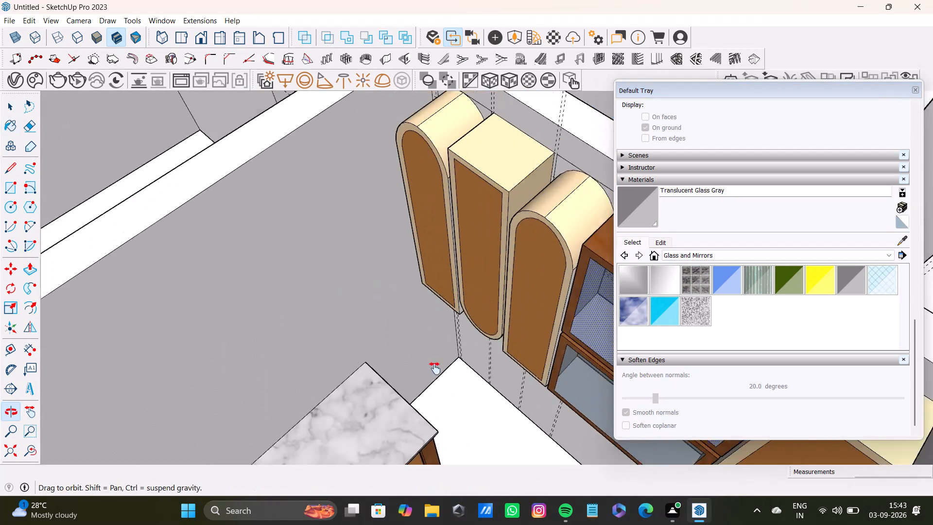
pyautogui.keyDown('shift'); pyautogui.moveTo(435, 368); pyautogui.dragTo(434, 367, button='middle'); pyautogui.keyUp('shift')
pyautogui.scroll(-8, 441, 349)
pyautogui.moveTo(498, 363); pyautogui.dragTo(531, 236, button='middle')
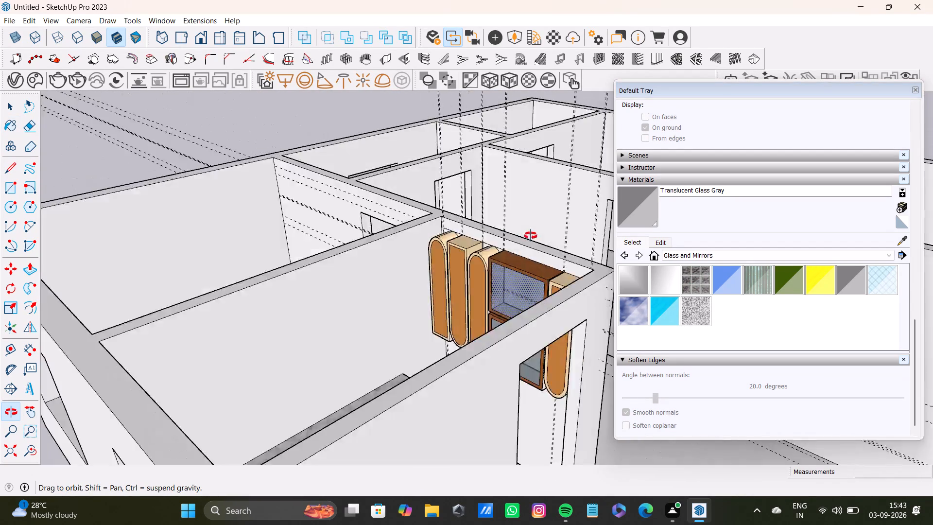
pyautogui.moveTo(531, 236); pyautogui.dragTo(191, 385, button='middle')
pyautogui.scroll(-4, 221, 333)
pyautogui.keyDown('shift'); pyautogui.moveTo(251, 294); pyautogui.dragTo(395, 382, button='middle'); pyautogui.keyUp('shift')
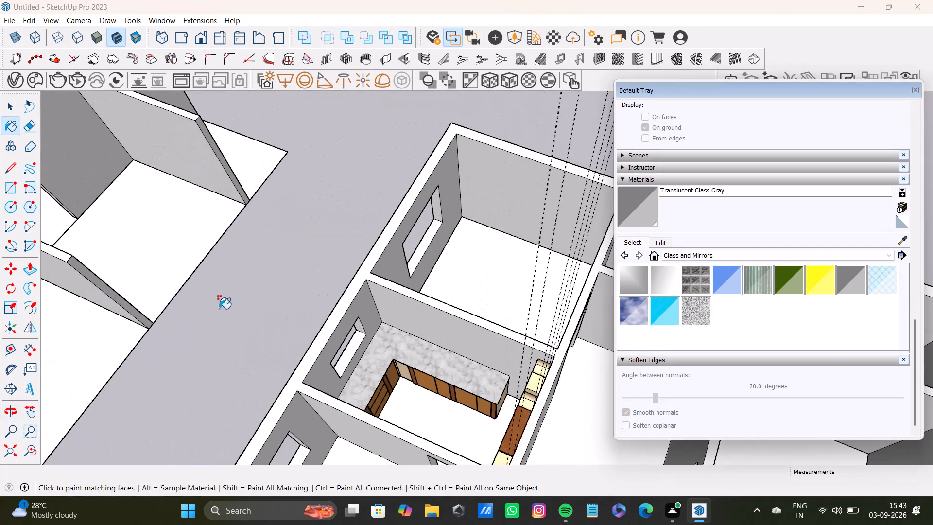
pyautogui.click(223, 279)
pyautogui.press('space')
pyautogui.scroll(-5, 240, 301)
pyautogui.moveTo(332, 322); pyautogui.dragTo(409, 261, button='middle')
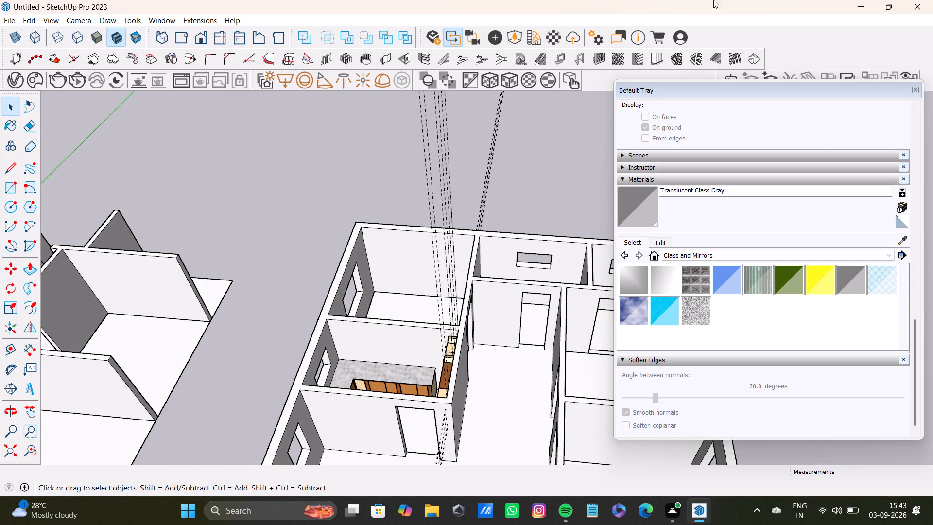
pyautogui.scroll(7, 381, 352)
pyautogui.scroll(1, 440, 363)
pyautogui.moveTo(440, 363); pyautogui.dragTo(456, 303, button='middle')
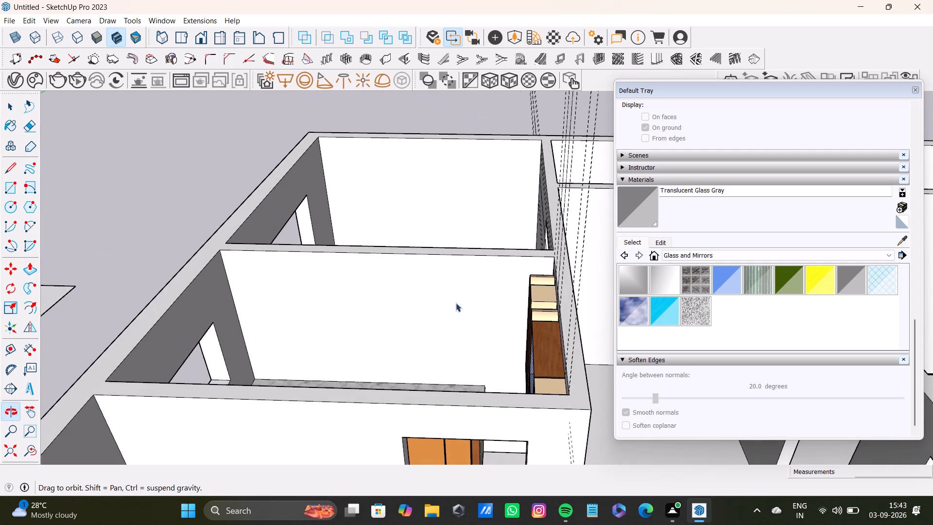
pyautogui.moveTo(456, 303); pyautogui.dragTo(455, 303, button='middle')
pyautogui.scroll(-8, 372, 286)
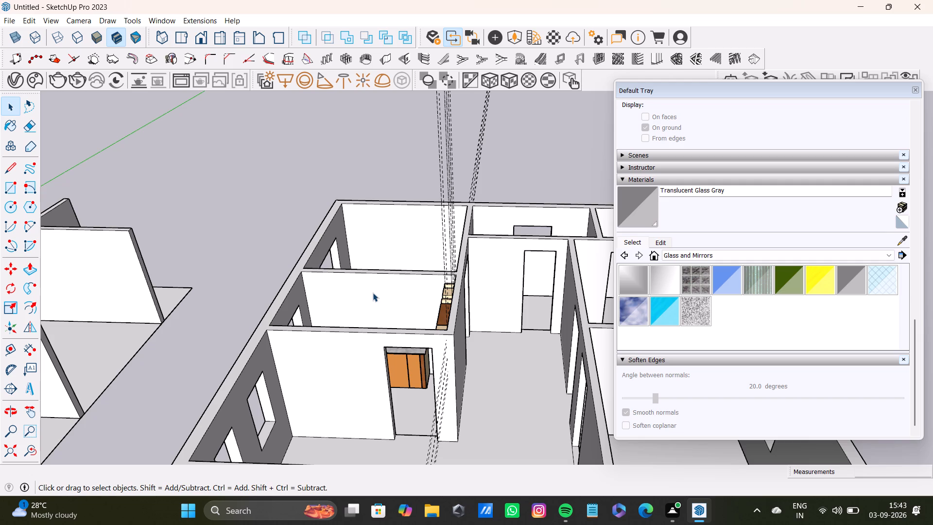
pyautogui.scroll(-8, 452, 293)
pyautogui.moveTo(438, 329); pyautogui.dragTo(263, 433, button='middle')
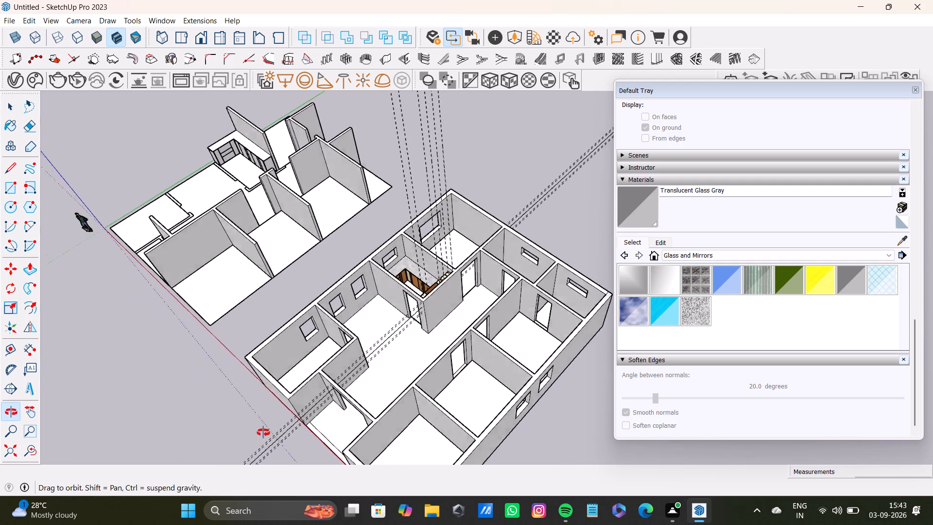
pyautogui.moveTo(263, 433); pyautogui.dragTo(259, 436, button='middle')
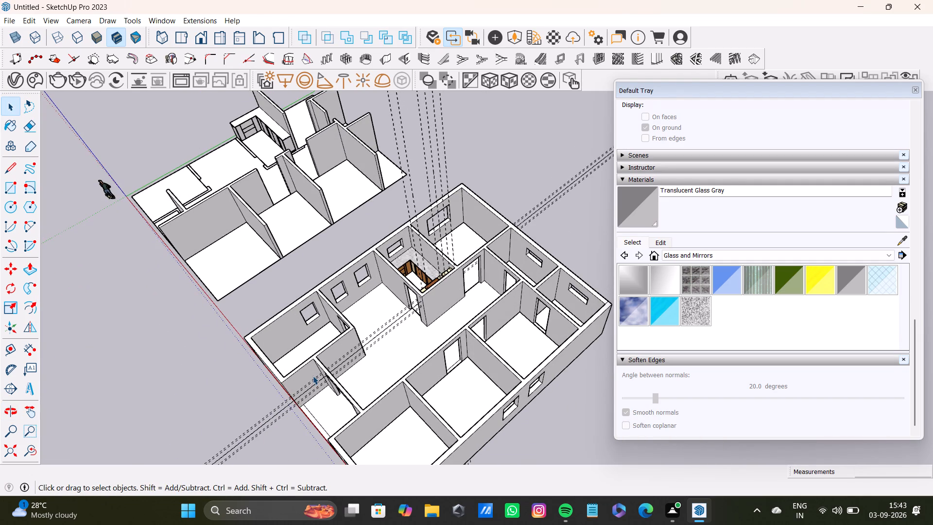
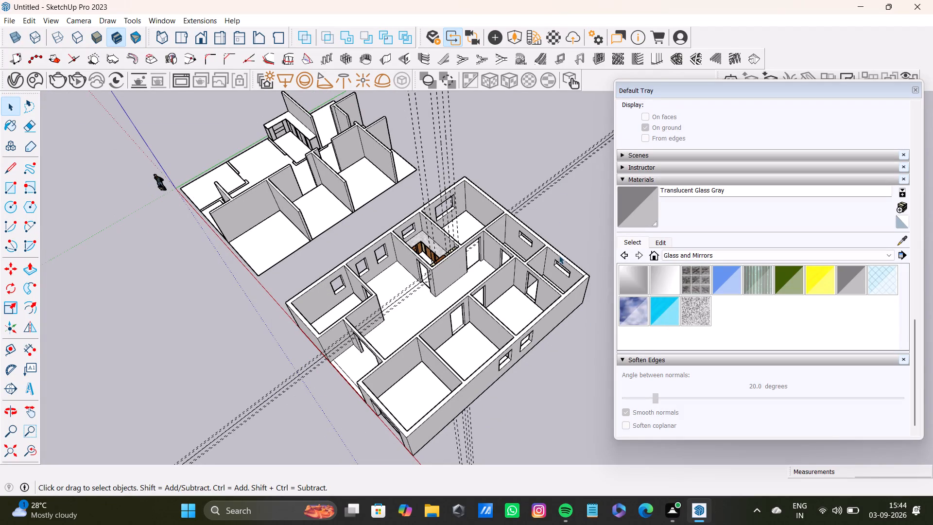
# Switch the material collection from Glass and Mirrors to Tile and paint the countertop room's floor with Concrete Tile.
pyautogui.scroll(9, 358, 290)
pyautogui.moveTo(390, 299); pyautogui.dragTo(260, 330, button='middle')
pyautogui.scroll(4, 281, 262)
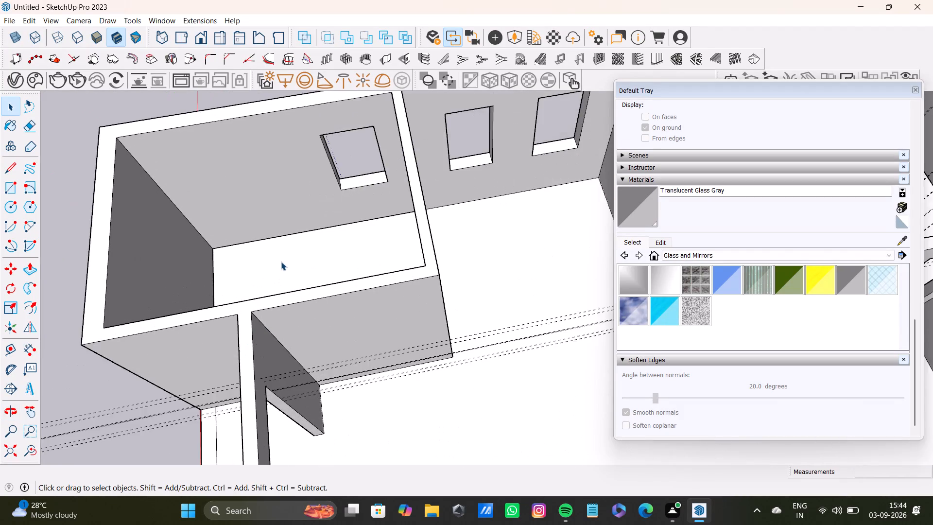
pyautogui.scroll(-3, 281, 262)
pyautogui.moveTo(281, 262); pyautogui.dragTo(408, 290, button='middle')
pyautogui.moveTo(415, 290); pyautogui.dragTo(395, 370, button='middle')
pyautogui.scroll(4, 411, 272)
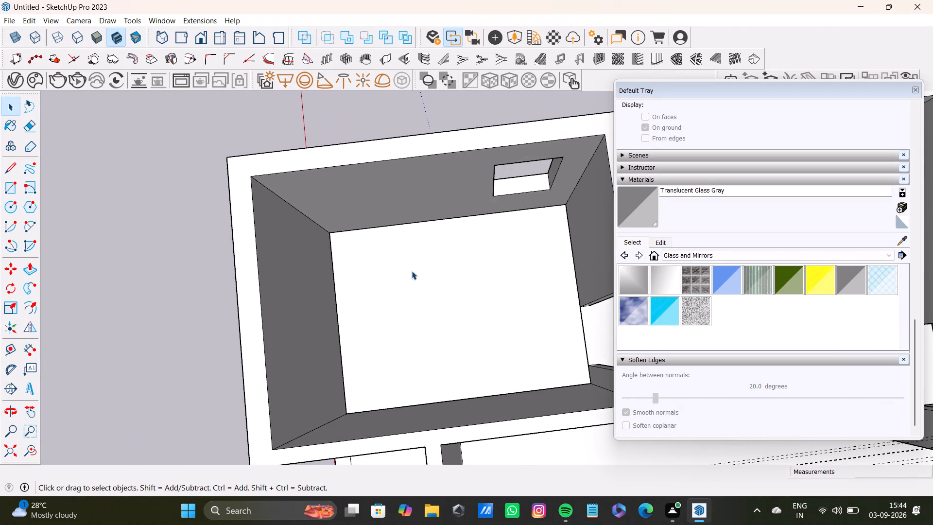
pyautogui.moveTo(432, 278); pyautogui.dragTo(335, 227, button='middle')
pyautogui.keyDown('shift'); pyautogui.moveTo(462, 204); pyautogui.dragTo(131, 335, button='middle'); pyautogui.keyUp('shift')
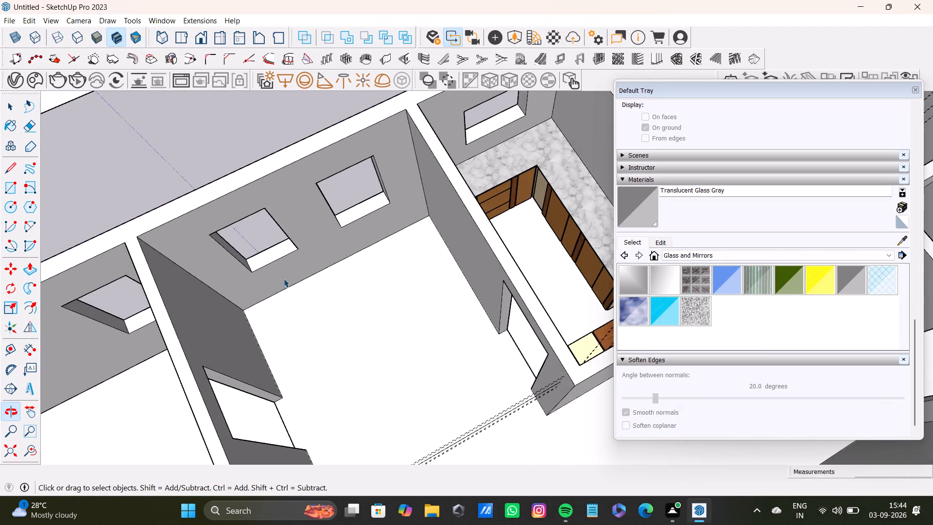
pyautogui.moveTo(458, 218); pyautogui.dragTo(315, 278, button='middle')
pyautogui.click(408, 289)
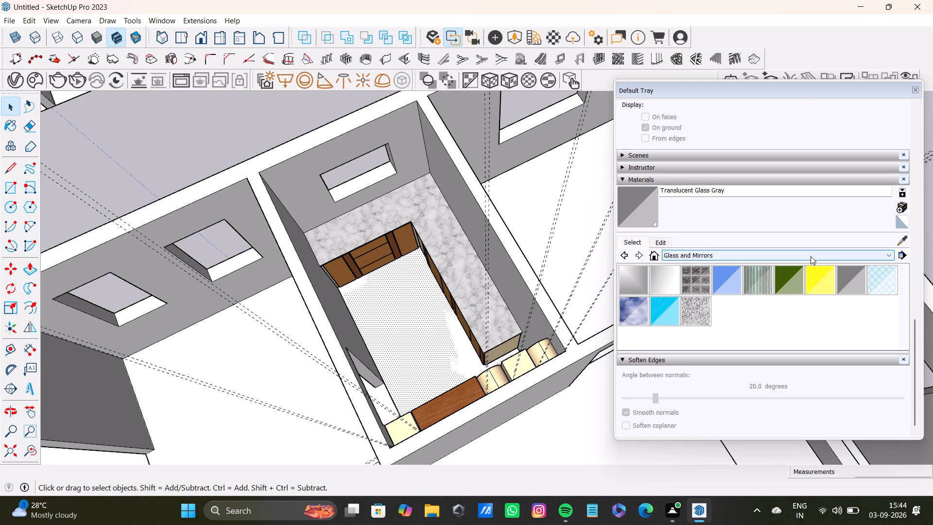
pyautogui.click(811, 255)
pyautogui.scroll(-2, 705, 334)
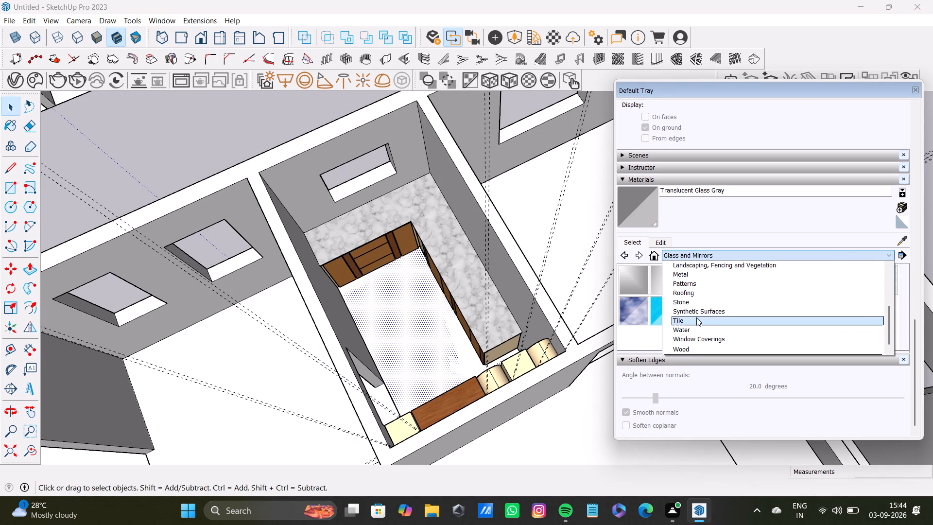
pyautogui.click(696, 317)
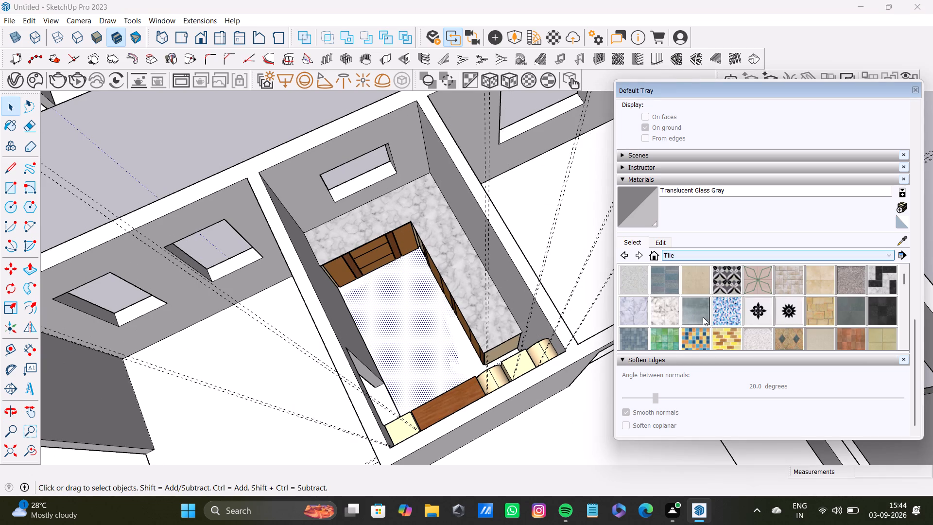
pyautogui.click(696, 282)
pyautogui.click(410, 322)
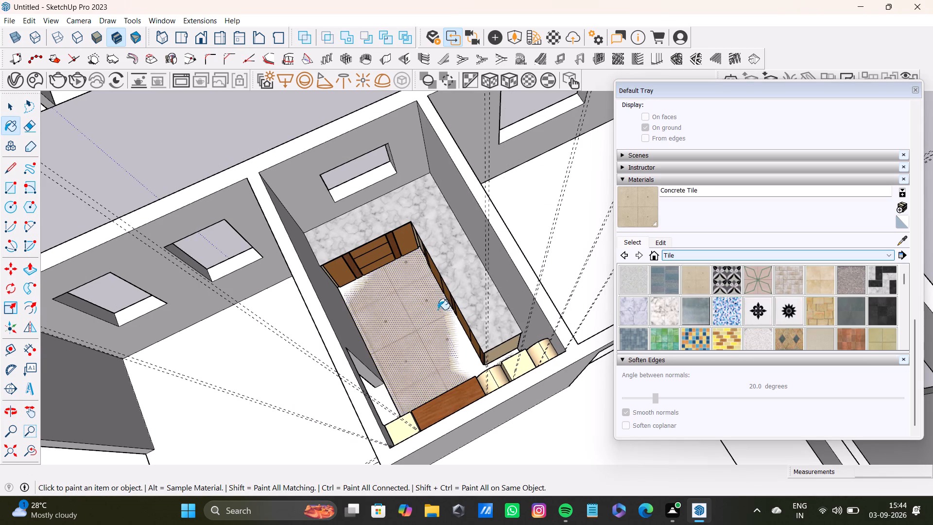
pyautogui.scroll(-9, 346, 355)
pyautogui.press('space')
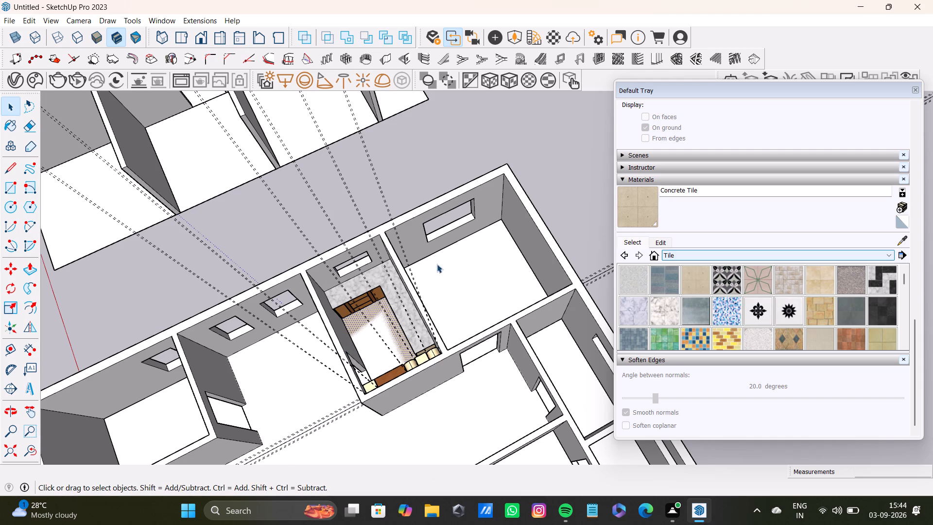
# Delete the overlapping tiled face lying over the countertop room's floor.
pyautogui.click(382, 340)
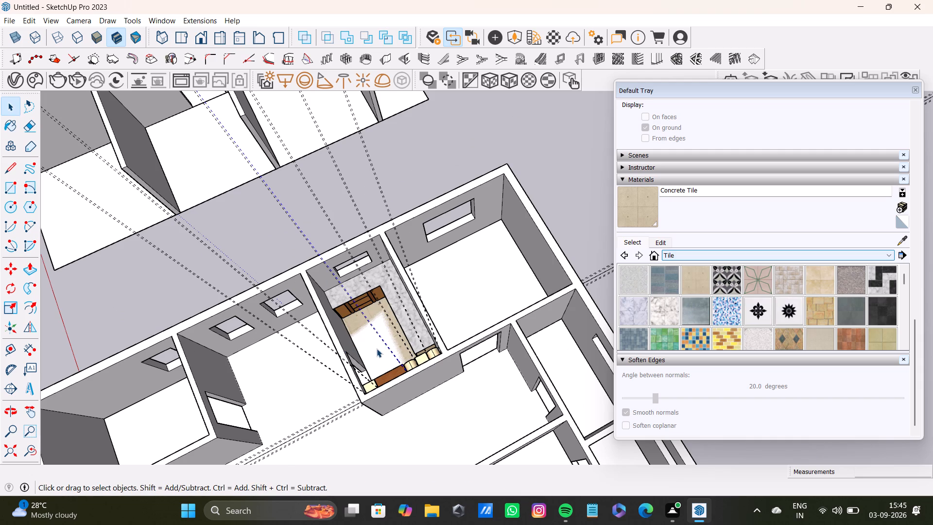
pyautogui.click(377, 349)
pyautogui.press('Delete')
pyautogui.click(377, 349)
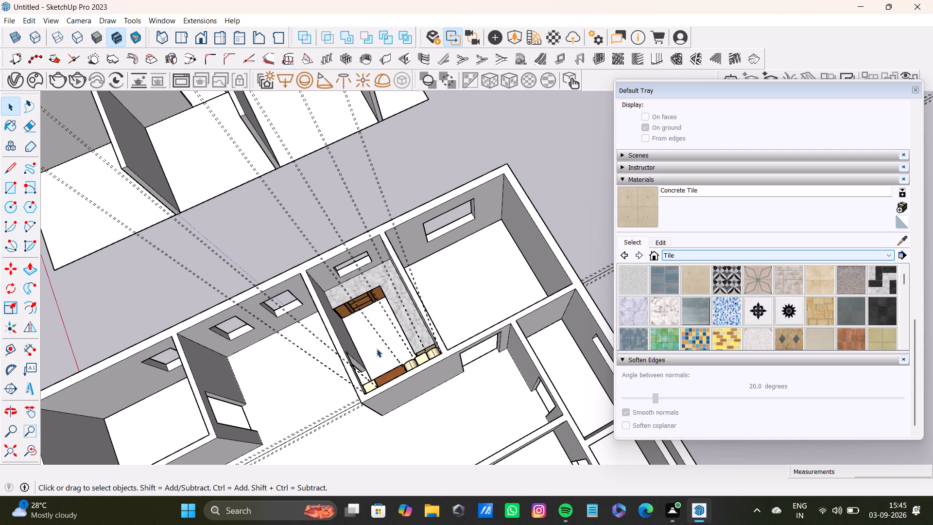
# Paint the remaining floor face of the countertop room with Concrete Tile.
pyautogui.click(649, 207)
pyautogui.click(366, 341)
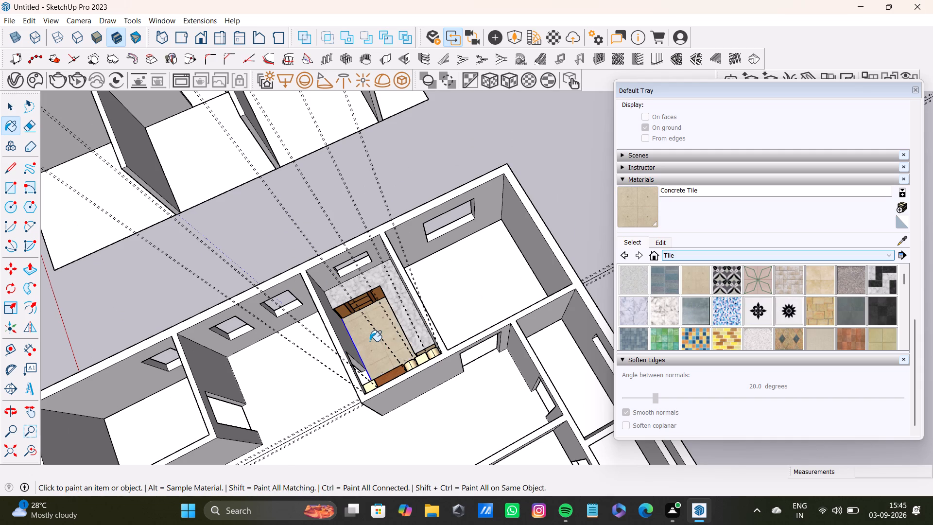
pyautogui.scroll(-10, 370, 341)
pyautogui.press('space')
# Examine the house layout and the empty corner room's walls, doorway, window and floor from several angles.
pyautogui.moveTo(375, 350); pyautogui.dragTo(586, 329, button='middle')
pyautogui.moveTo(570, 364); pyautogui.dragTo(441, 397, button='middle')
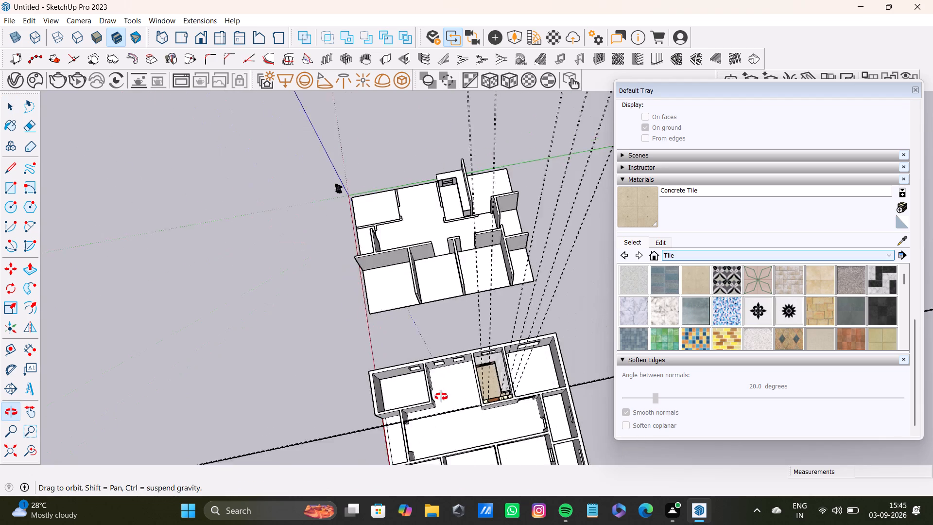
pyautogui.moveTo(441, 397); pyautogui.dragTo(401, 357, button='middle')
pyautogui.scroll(12, 399, 349)
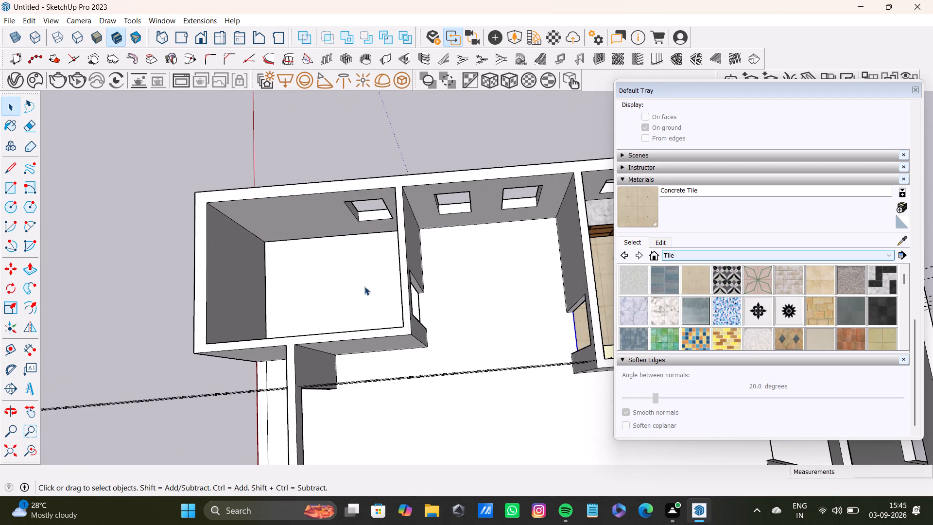
pyautogui.keyDown('shift'); pyautogui.moveTo(346, 276); pyautogui.dragTo(363, 358, button='middle'); pyautogui.keyUp('shift')
pyautogui.press('space')
pyautogui.click(211, 197)
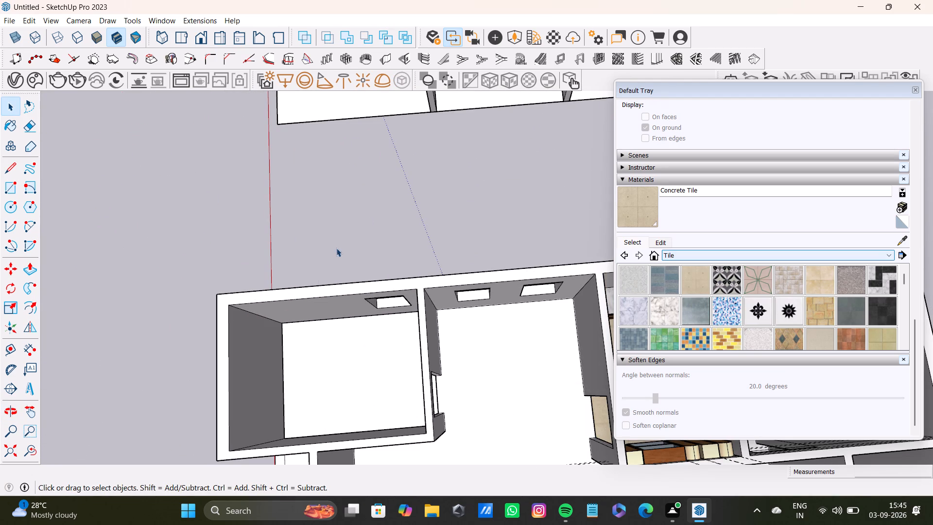
pyautogui.scroll(-3, 318, 287)
pyautogui.moveTo(348, 330); pyautogui.dragTo(441, 359, button='middle')
pyautogui.moveTo(469, 393); pyautogui.dragTo(416, 327, button='middle')
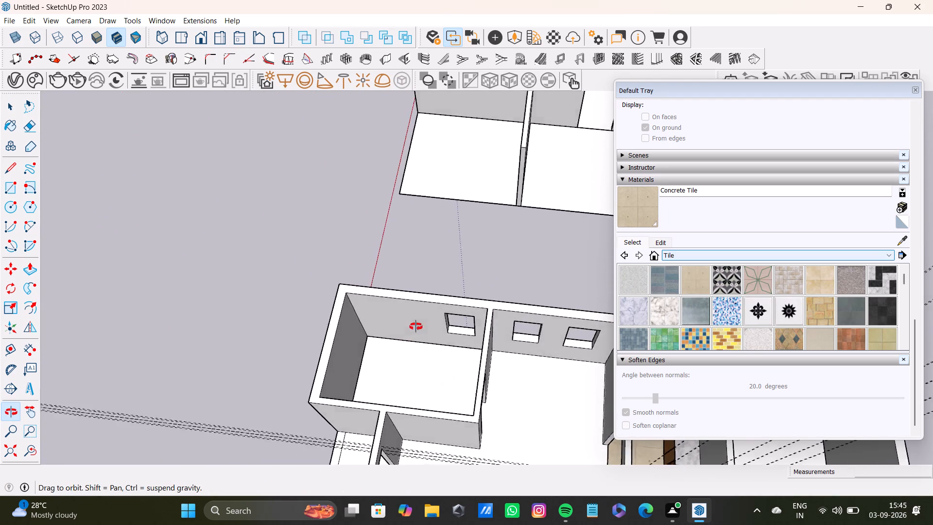
pyautogui.moveTo(416, 327); pyautogui.dragTo(294, 354, button='middle')
pyautogui.scroll(5, 407, 338)
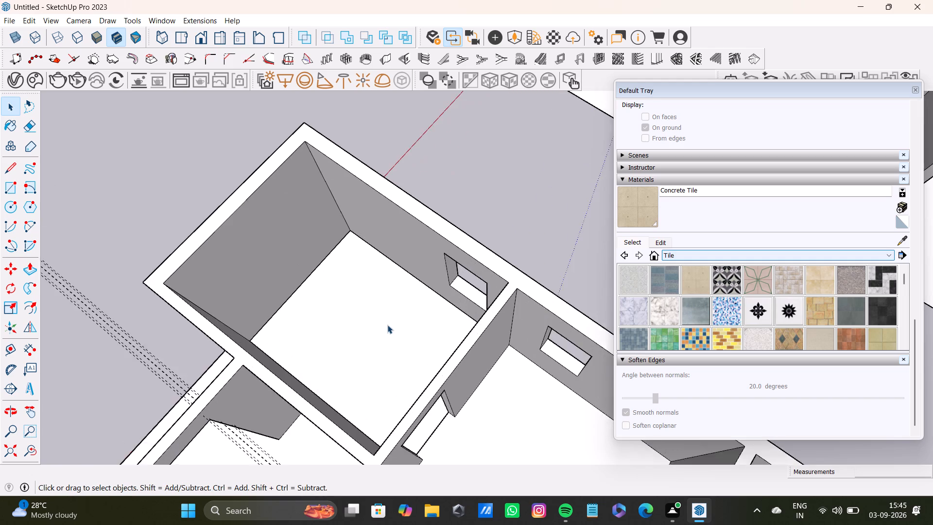
pyautogui.scroll(3, 387, 325)
pyautogui.moveTo(391, 324); pyautogui.dragTo(230, 356, button='middle')
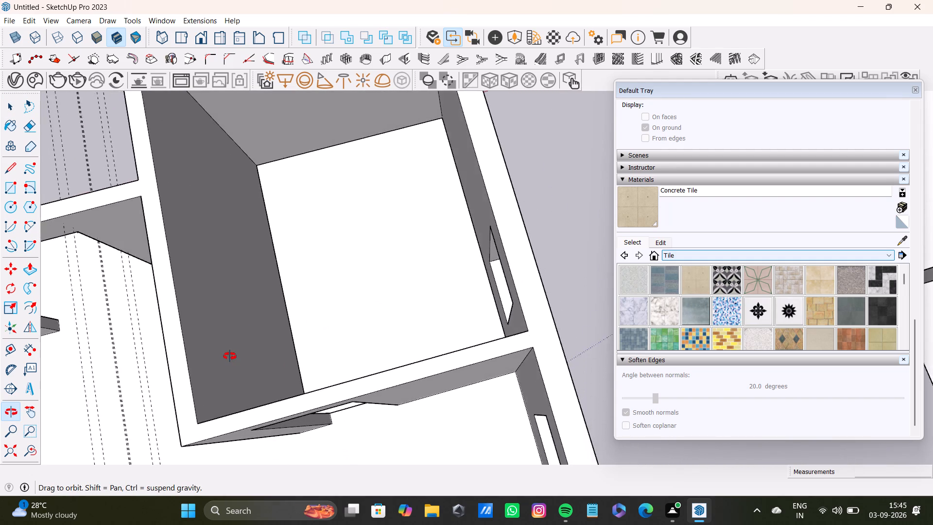
pyautogui.moveTo(230, 356); pyautogui.dragTo(151, 175, button='middle')
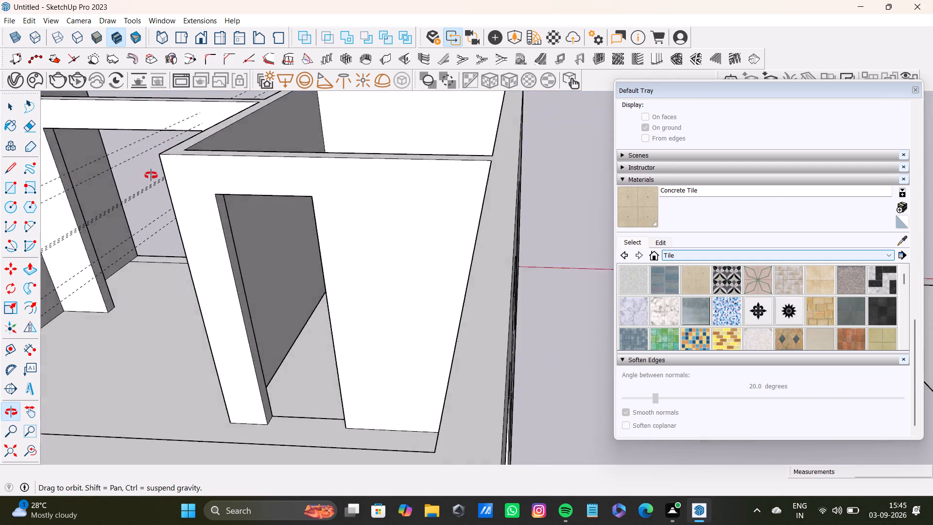
pyautogui.moveTo(151, 175); pyautogui.dragTo(376, 260, button='middle')
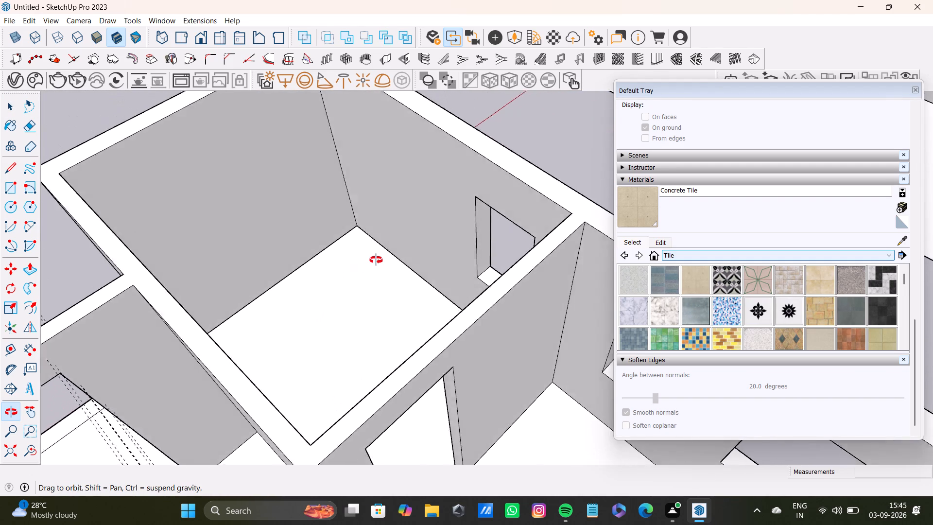
pyautogui.moveTo(376, 260); pyautogui.dragTo(353, 332, button='middle')
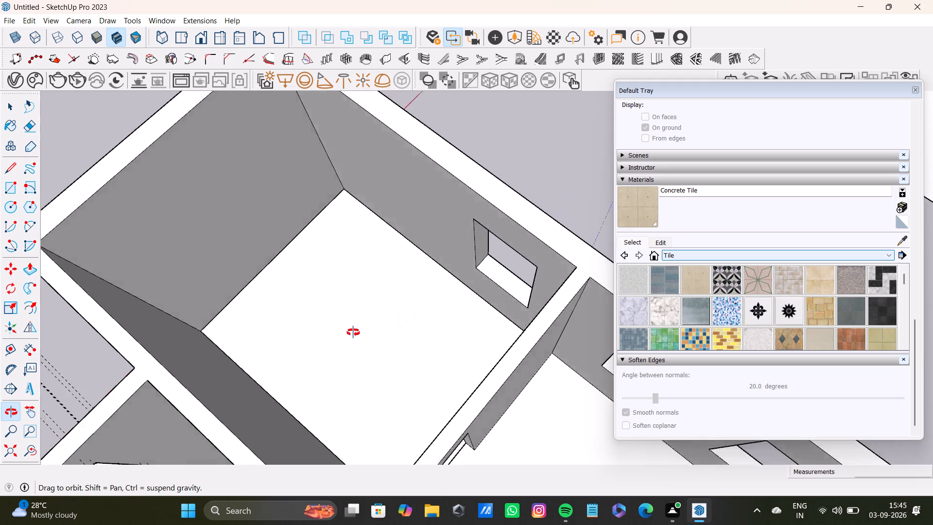
pyautogui.moveTo(353, 332); pyautogui.dragTo(201, 317, button='middle')
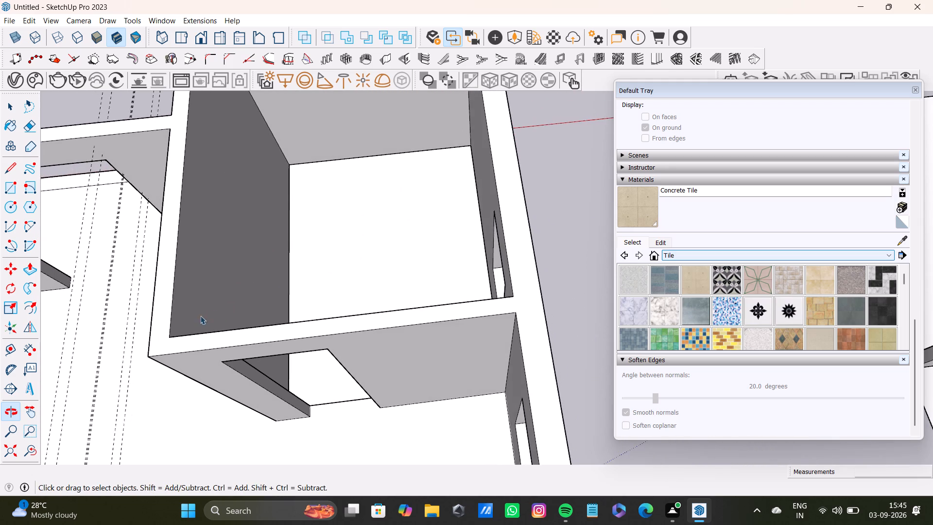
pyautogui.scroll(-7, 220, 294)
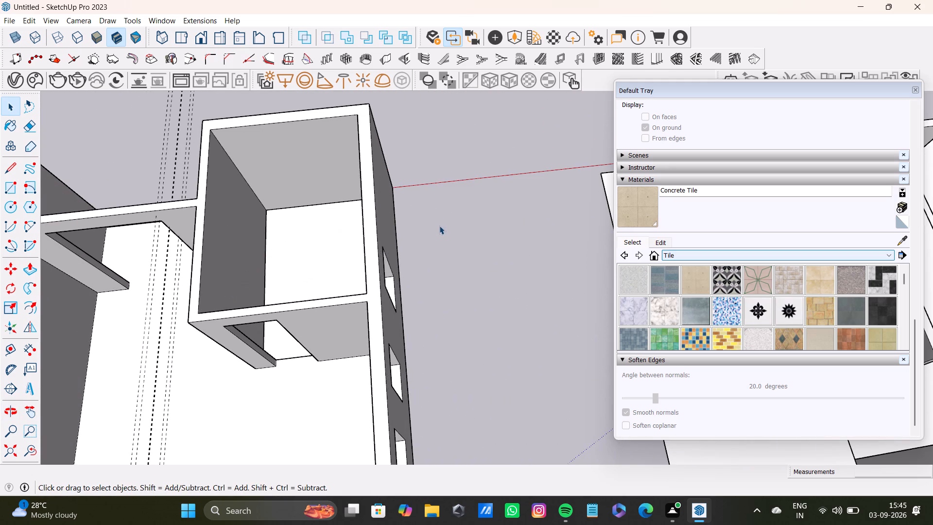
pyautogui.keyDown('shift'); pyautogui.moveTo(267, 214); pyautogui.dragTo(358, 265, button='middle'); pyautogui.keyUp('shift')
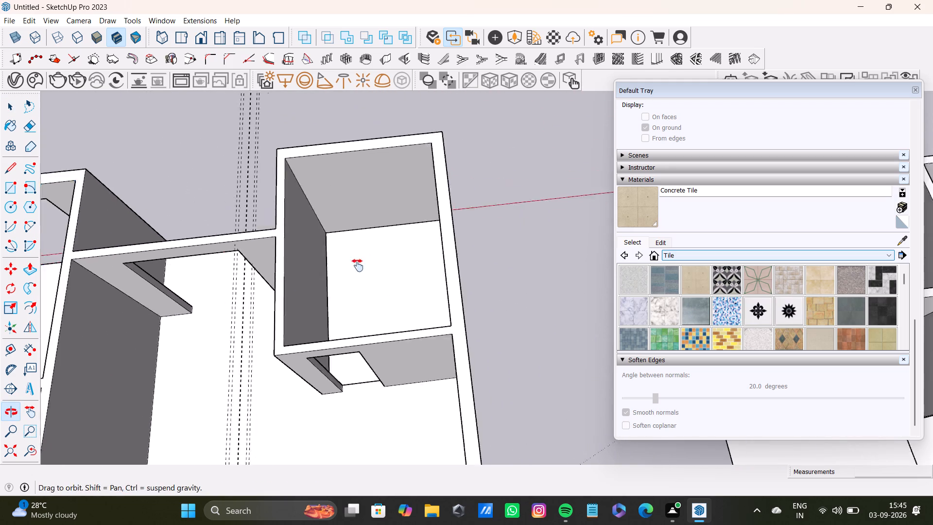
pyautogui.keyDown('shift'); pyautogui.moveTo(358, 265); pyautogui.dragTo(385, 314, button='middle'); pyautogui.keyUp('shift')
pyautogui.moveTo(408, 355); pyautogui.dragTo(169, 376, button='middle')
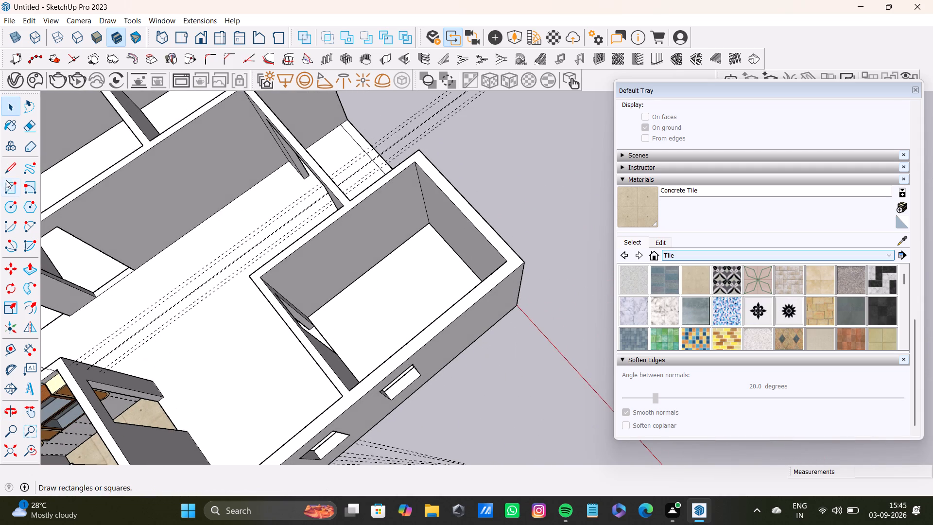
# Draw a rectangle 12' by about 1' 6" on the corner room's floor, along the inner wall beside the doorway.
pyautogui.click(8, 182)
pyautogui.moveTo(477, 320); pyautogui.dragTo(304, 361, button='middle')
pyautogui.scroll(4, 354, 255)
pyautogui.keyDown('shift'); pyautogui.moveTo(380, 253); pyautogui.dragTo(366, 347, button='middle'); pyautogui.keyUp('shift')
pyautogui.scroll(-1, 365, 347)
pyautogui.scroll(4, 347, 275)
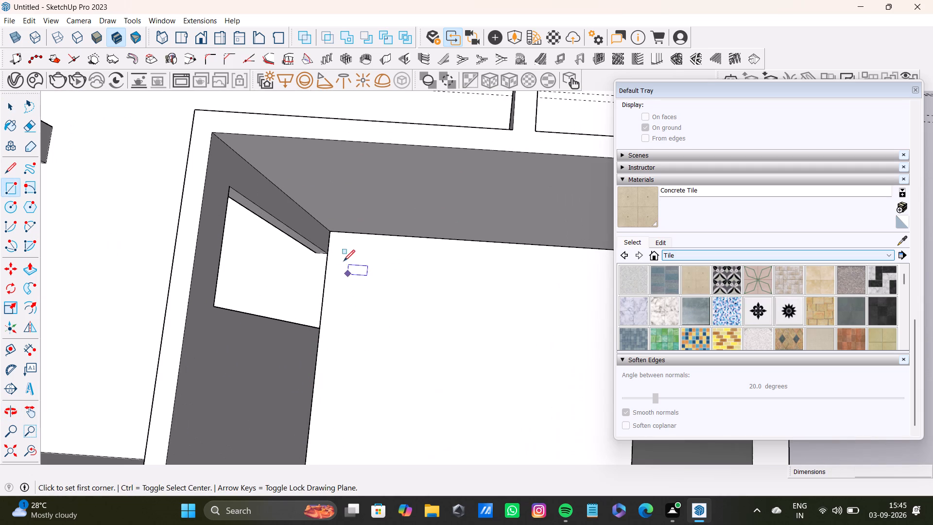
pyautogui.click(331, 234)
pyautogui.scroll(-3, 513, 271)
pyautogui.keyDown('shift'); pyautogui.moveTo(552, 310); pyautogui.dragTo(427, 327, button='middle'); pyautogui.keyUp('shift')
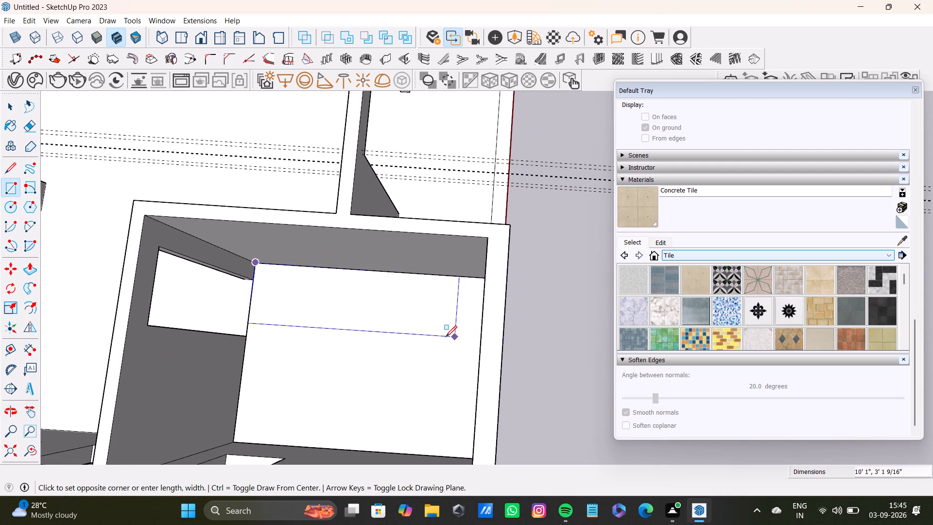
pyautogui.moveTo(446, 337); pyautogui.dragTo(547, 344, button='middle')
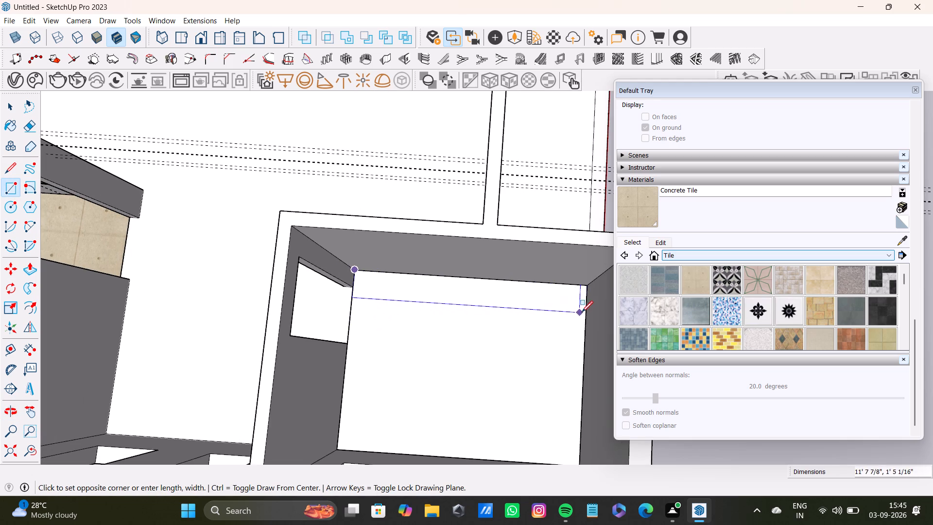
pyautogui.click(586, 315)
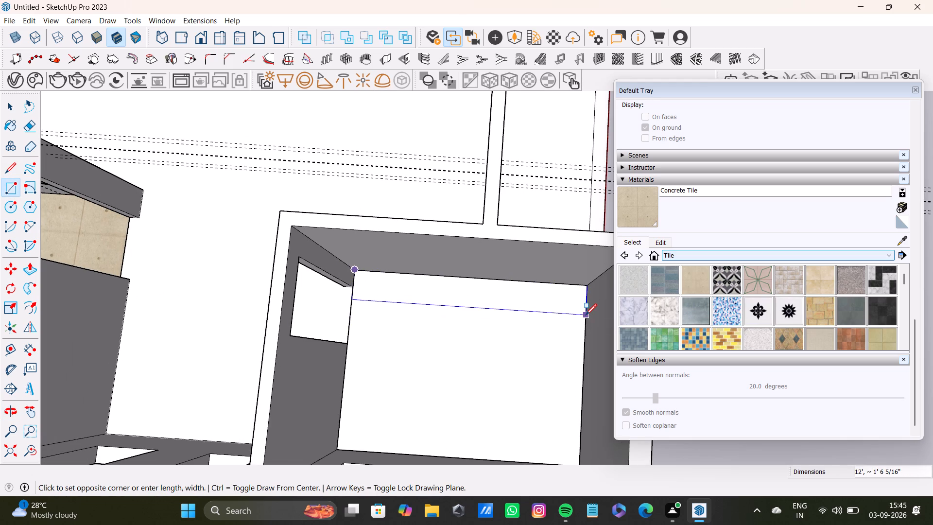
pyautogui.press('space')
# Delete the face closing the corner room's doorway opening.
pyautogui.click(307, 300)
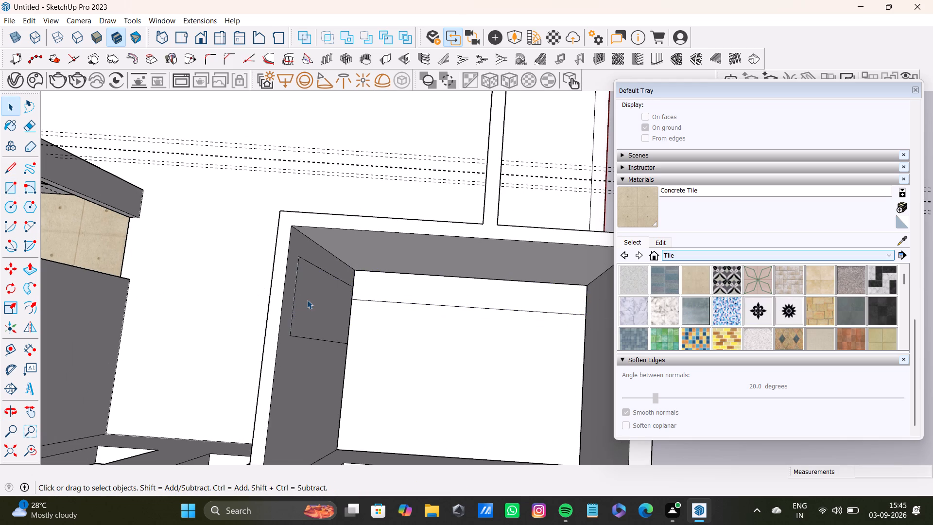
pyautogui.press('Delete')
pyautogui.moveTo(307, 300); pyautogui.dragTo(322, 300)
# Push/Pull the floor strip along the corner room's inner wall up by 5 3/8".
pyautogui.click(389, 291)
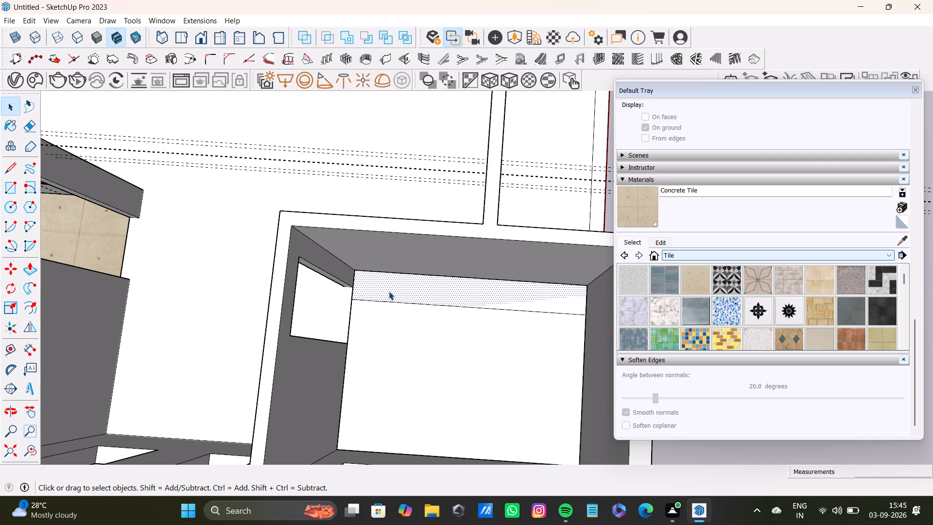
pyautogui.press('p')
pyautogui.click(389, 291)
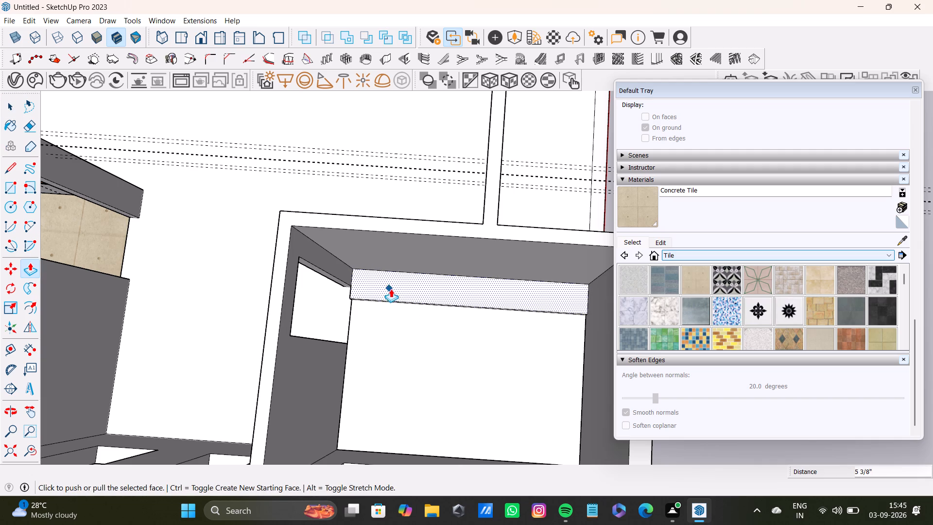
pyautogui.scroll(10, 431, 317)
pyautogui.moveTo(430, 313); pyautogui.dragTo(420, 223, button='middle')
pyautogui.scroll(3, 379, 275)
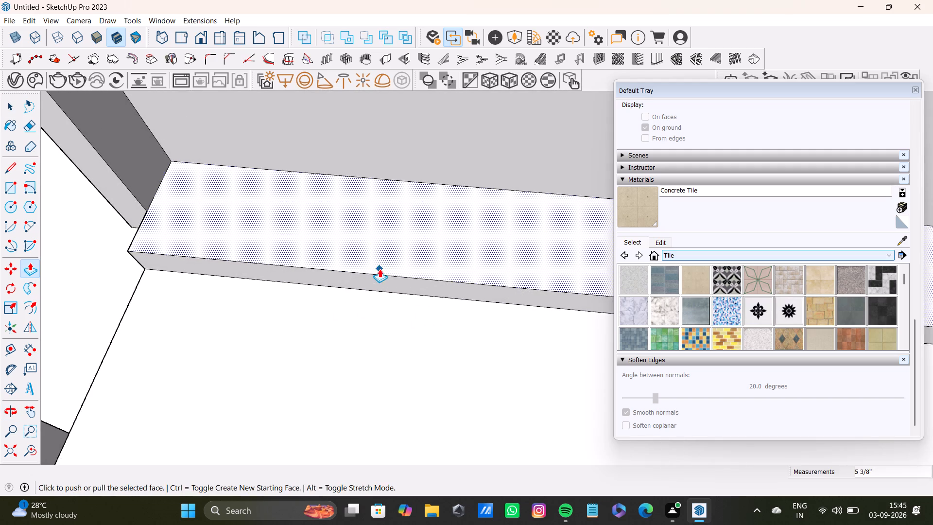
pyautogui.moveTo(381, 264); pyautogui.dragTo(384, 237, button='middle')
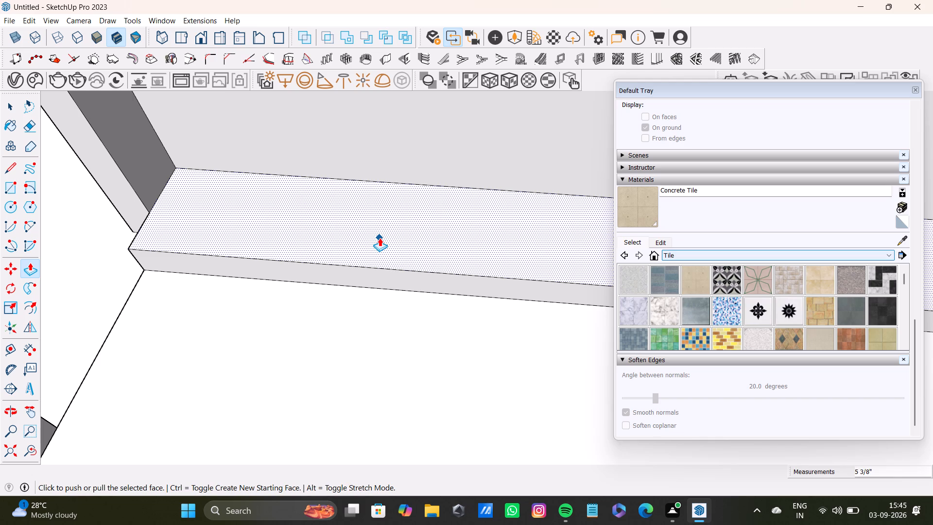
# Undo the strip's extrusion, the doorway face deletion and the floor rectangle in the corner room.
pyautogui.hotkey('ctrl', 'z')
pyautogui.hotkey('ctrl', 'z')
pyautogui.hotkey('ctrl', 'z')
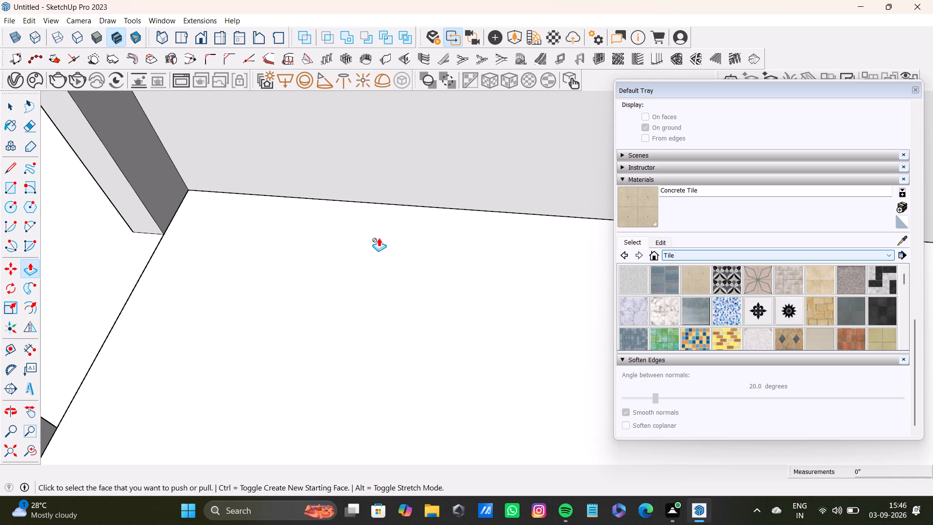
# Place a guide line across the corner room's floor, about 1' 6" from the long inner wall.
pyautogui.scroll(-4, 339, 246)
pyautogui.moveTo(303, 284); pyautogui.dragTo(246, 289, button='middle')
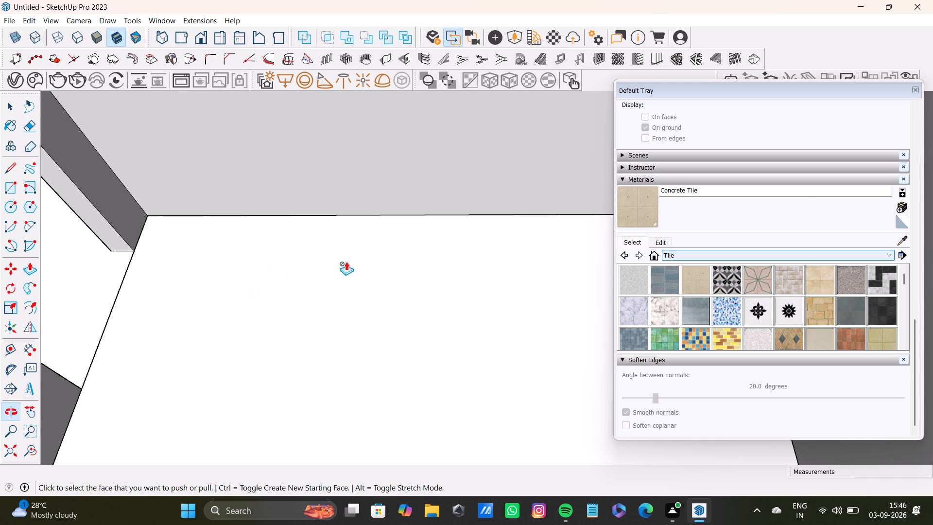
pyautogui.click(916, 91)
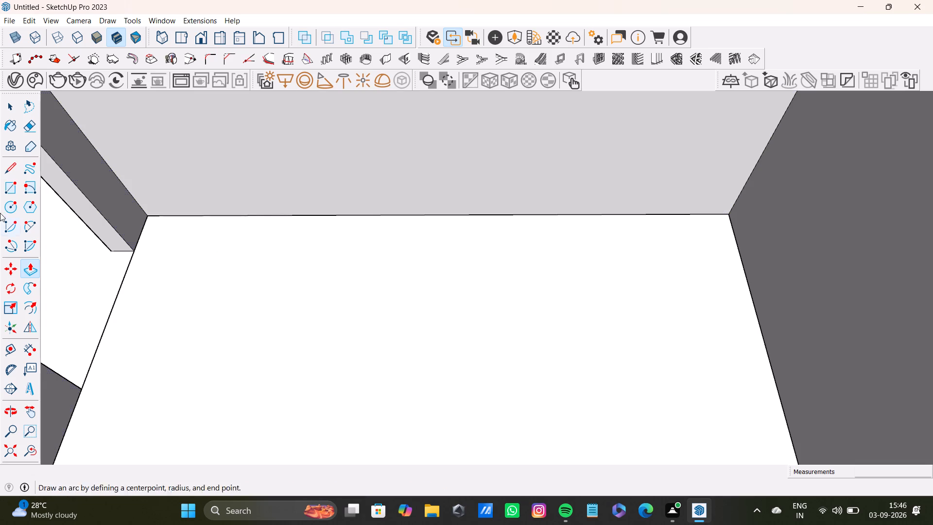
pyautogui.click(12, 181)
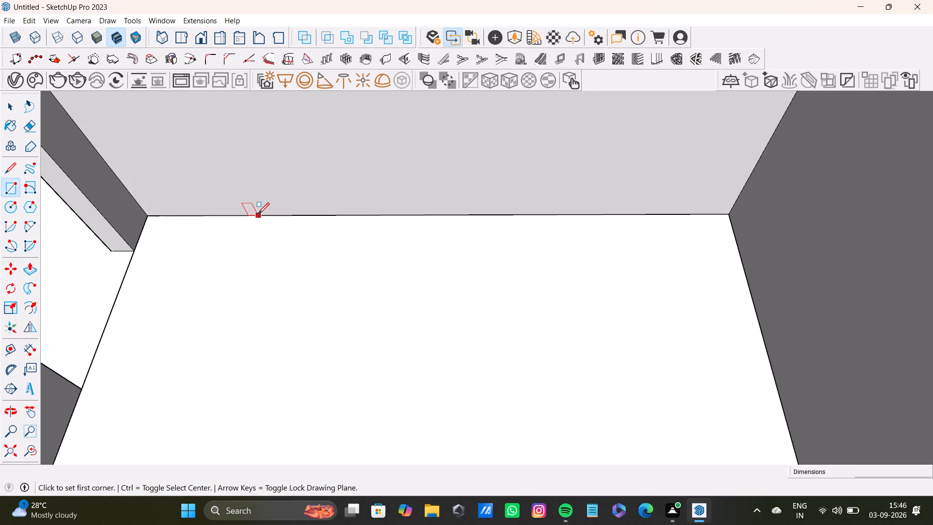
pyautogui.click(12, 347)
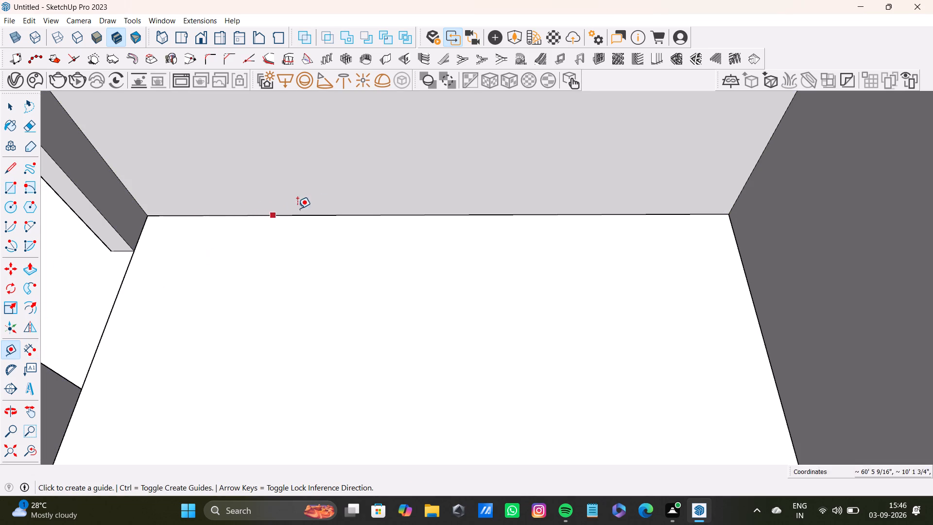
pyautogui.click(323, 217)
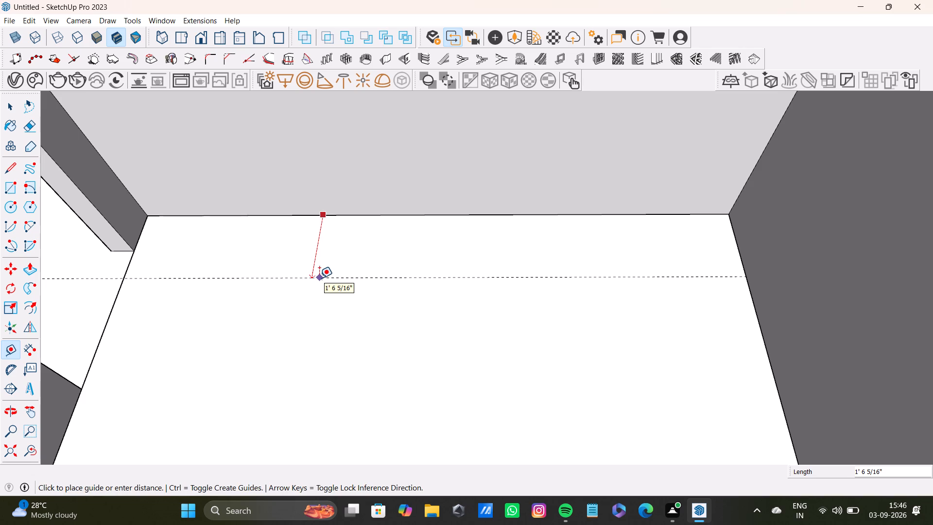
pyautogui.click(319, 278)
# Place floor guides about 2' 6" from the corner room's doorway wall and about 1' 9" from the opposite wall.
pyautogui.click(124, 262)
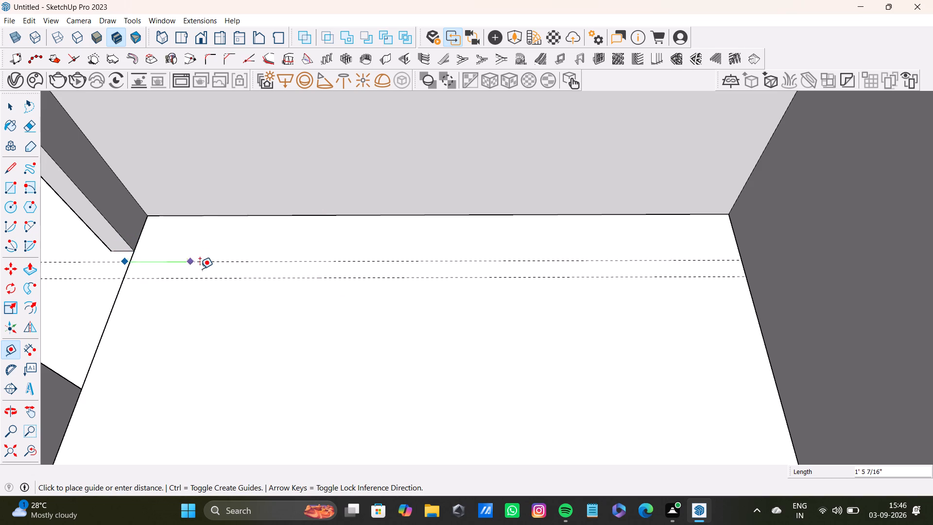
pyautogui.press('space')
pyautogui.write('t')
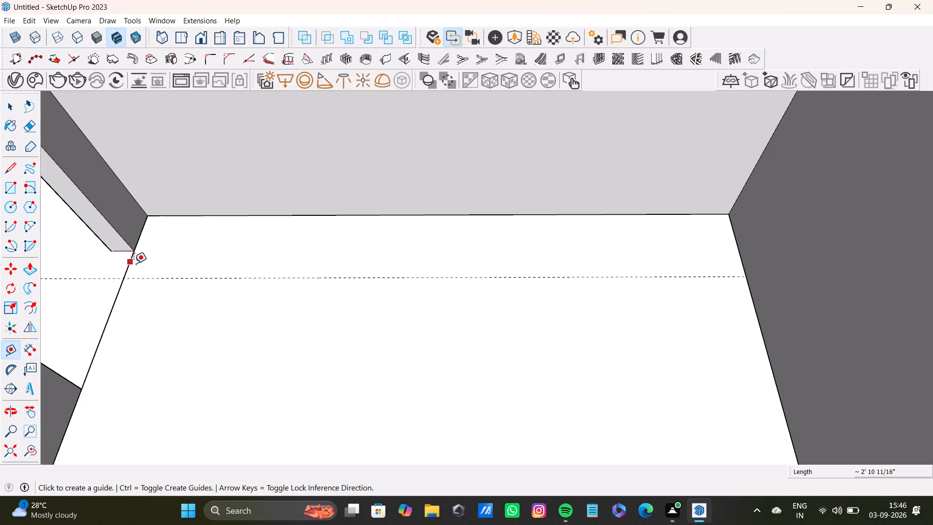
pyautogui.click(127, 264)
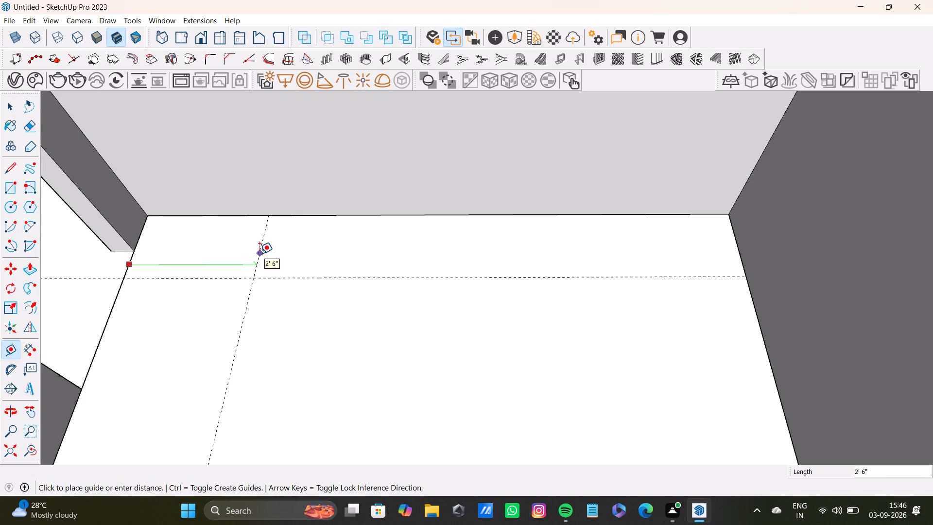
pyautogui.click(259, 254)
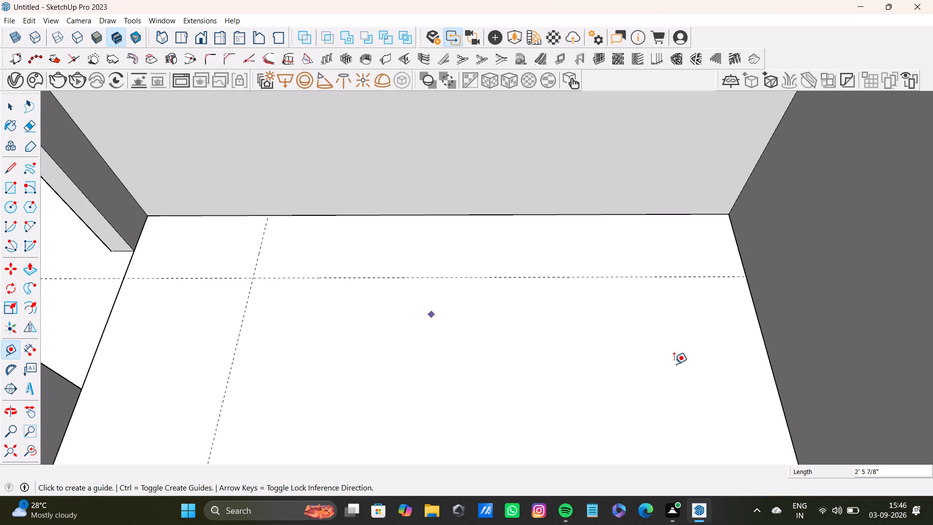
pyautogui.click(780, 401)
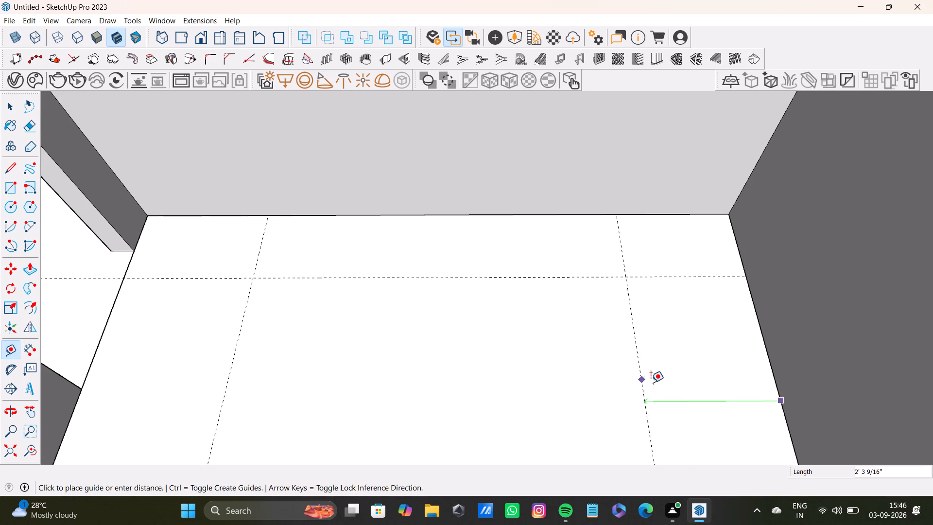
pyautogui.click(677, 389)
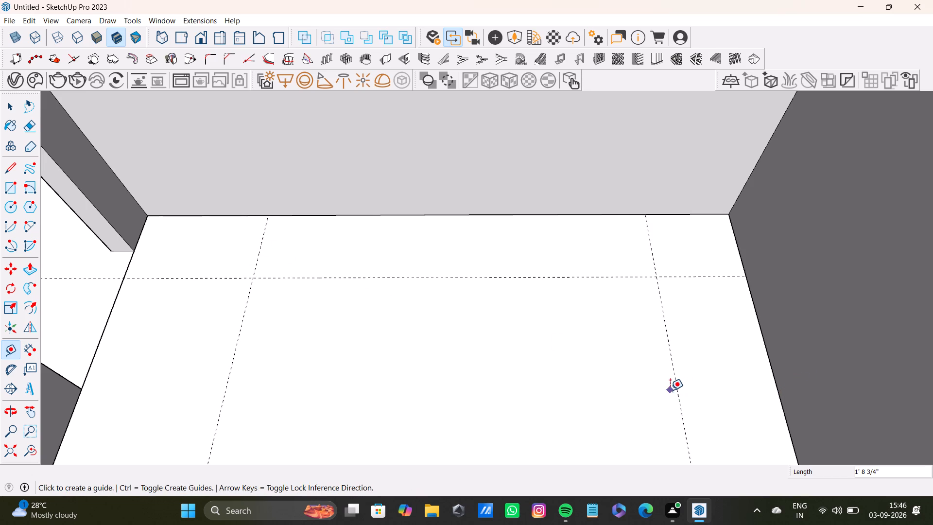
# Place a floor guide about 1' 5" from the corner room's window wall.
pyautogui.scroll(-4, 670, 390)
pyautogui.keyDown('shift'); pyautogui.moveTo(669, 396); pyautogui.dragTo(657, 255, button='middle'); pyautogui.keyUp('shift')
pyautogui.moveTo(470, 283); pyautogui.dragTo(896, 401, button='middle')
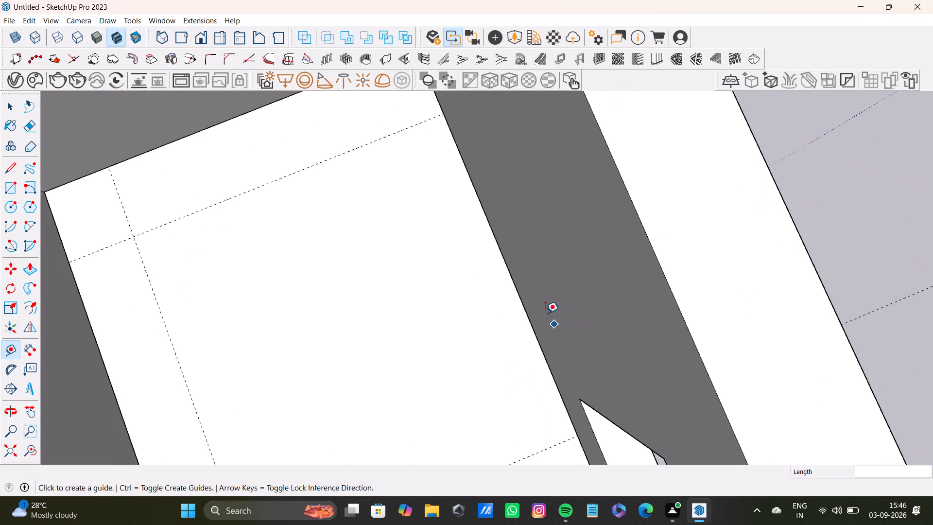
pyautogui.click(531, 318)
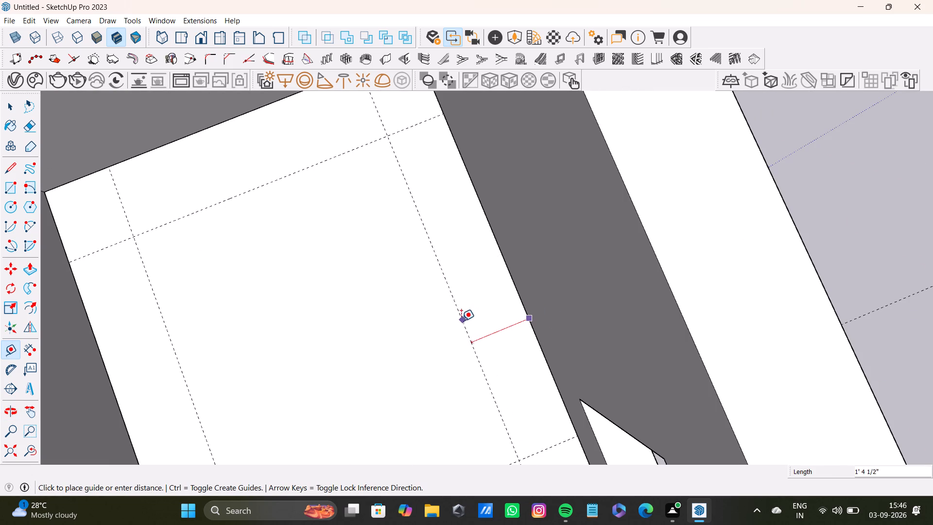
pyautogui.click(459, 320)
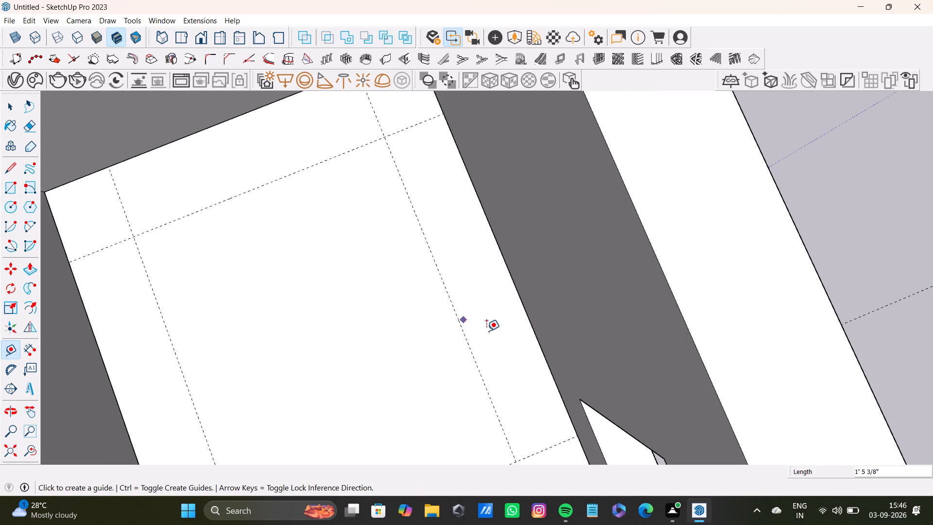
# Draw lines along the guides on the far and window sides, ending the strip at the window wall by the doorway-side guide.
pyautogui.scroll(-4, 486, 331)
pyautogui.keyDown('shift'); pyautogui.moveTo(488, 333); pyautogui.dragTo(565, 331, button='middle'); pyautogui.keyUp('shift')
pyautogui.moveTo(565, 331); pyautogui.dragTo(508, 334, button='middle')
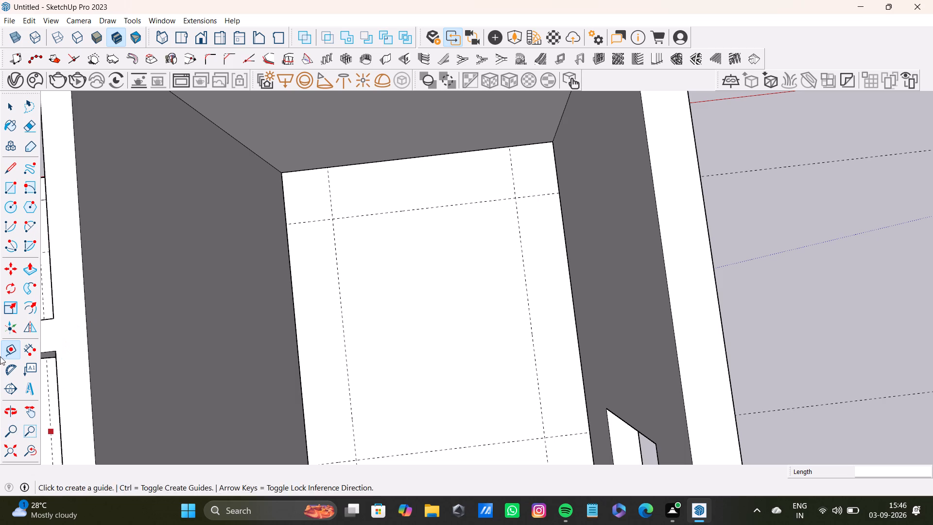
pyautogui.click(9, 167)
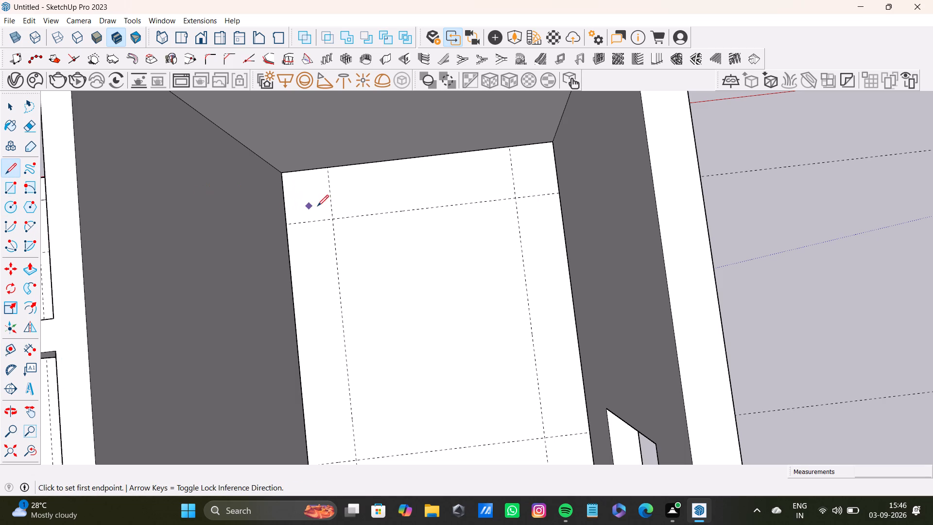
pyautogui.click(333, 219)
pyautogui.click(518, 199)
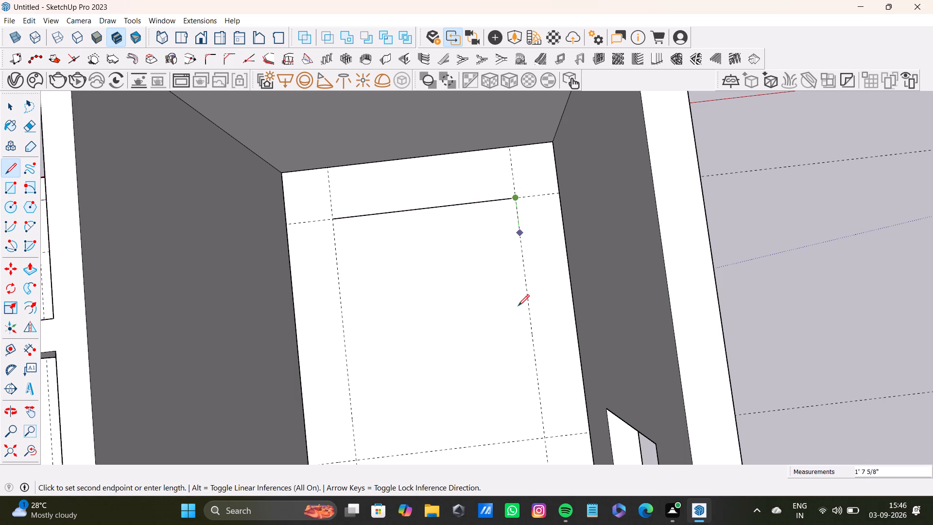
pyautogui.click(546, 436)
pyautogui.click(589, 432)
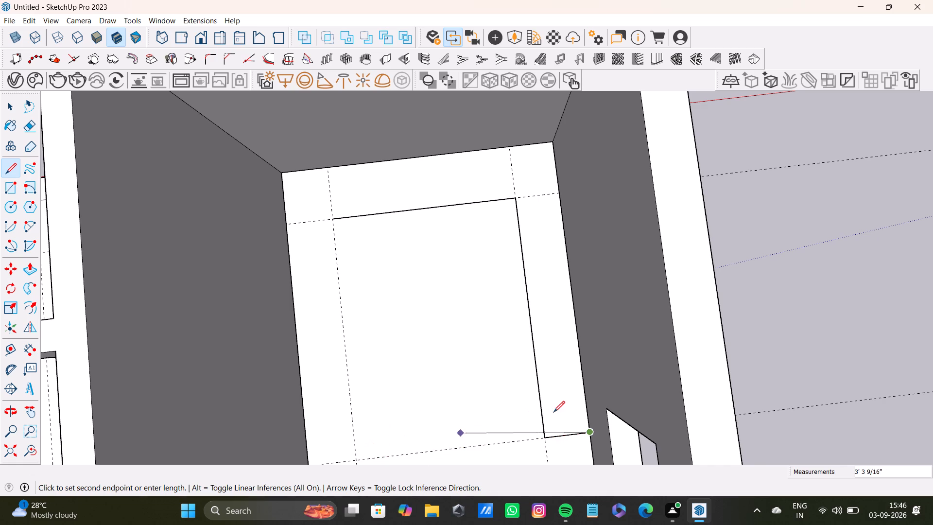
pyautogui.press('space')
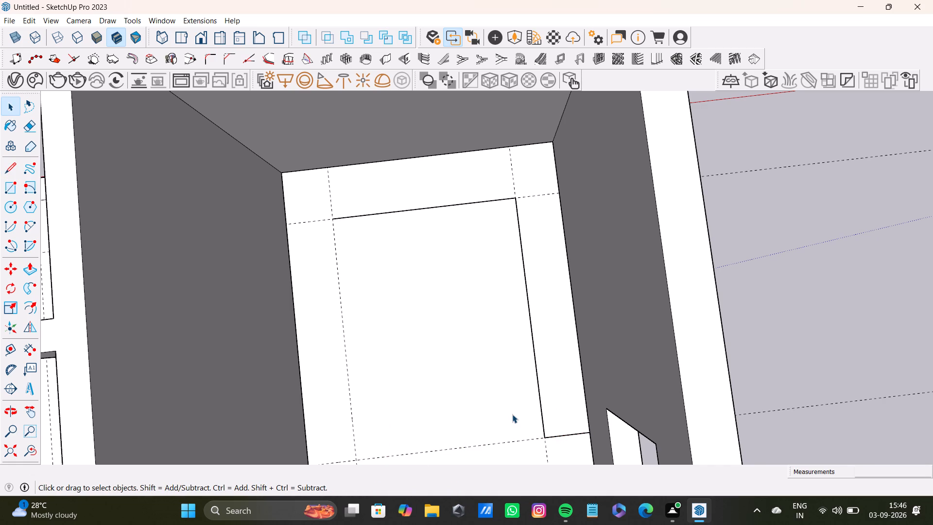
# Complete the U-shaped floor strip with a line along the inner-wall guide and a short end line to that wall.
pyautogui.press('l')
pyautogui.scroll(-3, 361, 417)
pyautogui.keyDown('shift'); pyautogui.moveTo(367, 415); pyautogui.dragTo(382, 335, button='middle'); pyautogui.keyUp('shift')
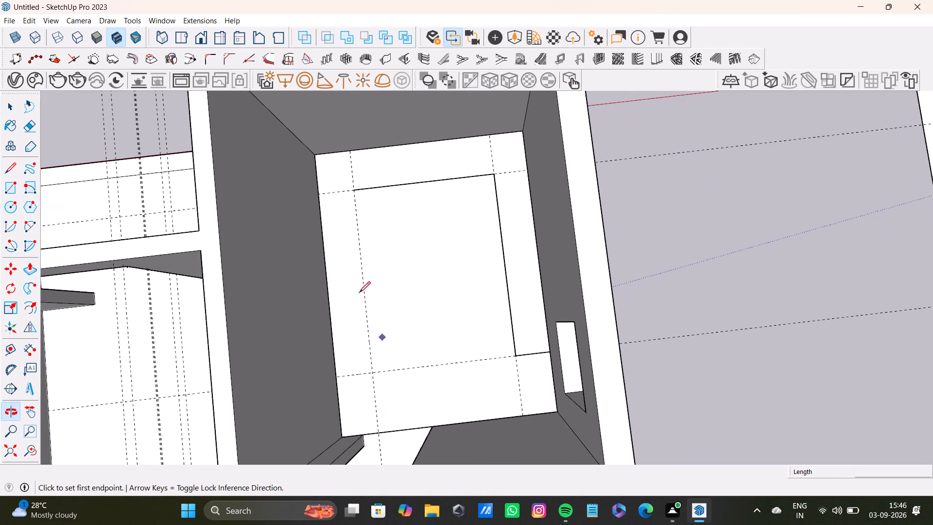
pyautogui.click(355, 189)
pyautogui.click(374, 368)
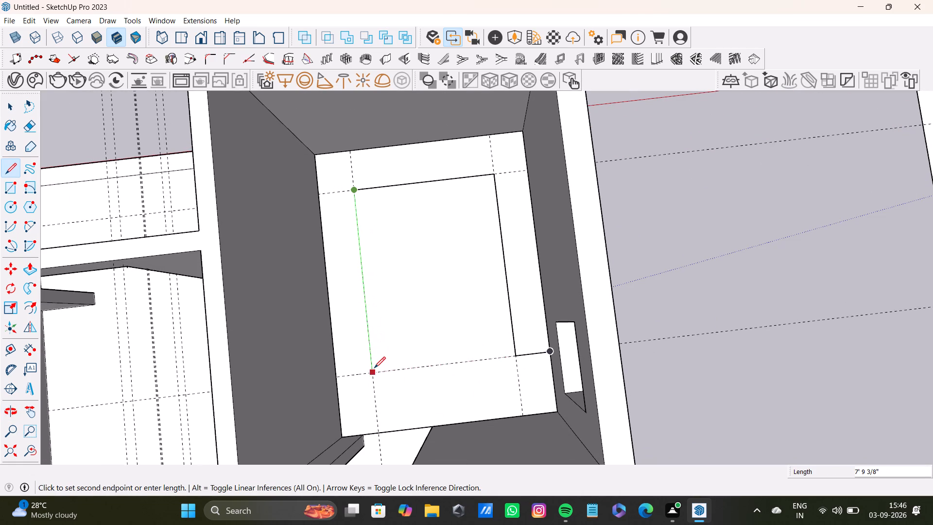
pyautogui.click(340, 375)
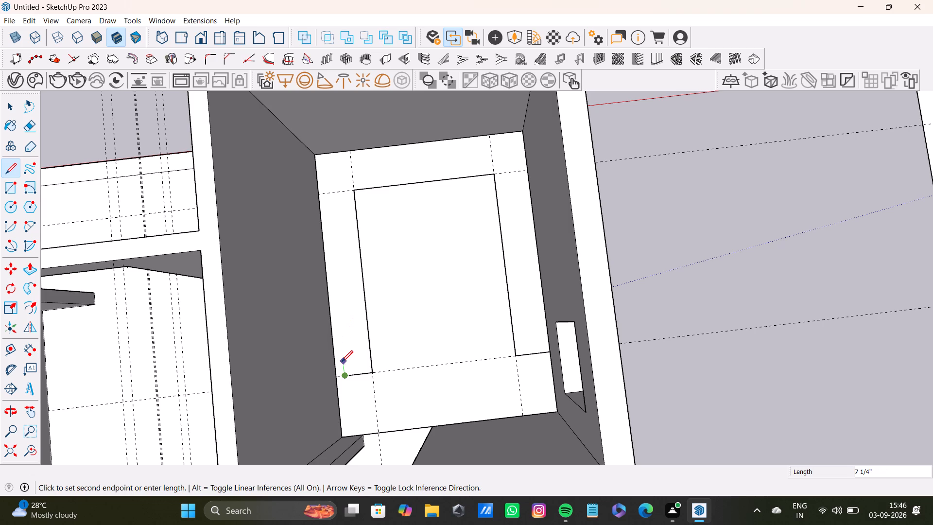
pyautogui.hotkey('ctrl', 'z')
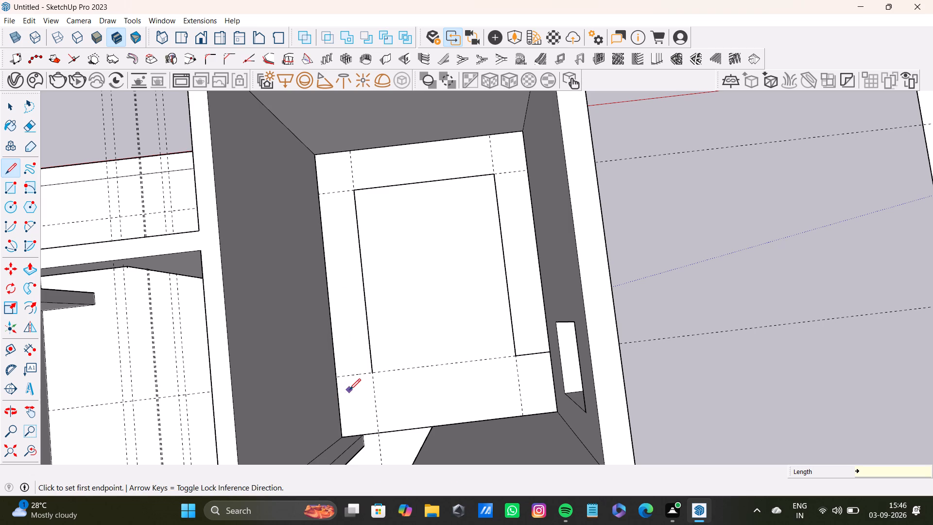
pyautogui.press('l')
pyautogui.scroll(7, 351, 390)
pyautogui.click(324, 369)
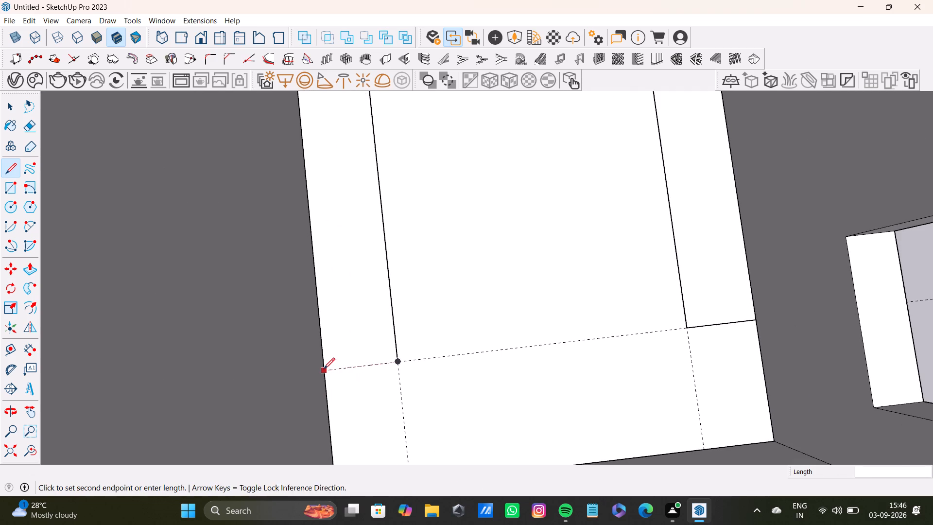
pyautogui.click(397, 364)
pyautogui.press('space')
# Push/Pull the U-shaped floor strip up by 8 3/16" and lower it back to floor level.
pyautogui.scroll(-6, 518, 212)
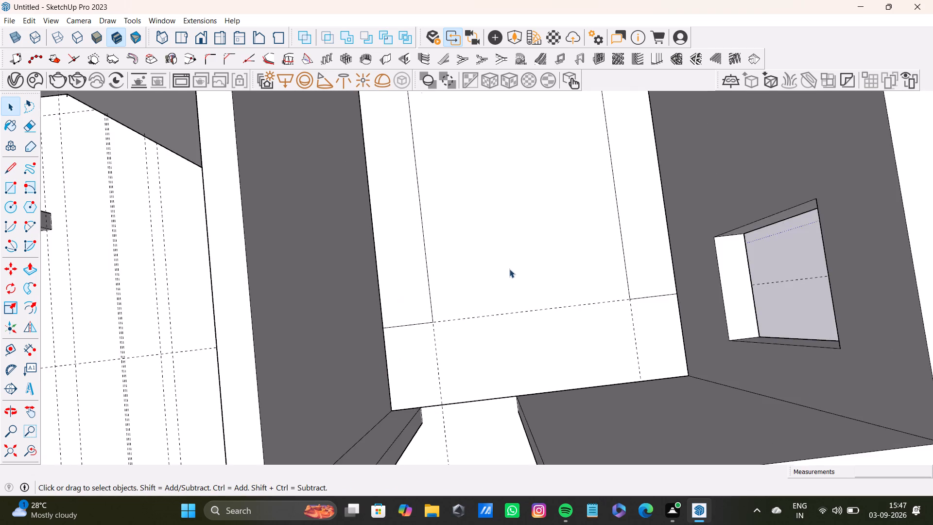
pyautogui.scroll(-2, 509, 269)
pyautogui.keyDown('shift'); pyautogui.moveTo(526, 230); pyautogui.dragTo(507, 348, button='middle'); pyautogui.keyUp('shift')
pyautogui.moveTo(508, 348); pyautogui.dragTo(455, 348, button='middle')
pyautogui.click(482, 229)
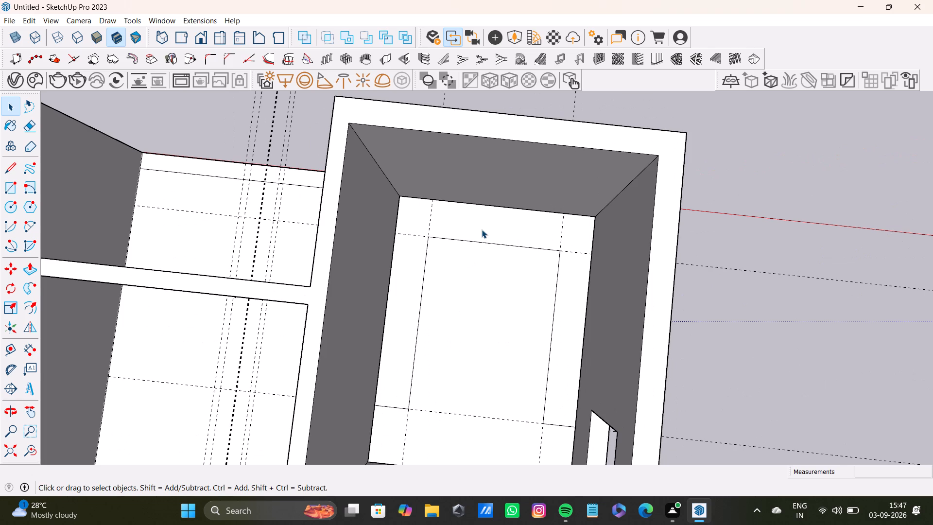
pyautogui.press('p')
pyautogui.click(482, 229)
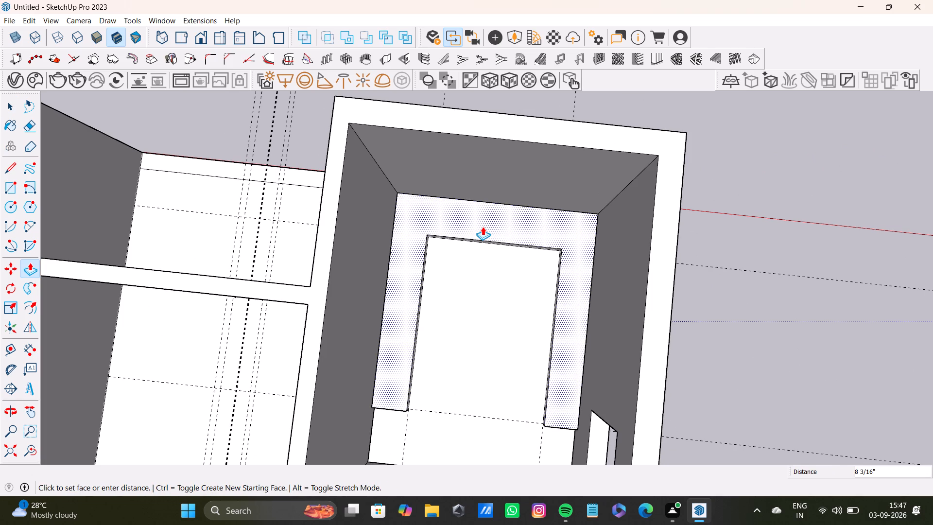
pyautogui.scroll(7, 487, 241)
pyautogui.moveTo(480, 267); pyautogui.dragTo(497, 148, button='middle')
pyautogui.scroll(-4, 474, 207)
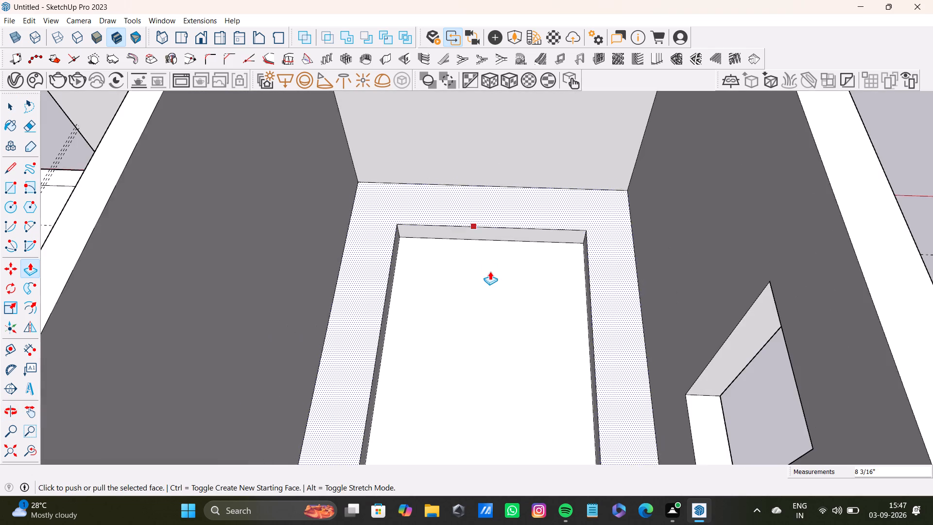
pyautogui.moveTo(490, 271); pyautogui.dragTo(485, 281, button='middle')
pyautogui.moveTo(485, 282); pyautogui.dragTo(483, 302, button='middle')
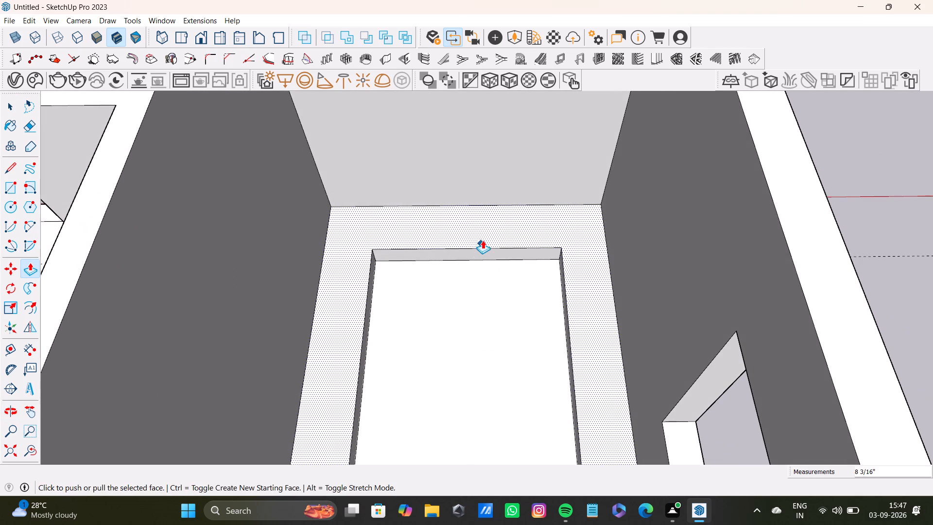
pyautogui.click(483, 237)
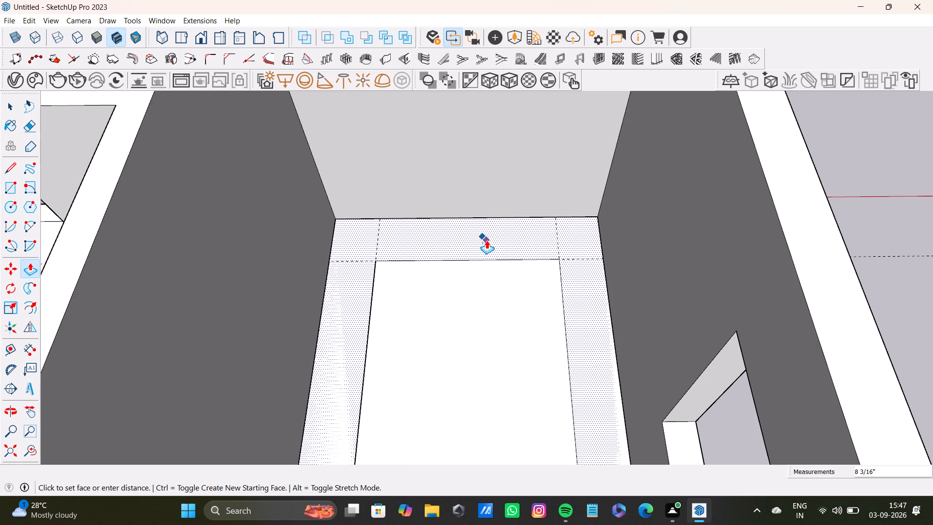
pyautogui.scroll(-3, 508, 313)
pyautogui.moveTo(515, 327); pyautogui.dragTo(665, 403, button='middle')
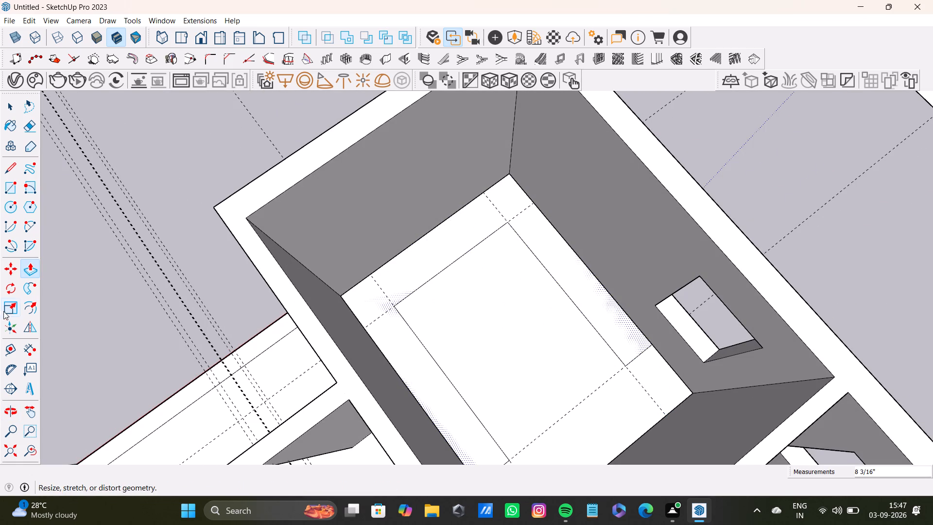
# Place a guide parallel to the U-shaped strip's end line at the window wall, offset toward the far wall.
pyautogui.click(14, 349)
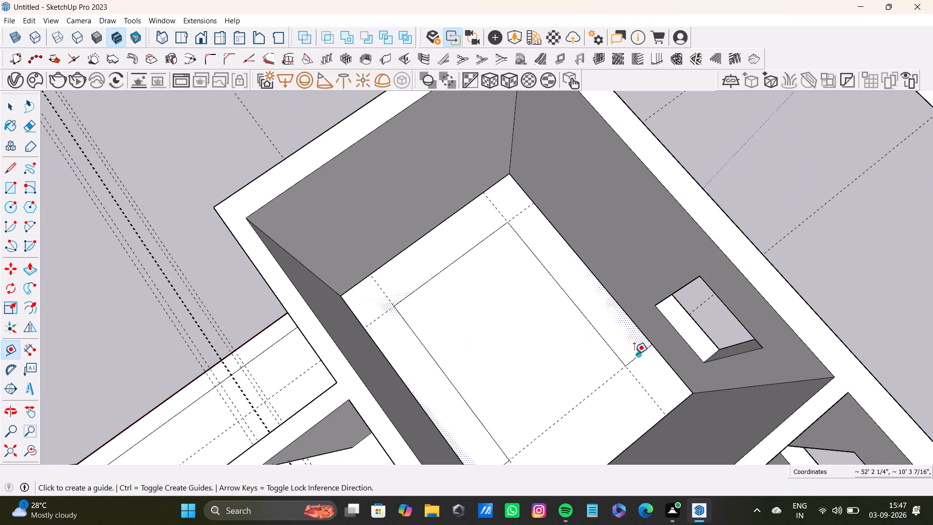
pyautogui.click(635, 359)
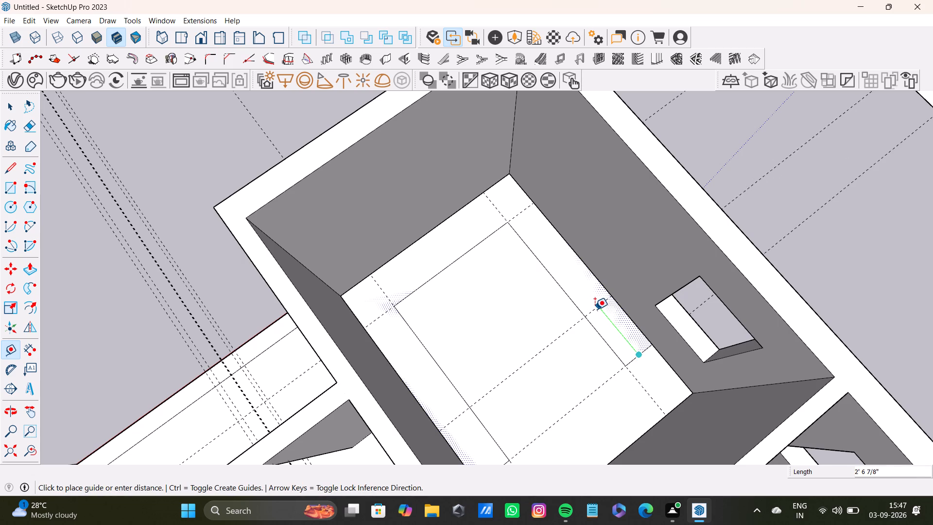
pyautogui.click(614, 325)
pyautogui.press('space')
# Delete the short line closing the end of the U-shaped strip at the window wall.
pyautogui.click(625, 358)
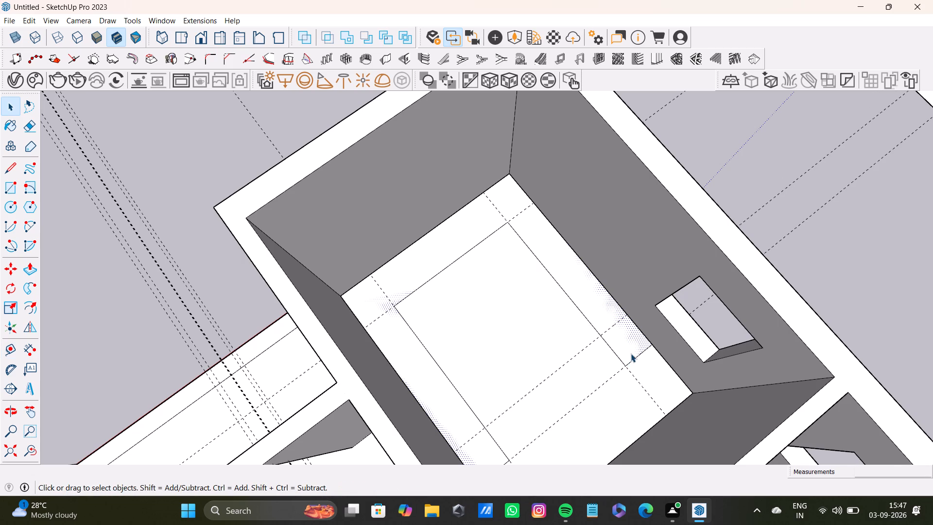
pyautogui.click(638, 355)
pyautogui.press('Delete')
pyautogui.moveTo(640, 353); pyautogui.dragTo(632, 354)
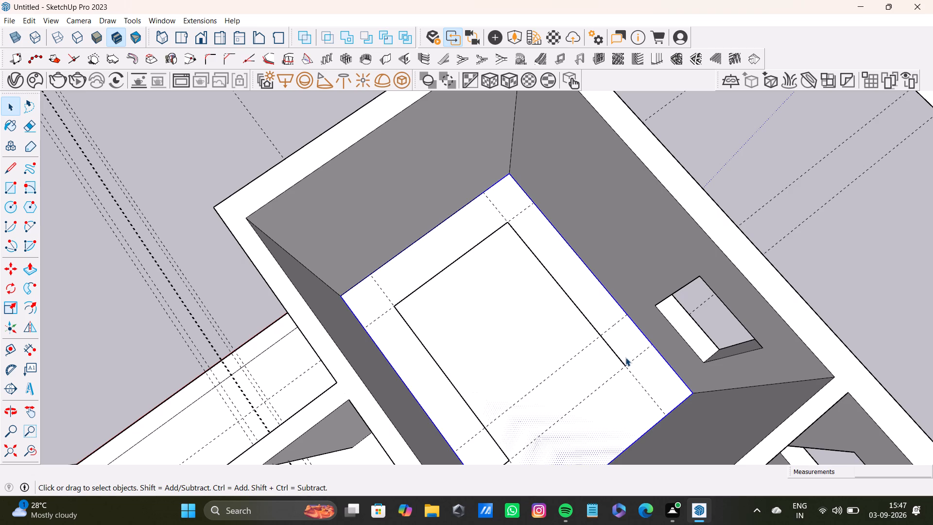
# Delete the long inner line of the U-shaped strip that runs parallel to the window wall.
pyautogui.click(622, 363)
pyautogui.press('Delete')
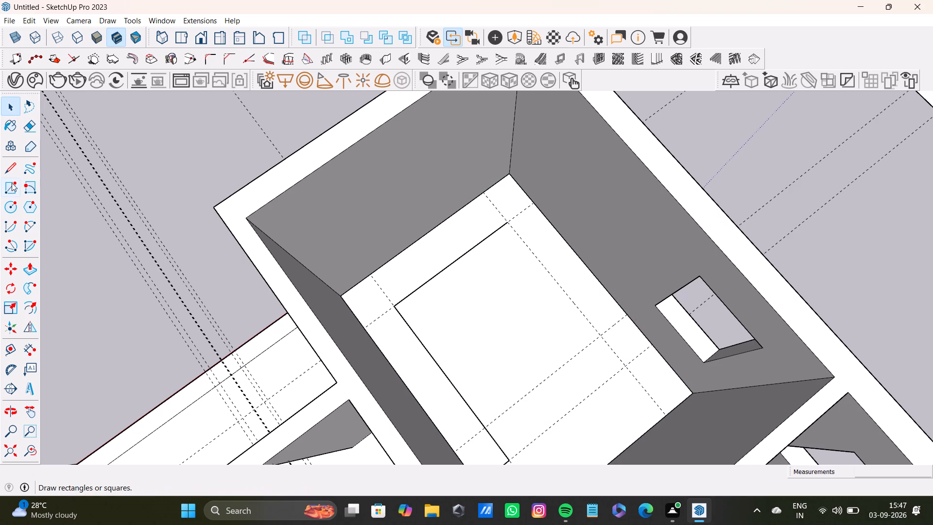
# Redraw the strip's inner line from the corner to the nearer cross guide, closing it with an end line about 1' 5 3/8" to the window wall.
pyautogui.click(14, 174)
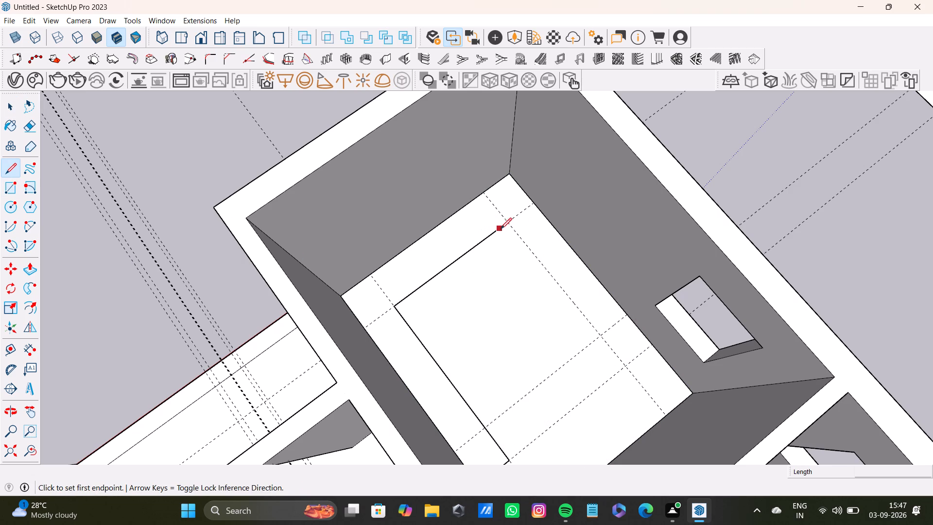
pyautogui.click(504, 224)
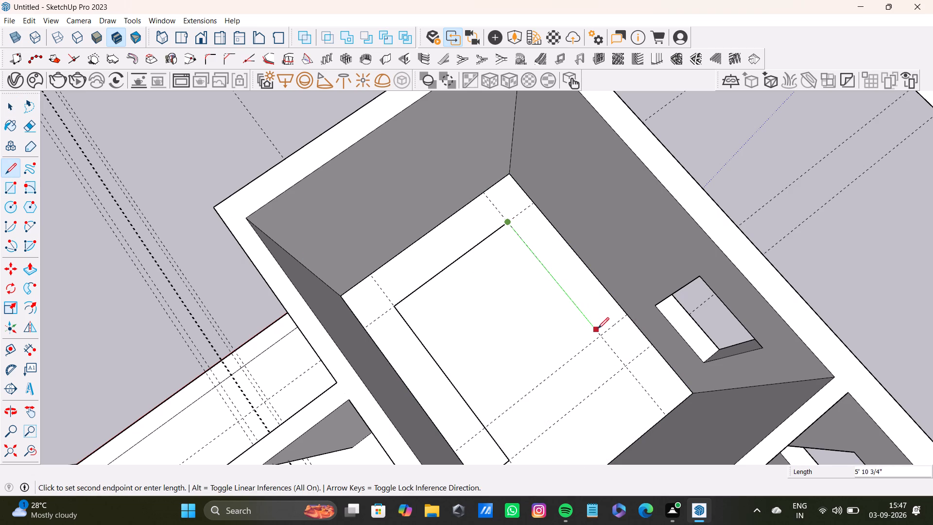
pyautogui.click(602, 333)
pyautogui.click(624, 316)
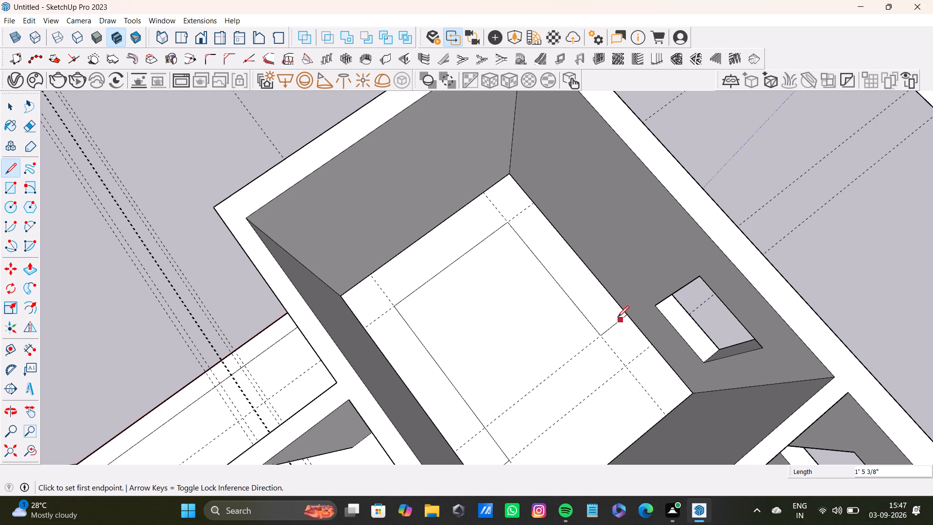
pyautogui.press('space')
# Push/Pull the reshaped U-shaped floor strip upward by about 7 3/8".
pyautogui.scroll(-6, 596, 342)
pyautogui.moveTo(610, 361); pyautogui.dragTo(431, 365, button='middle')
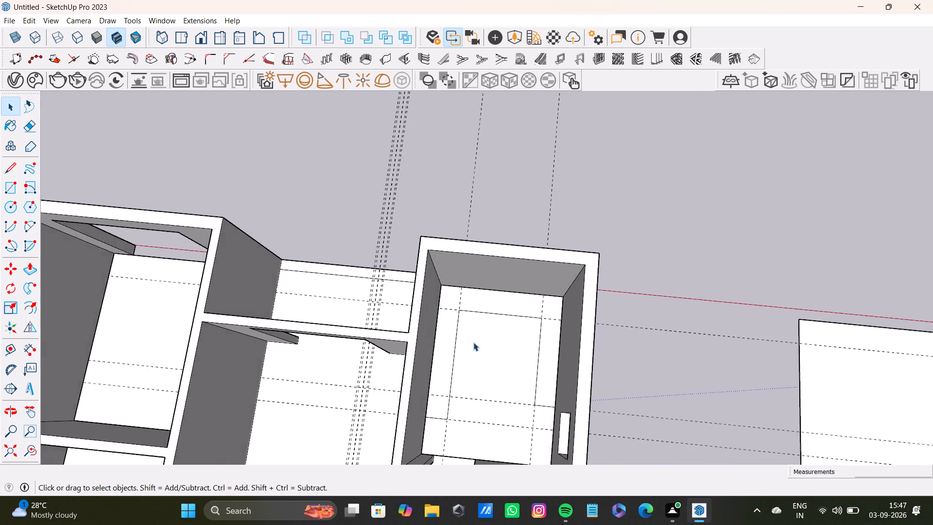
pyautogui.scroll(4, 473, 342)
pyautogui.click(436, 334)
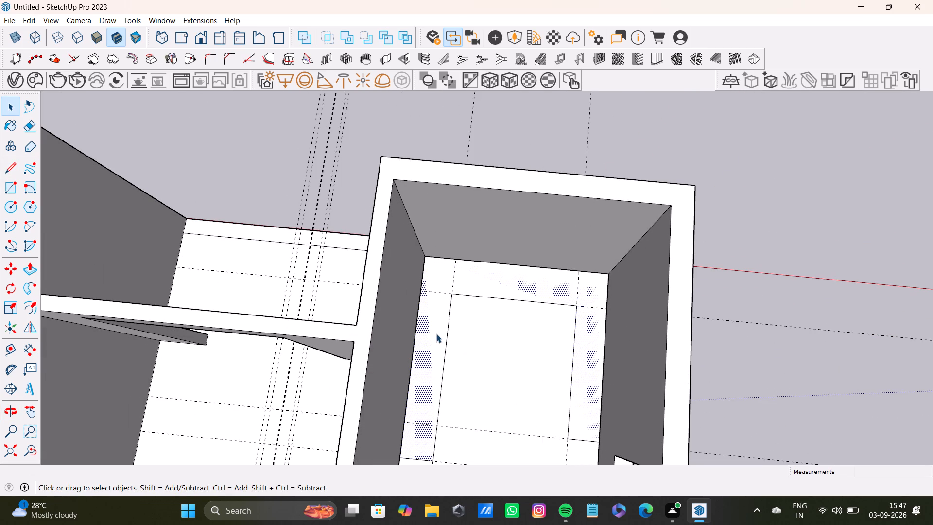
pyautogui.press('p')
pyautogui.moveTo(436, 334); pyautogui.dragTo(442, 332)
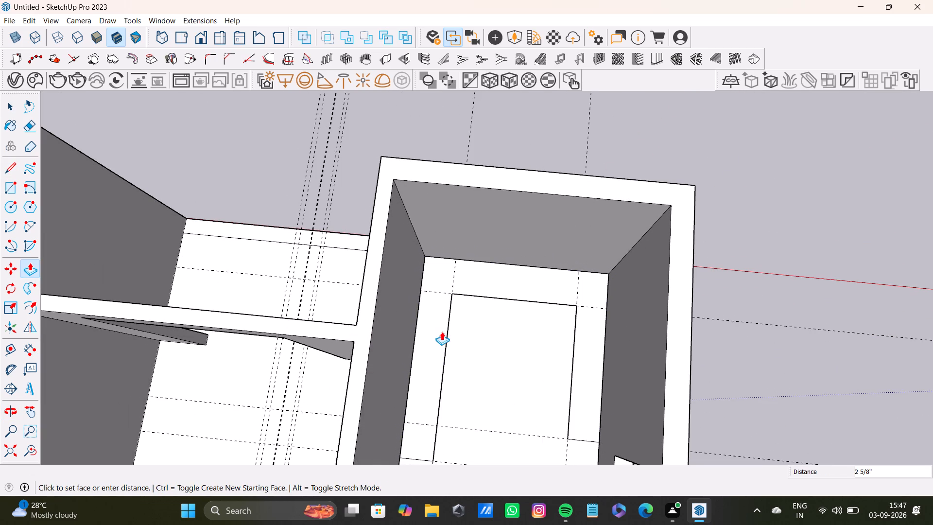
pyautogui.moveTo(442, 332); pyautogui.dragTo(441, 329)
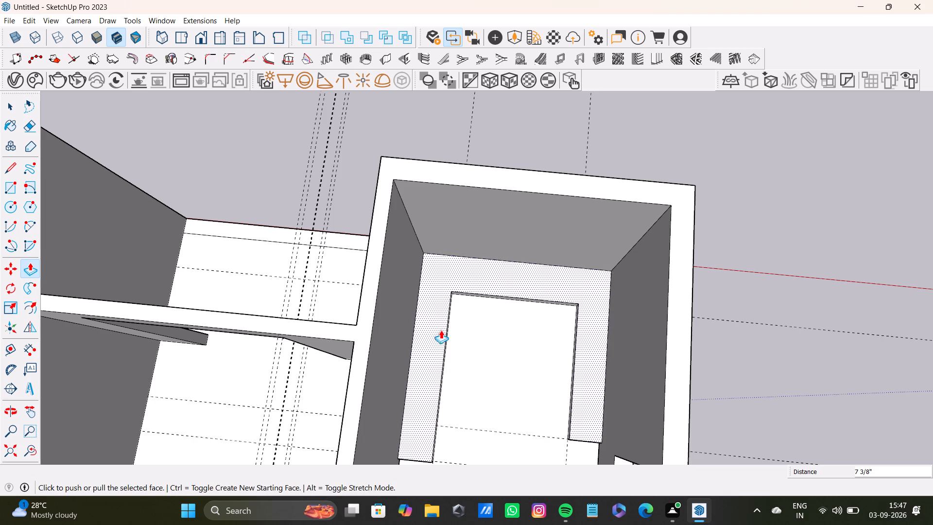
# Push/Pull the top of the raised U-shaped platform down by about 5 3/16".
pyautogui.scroll(3, 468, 368)
pyautogui.moveTo(479, 366); pyautogui.dragTo(479, 220, button='middle')
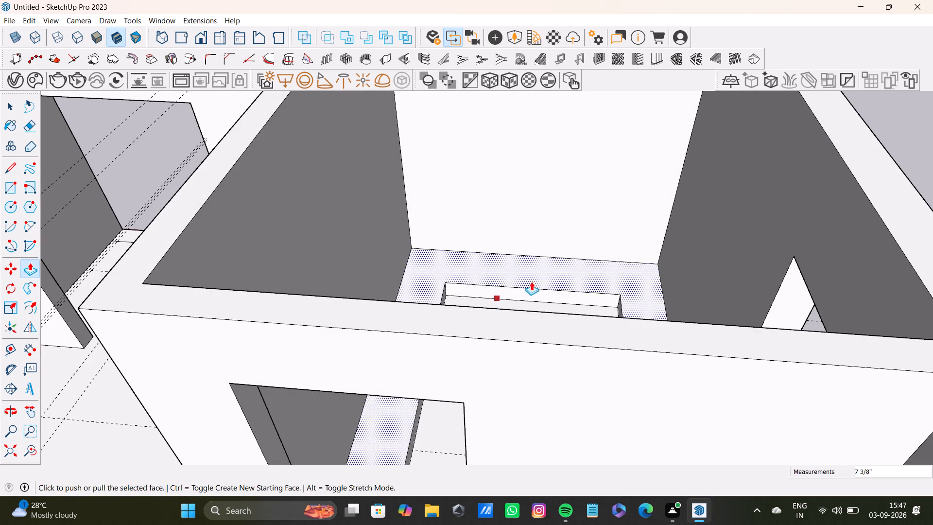
pyautogui.moveTo(563, 272); pyautogui.dragTo(601, 184, button='middle')
pyautogui.scroll(-1, 472, 370)
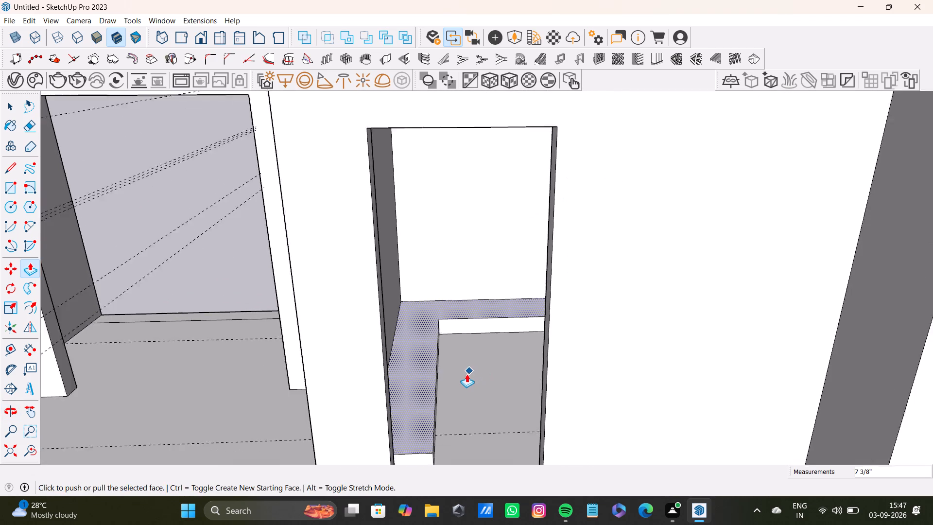
pyautogui.scroll(-1, 466, 374)
pyautogui.moveTo(466, 374); pyautogui.dragTo(431, 384, button='middle')
pyautogui.moveTo(430, 399); pyautogui.dragTo(431, 408)
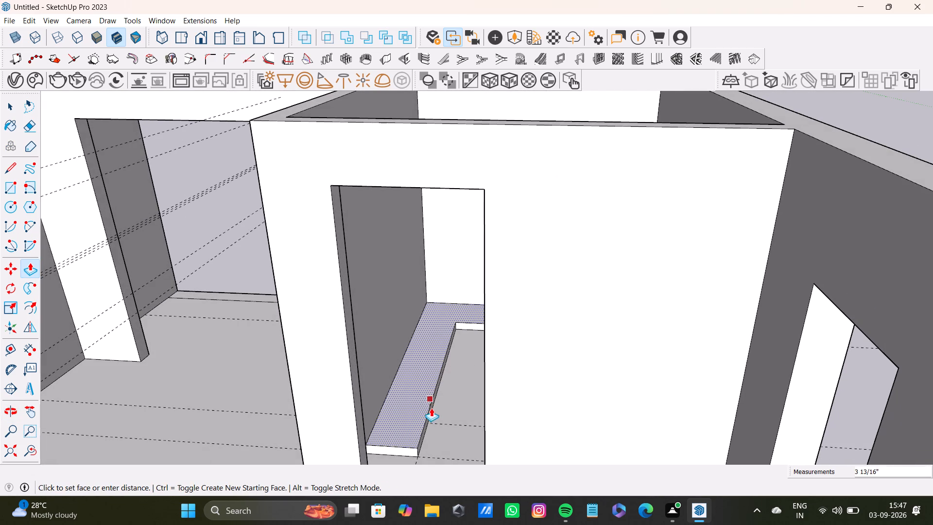
pyautogui.moveTo(431, 408); pyautogui.dragTo(432, 412)
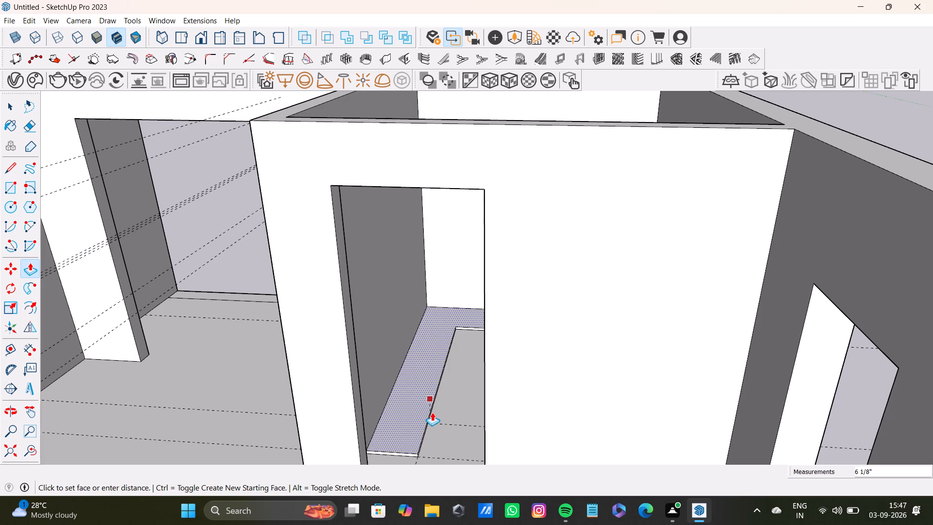
pyautogui.moveTo(432, 412); pyautogui.dragTo(432, 411)
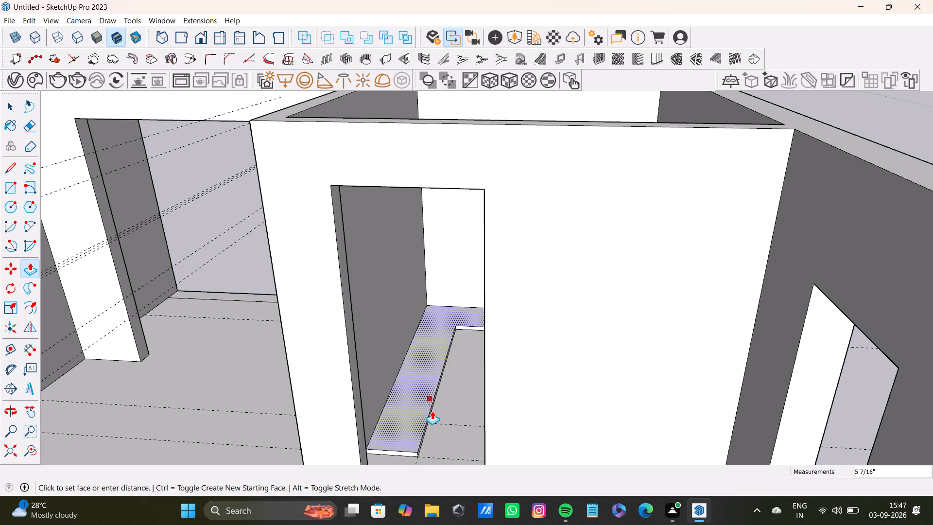
pyautogui.moveTo(432, 411); pyautogui.dragTo(432, 410)
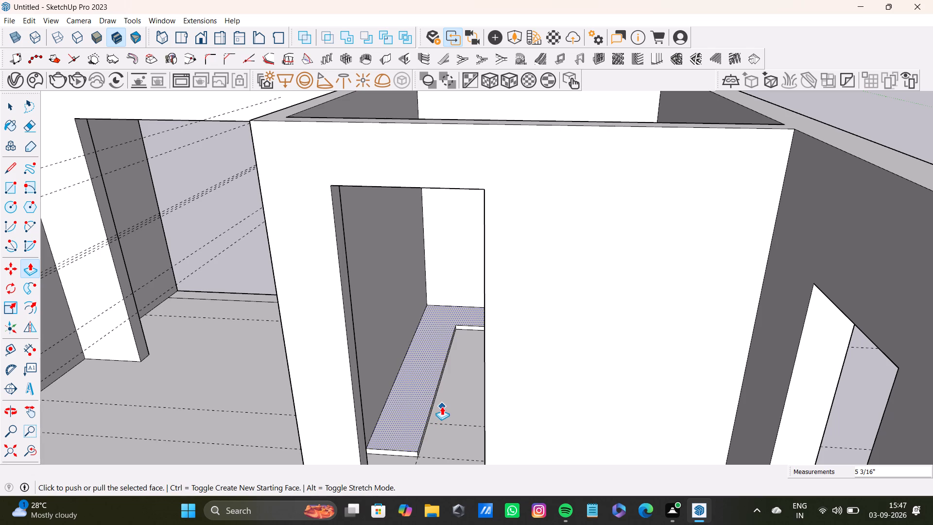
pyautogui.press('space')
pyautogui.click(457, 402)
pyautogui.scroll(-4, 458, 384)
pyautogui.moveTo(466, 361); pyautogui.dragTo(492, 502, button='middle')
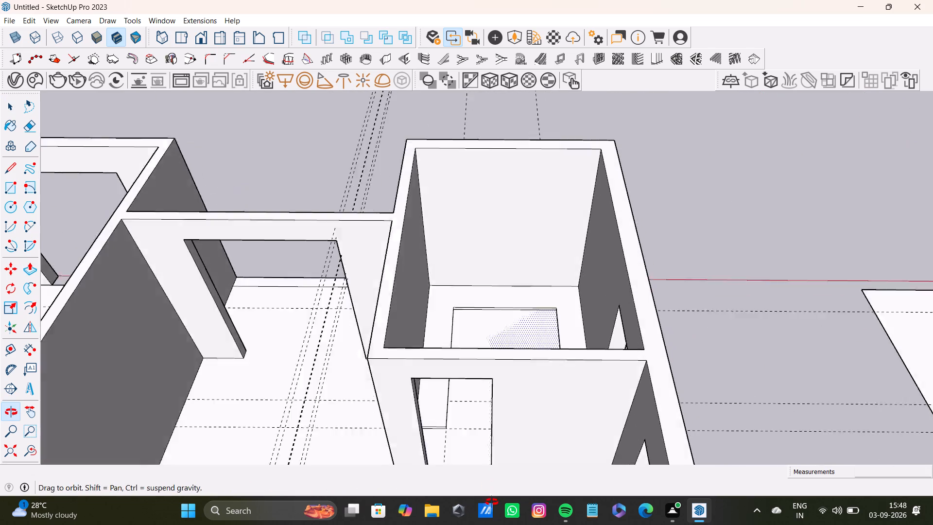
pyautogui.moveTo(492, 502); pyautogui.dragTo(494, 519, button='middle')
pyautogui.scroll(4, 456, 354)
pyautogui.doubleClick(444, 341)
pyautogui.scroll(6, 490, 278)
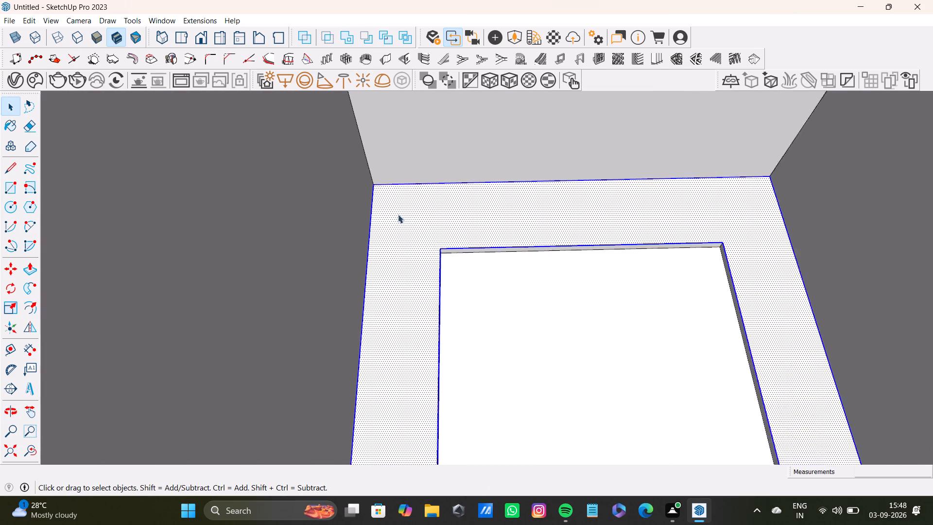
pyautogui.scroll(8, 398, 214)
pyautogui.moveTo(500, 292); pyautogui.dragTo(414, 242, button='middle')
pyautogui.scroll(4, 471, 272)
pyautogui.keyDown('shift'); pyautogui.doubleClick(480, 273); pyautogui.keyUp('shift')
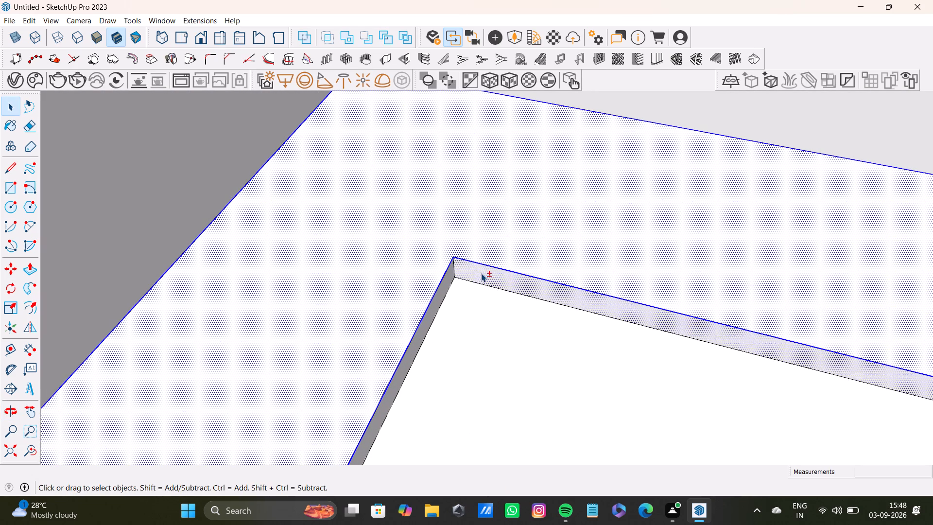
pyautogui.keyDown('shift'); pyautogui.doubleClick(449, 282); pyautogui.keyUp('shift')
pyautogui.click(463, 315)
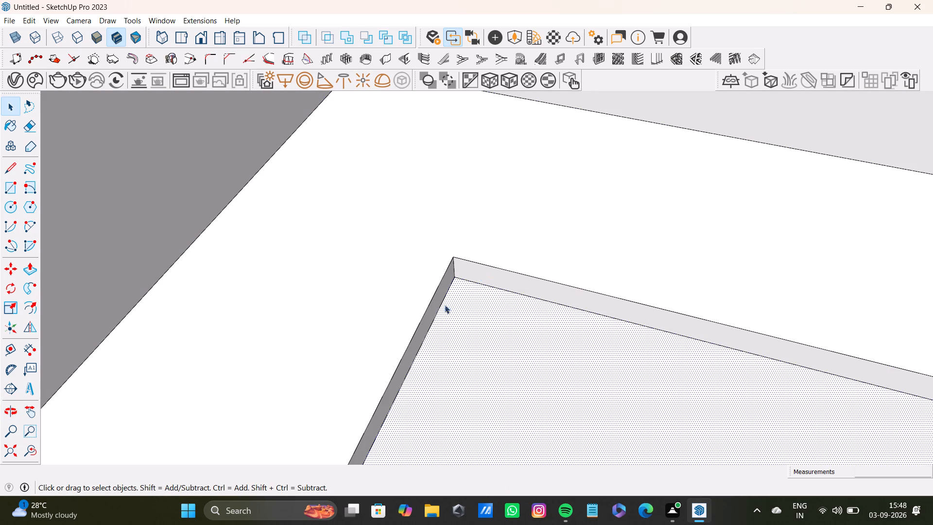
# Select the U-shaped platform's top, inner side and both end faces with their edges, and make them a group.
pyautogui.keyDown('shift'); pyautogui.doubleClick(508, 243); pyautogui.keyUp('shift')
pyautogui.keyDown('shift'); pyautogui.doubleClick(496, 278); pyautogui.keyUp('shift')
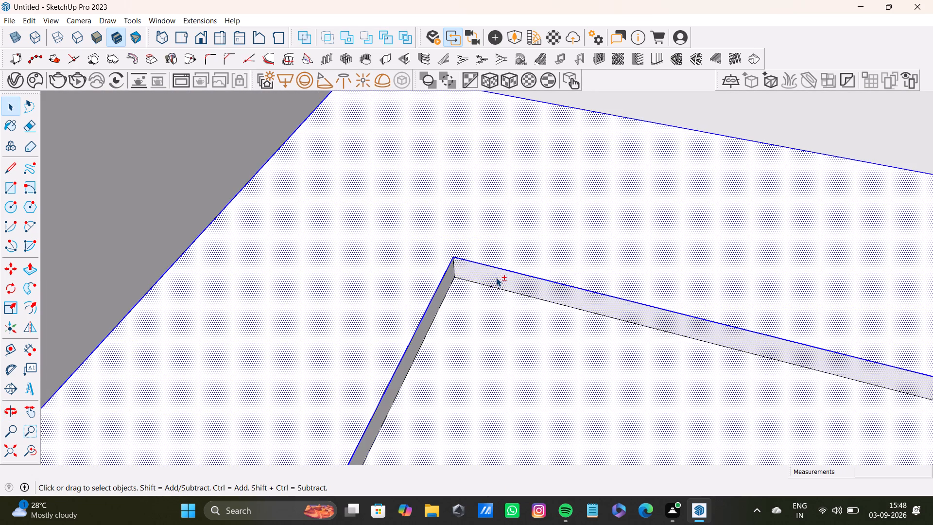
pyautogui.keyDown('shift'); pyautogui.doubleClick(449, 281); pyautogui.keyUp('shift')
pyautogui.keyDown('shift'); pyautogui.scroll(-12, 466, 317); pyautogui.keyUp('shift')
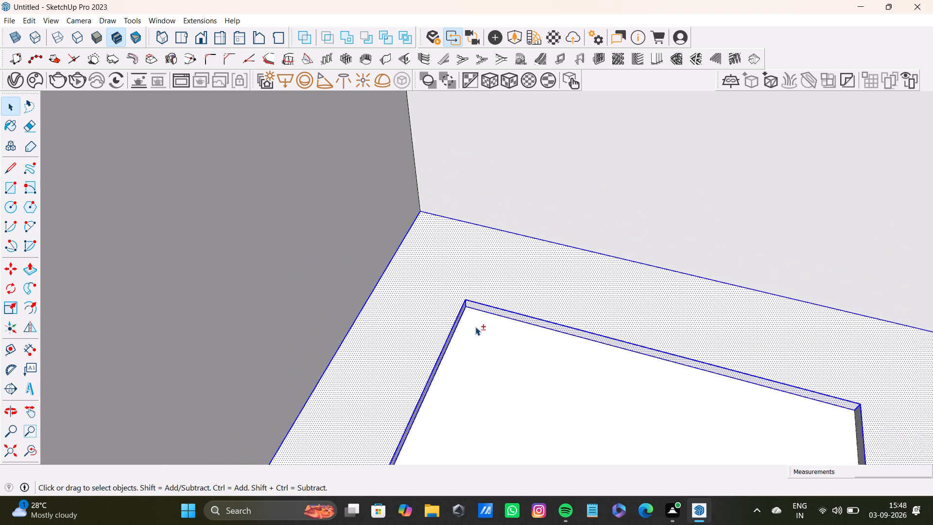
pyautogui.keyDown('shift'); pyautogui.scroll(-1, 475, 327); pyautogui.keyUp('shift')
pyautogui.keyDown('shift'); pyautogui.moveTo(520, 334); pyautogui.dragTo(411, 227, button='middle'); pyautogui.keyUp('shift')
pyautogui.moveTo(448, 276); pyautogui.dragTo(478, 285, button='middle')
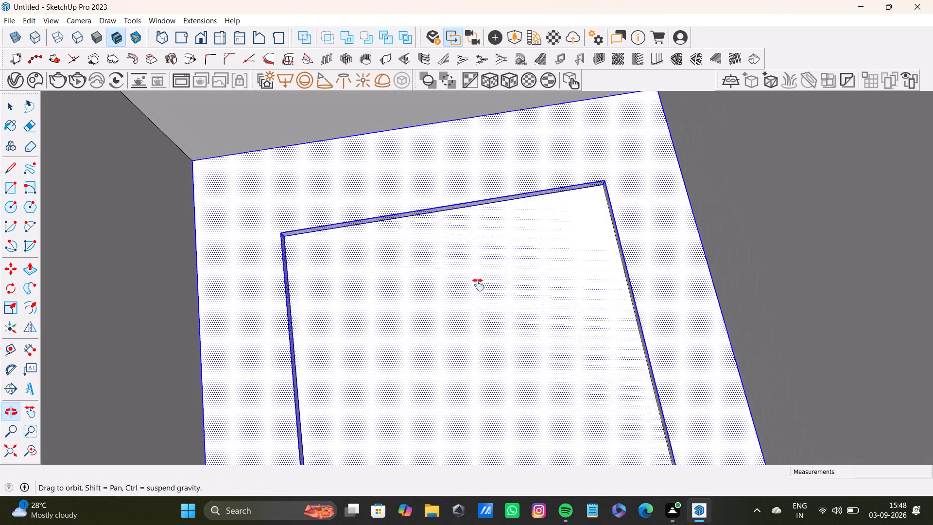
pyautogui.moveTo(478, 285); pyautogui.dragTo(478, 283, button='middle')
pyautogui.keyDown('shift'); pyautogui.click(481, 278); pyautogui.keyUp('shift')
pyautogui.keyDown('shift'); pyautogui.scroll(-8, 478, 323); pyautogui.keyUp('shift')
pyautogui.keyDown('shift'); pyautogui.moveTo(548, 354); pyautogui.dragTo(547, 280, button='middle'); pyautogui.keyUp('shift')
pyautogui.keyDown('shift'); pyautogui.scroll(4, 580, 312); pyautogui.keyUp('shift')
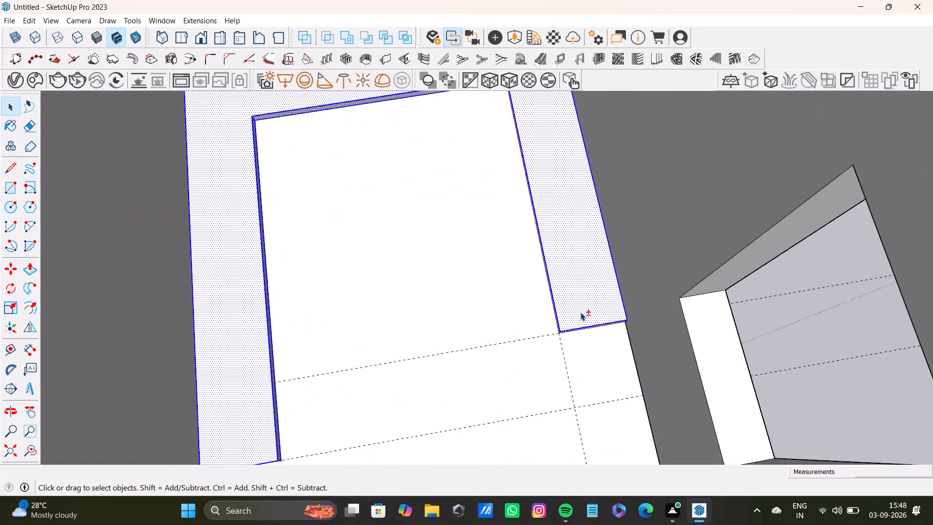
pyautogui.keyDown('shift'); pyautogui.scroll(9, 580, 312); pyautogui.keyUp('shift')
pyautogui.moveTo(588, 349); pyautogui.dragTo(550, 249, button='middle')
pyautogui.scroll(7, 568, 341)
pyautogui.keyDown('shift'); pyautogui.click(568, 333); pyautogui.keyUp('shift')
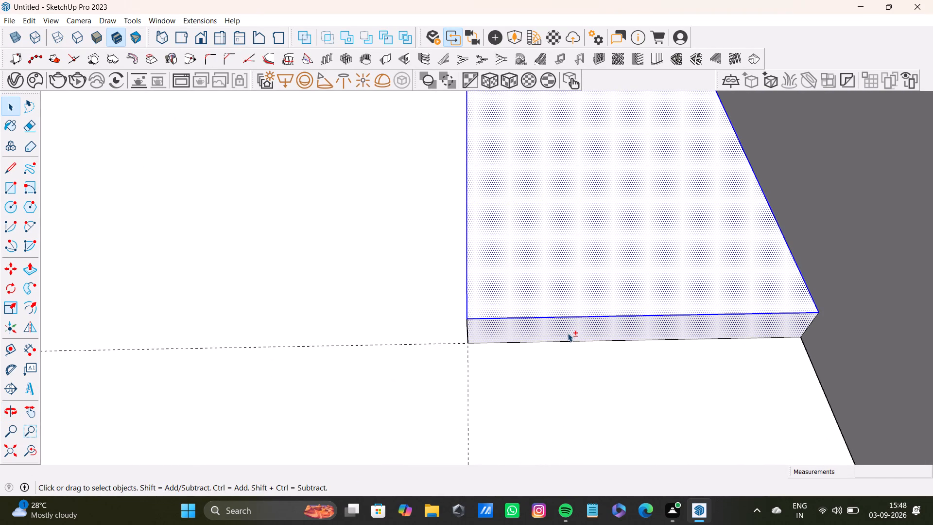
pyautogui.keyDown('shift'); pyautogui.doubleClick(560, 333); pyautogui.keyUp('shift')
pyautogui.keyDown('shift'); pyautogui.doubleClick(560, 333); pyautogui.keyUp('shift')
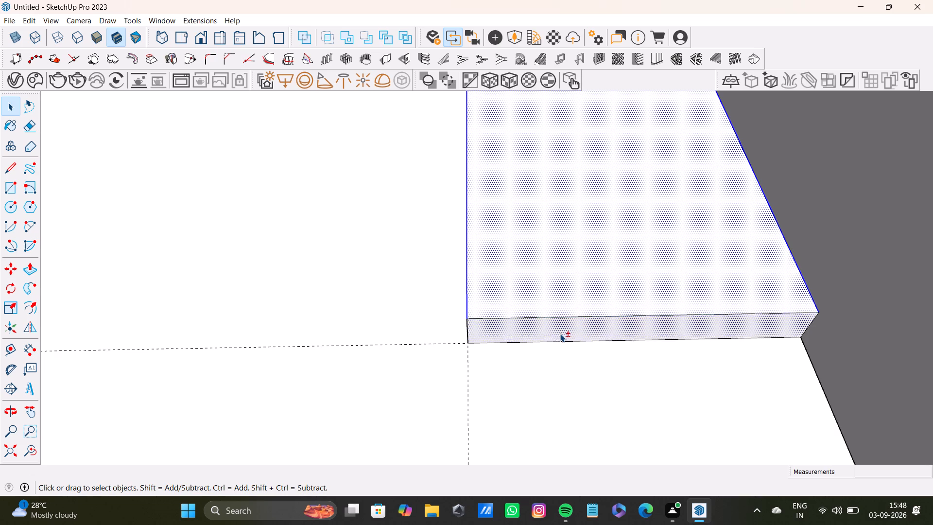
pyautogui.moveTo(518, 332); pyautogui.dragTo(680, 309, button='middle')
pyautogui.keyDown('shift'); pyautogui.scroll(3, 485, 332); pyautogui.keyUp('shift')
pyautogui.keyDown('shift'); pyautogui.doubleClick(488, 332); pyautogui.keyUp('shift')
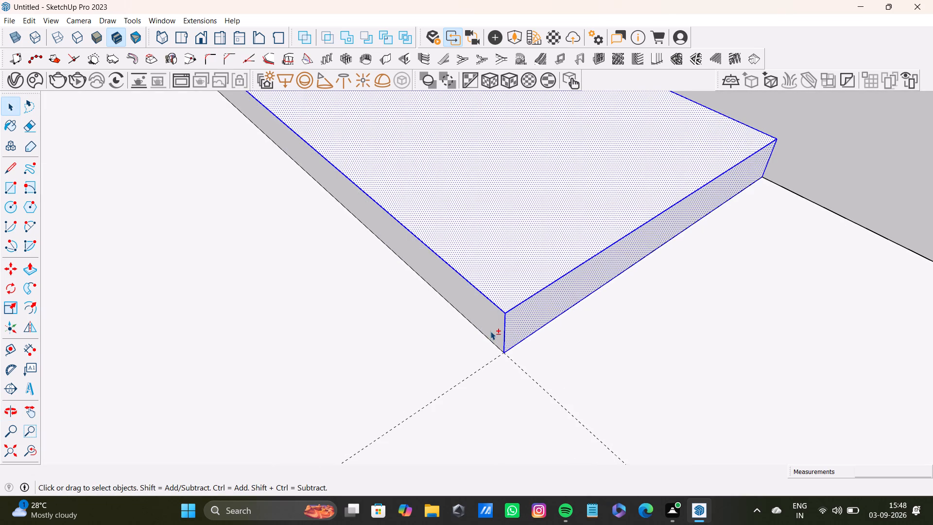
pyautogui.keyDown('shift'); pyautogui.scroll(-3, 490, 331); pyautogui.keyUp('shift')
pyautogui.keyDown('shift'); pyautogui.doubleClick(488, 328); pyautogui.keyUp('shift')
pyautogui.keyDown('shift'); pyautogui.scroll(-7, 484, 330); pyautogui.keyUp('shift')
pyautogui.keyDown('shift'); pyautogui.moveTo(378, 246); pyautogui.dragTo(457, 264, button='middle'); pyautogui.keyUp('shift')
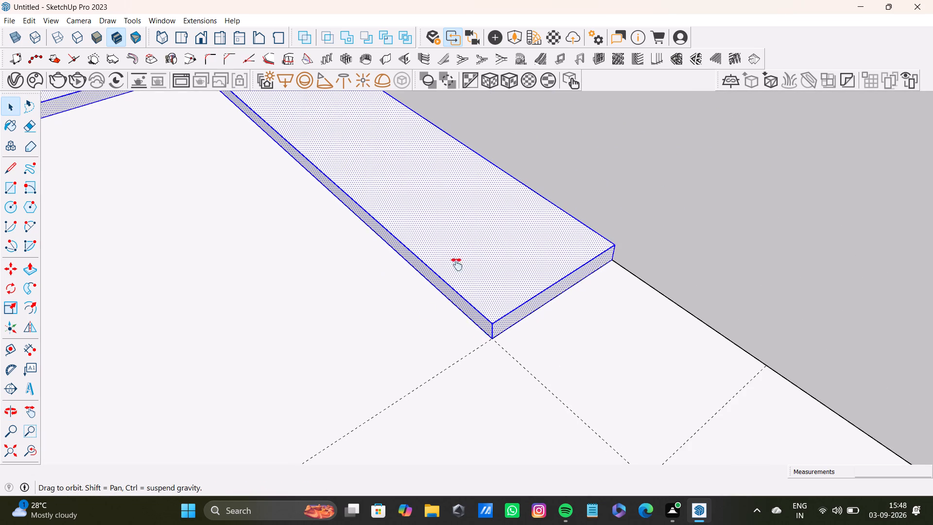
pyautogui.keyDown('shift'); pyautogui.moveTo(457, 264); pyautogui.dragTo(615, 408, button='middle'); pyautogui.keyUp('shift')
pyautogui.moveTo(615, 408); pyautogui.dragTo(359, 400, button='middle')
pyautogui.scroll(-2, 315, 307)
pyautogui.keyDown('shift'); pyautogui.moveTo(256, 280); pyautogui.dragTo(489, 317, button='middle'); pyautogui.keyUp('shift')
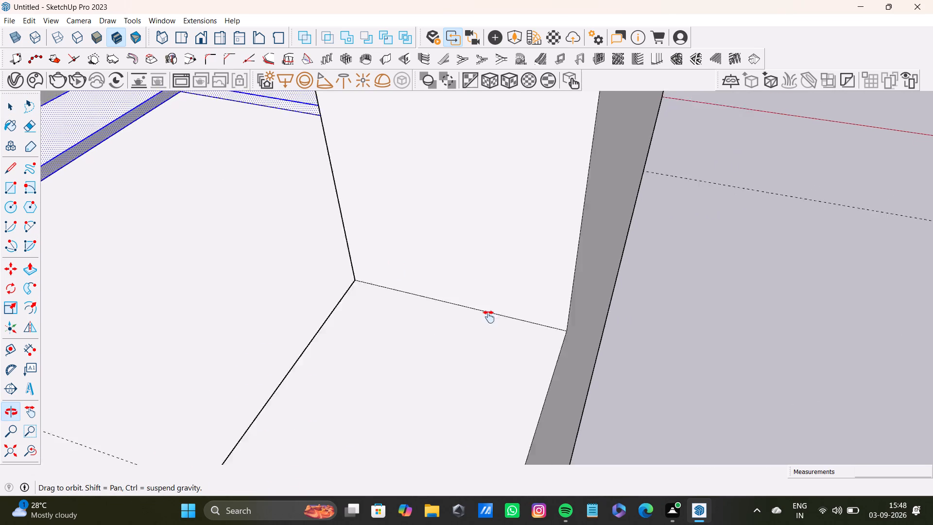
pyautogui.keyDown('shift'); pyautogui.moveTo(489, 317); pyautogui.dragTo(559, 426, button='middle'); pyautogui.keyUp('shift')
pyautogui.scroll(-7, 290, 309)
pyautogui.keyDown('shift'); pyautogui.moveTo(290, 309); pyautogui.dragTo(709, 330, button='middle'); pyautogui.keyUp('shift')
pyautogui.scroll(2, 556, 402)
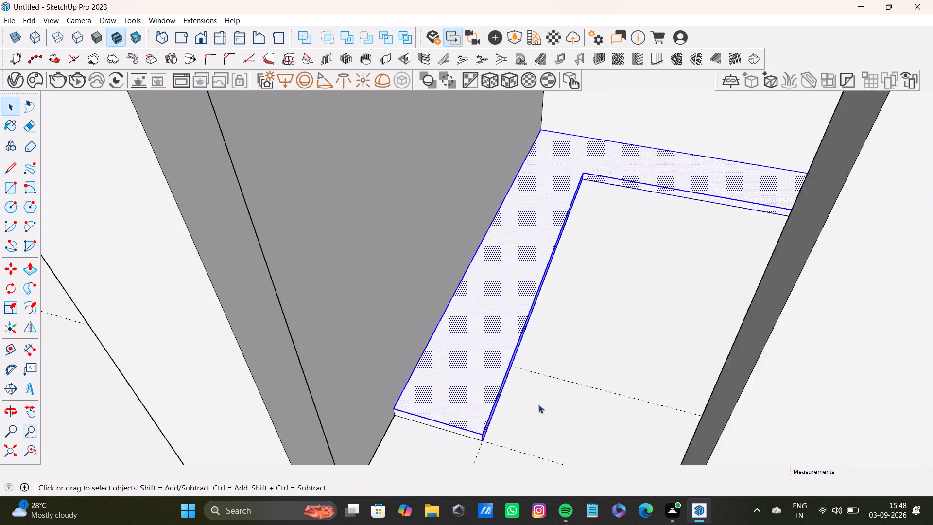
pyautogui.scroll(5, 538, 404)
pyautogui.moveTo(458, 416); pyautogui.dragTo(489, 325, button='middle')
pyautogui.scroll(3, 476, 369)
pyautogui.keyDown('shift'); pyautogui.doubleClick(512, 334); pyautogui.keyUp('shift')
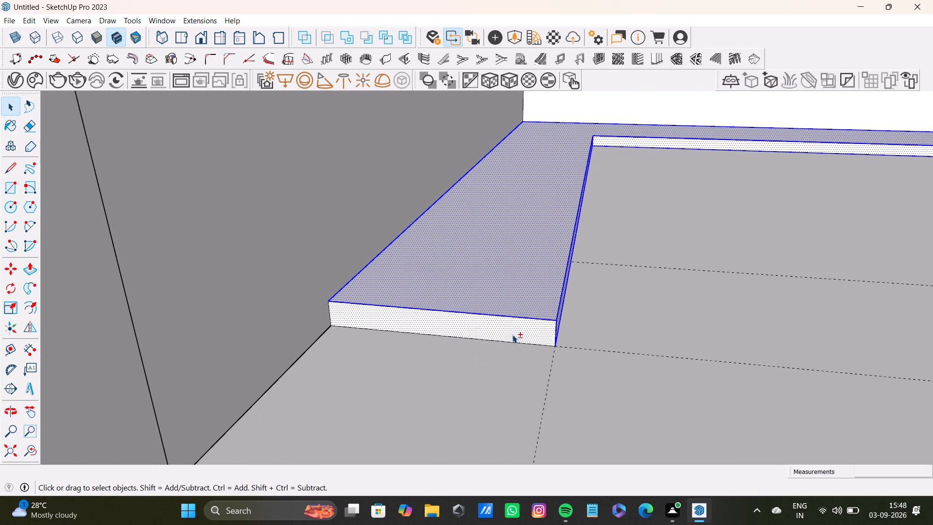
pyautogui.keyDown('shift'); pyautogui.moveTo(479, 318); pyautogui.dragTo(343, 432, button='middle'); pyautogui.keyUp('shift')
pyautogui.scroll(-7, 359, 381)
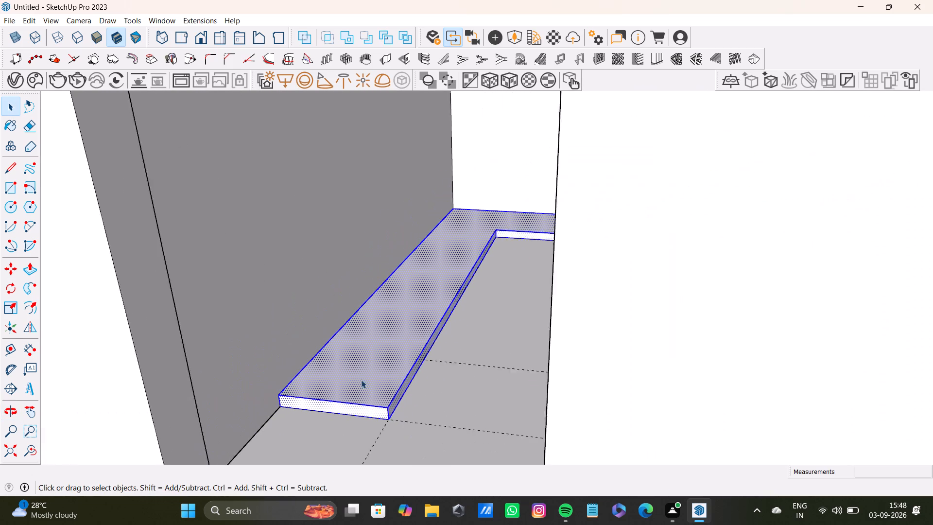
pyautogui.scroll(-1, 361, 380)
pyautogui.moveTo(397, 323); pyautogui.dragTo(476, 471, button='middle')
pyautogui.scroll(-4, 463, 405)
pyautogui.keyDown('shift'); pyautogui.moveTo(464, 394); pyautogui.dragTo(390, 432, button='middle'); pyautogui.keyUp('shift')
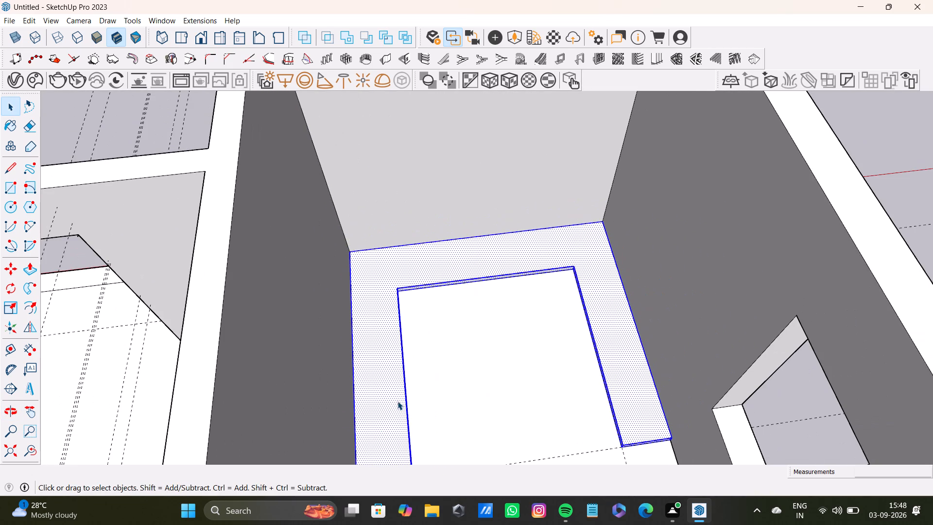
pyautogui.rightClick(397, 401)
pyautogui.rightClick(397, 401)
pyautogui.click(424, 277)
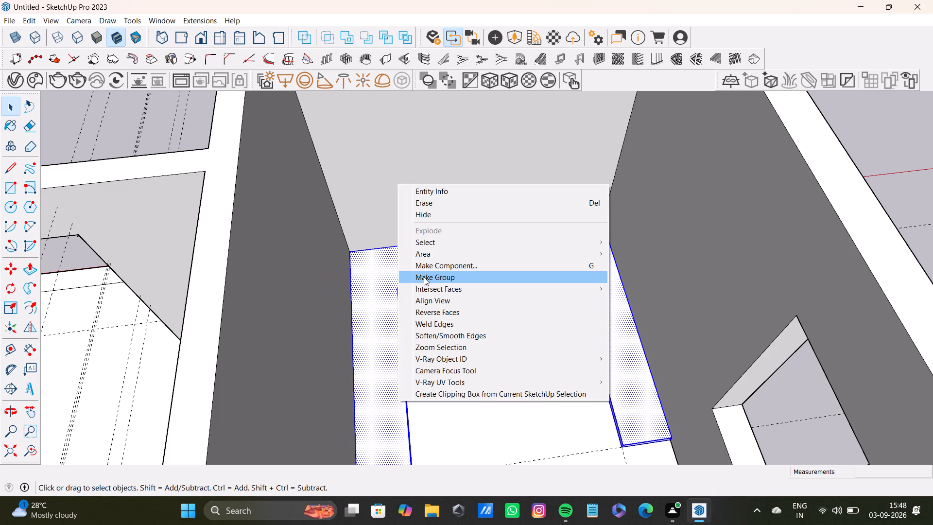
pyautogui.press('space')
pyautogui.scroll(-3, 656, 242)
pyautogui.keyDown('shift'); pyautogui.moveTo(634, 267); pyautogui.dragTo(563, 302, button='middle'); pyautogui.keyUp('shift')
pyautogui.click(711, 169)
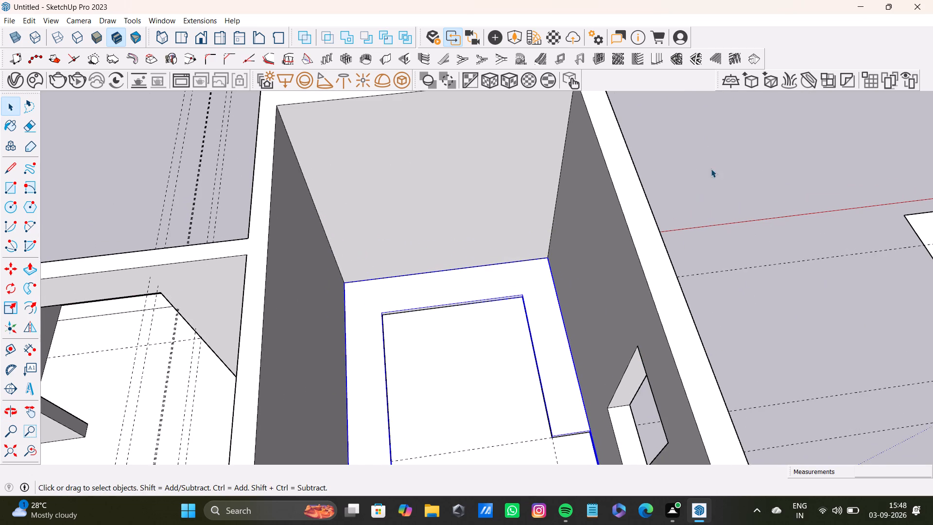
# Place guides about 1' 11 9/16" from the long wall, about 1' 11 13/16" from the end wall, and just inside the platform's window-side inner edge.
pyautogui.moveTo(650, 270); pyautogui.dragTo(597, 358, button='middle')
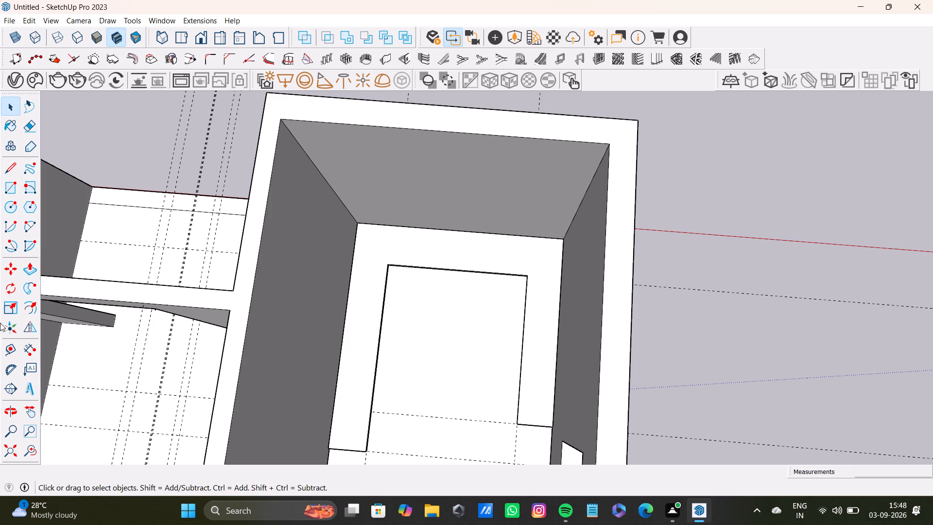
pyautogui.click(6, 348)
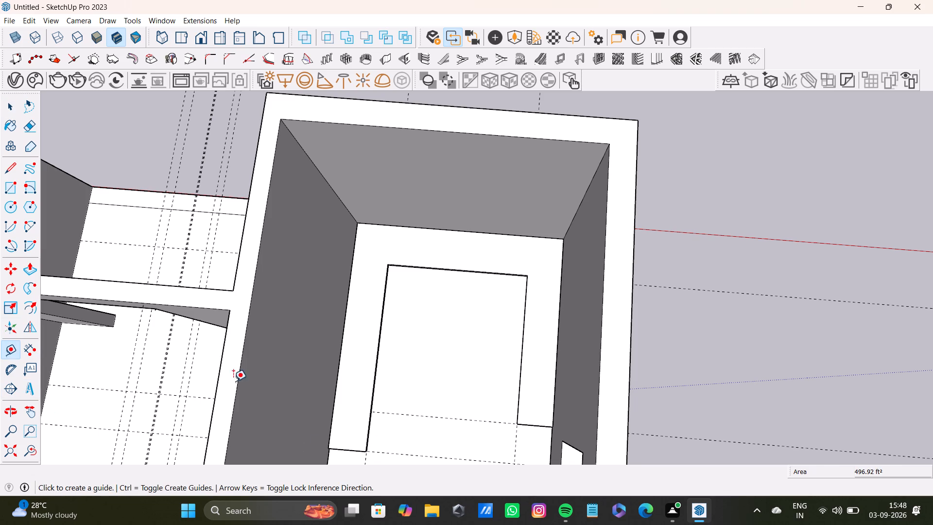
pyautogui.scroll(3, 266, 410)
pyautogui.scroll(3, 316, 426)
pyautogui.click(351, 415)
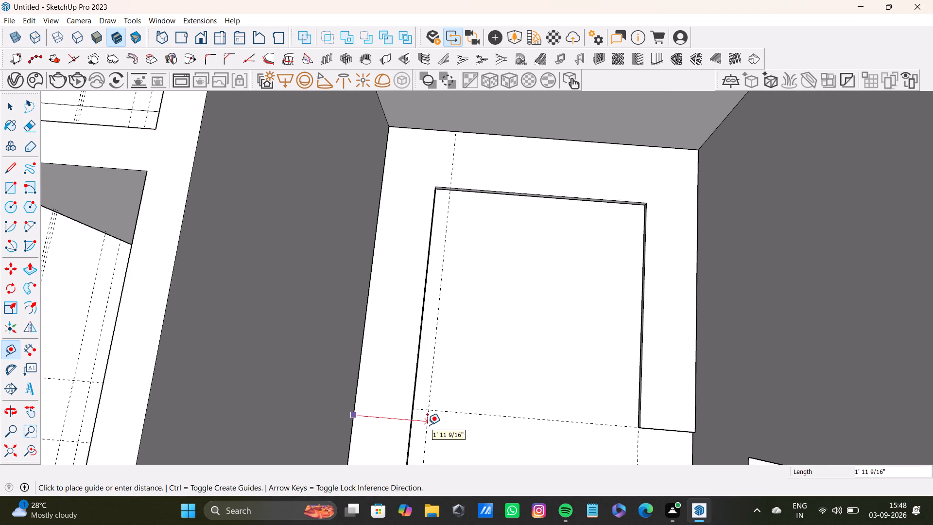
pyautogui.click(427, 425)
pyautogui.click(495, 131)
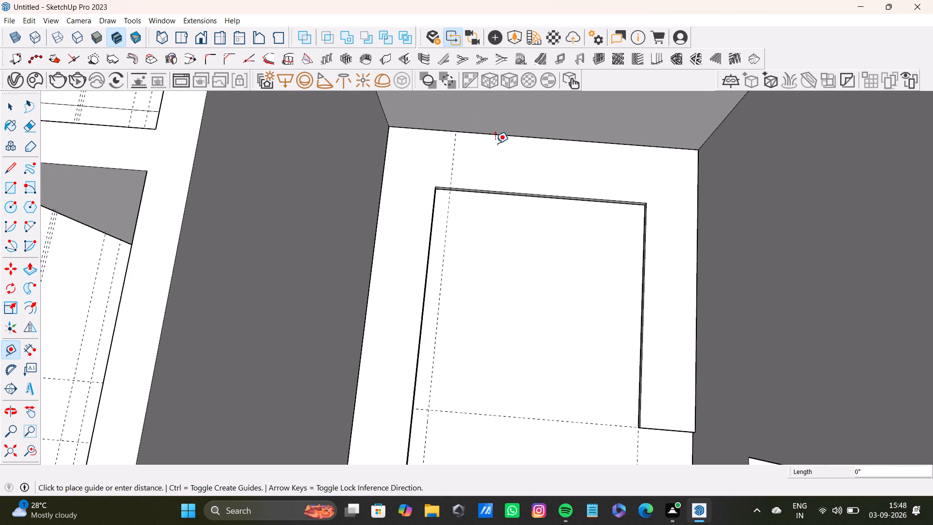
pyautogui.click(477, 200)
pyautogui.click(696, 277)
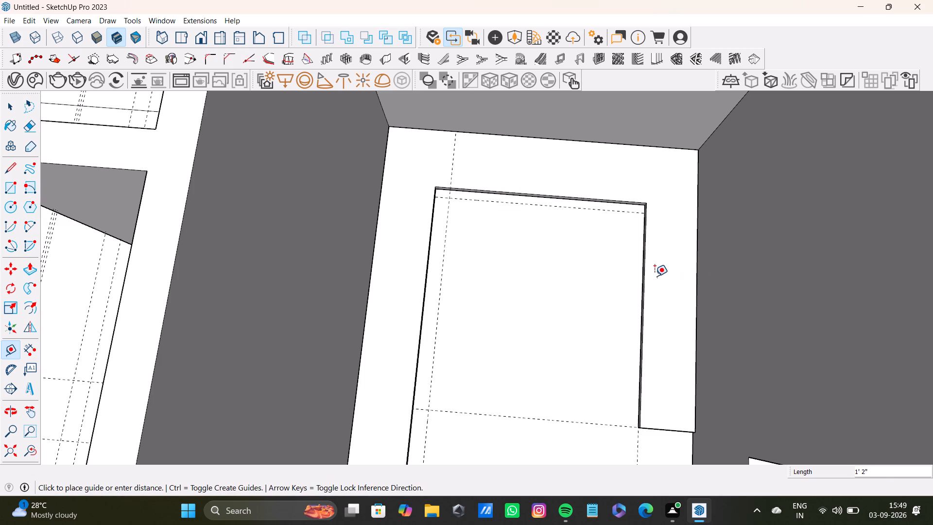
pyautogui.click(636, 276)
# Delete the guide running parallel to the end wall.
pyautogui.moveTo(581, 336); pyautogui.dragTo(561, 251, button='middle')
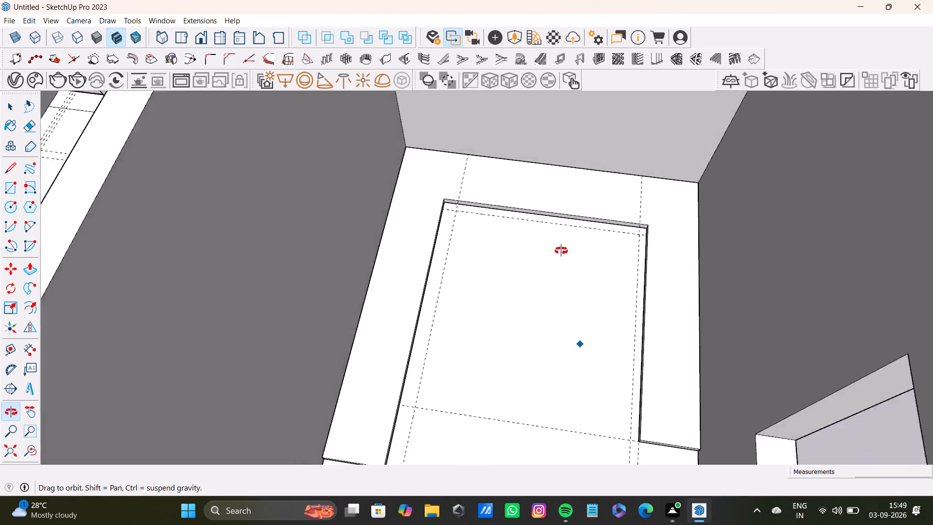
pyautogui.moveTo(561, 251); pyautogui.dragTo(572, 357, button='middle')
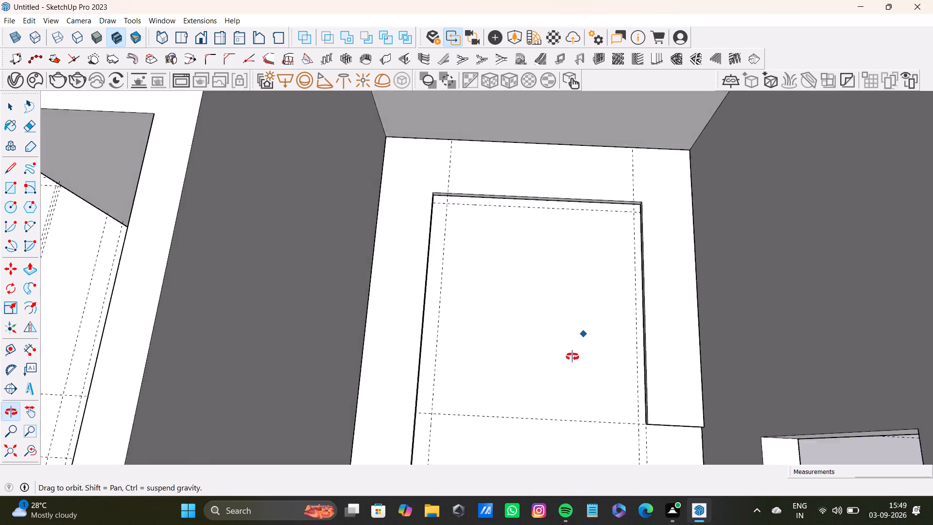
pyautogui.moveTo(572, 357); pyautogui.dragTo(456, 386, button='middle')
pyautogui.press('space')
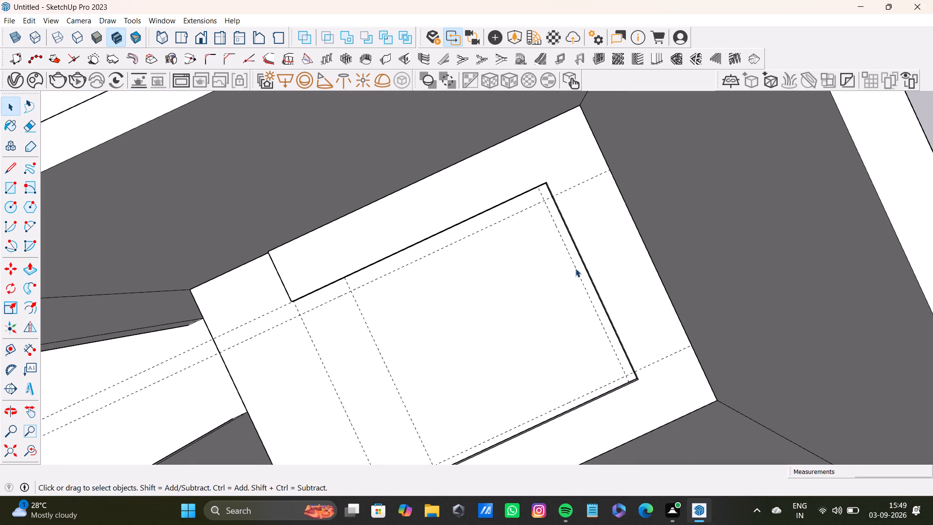
pyautogui.click(577, 270)
pyautogui.press('Delete')
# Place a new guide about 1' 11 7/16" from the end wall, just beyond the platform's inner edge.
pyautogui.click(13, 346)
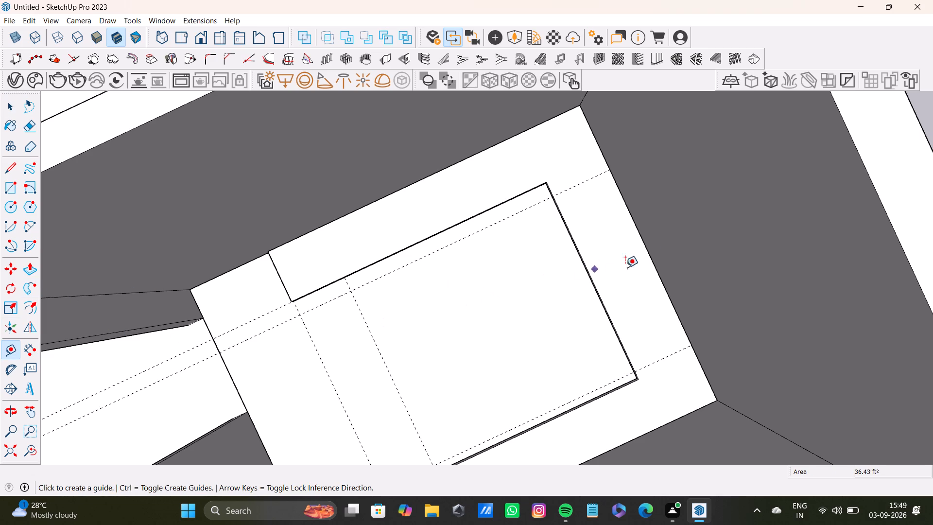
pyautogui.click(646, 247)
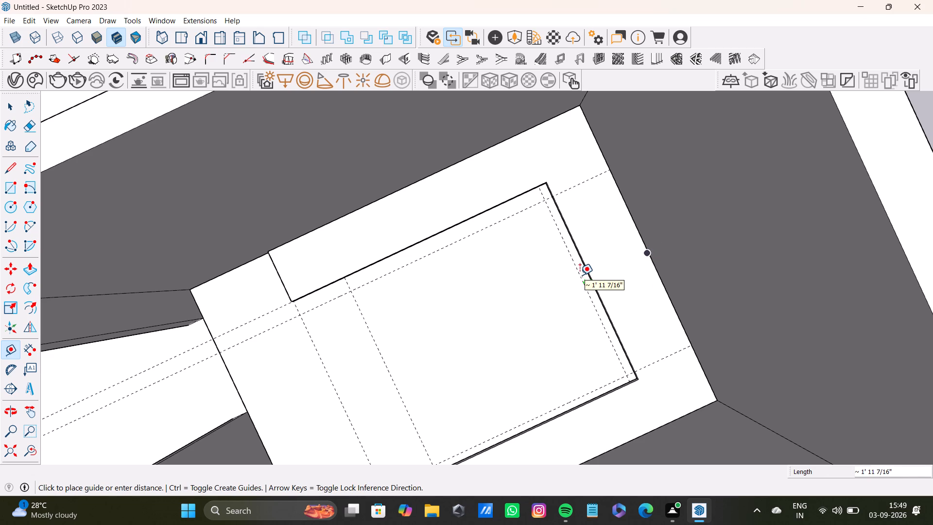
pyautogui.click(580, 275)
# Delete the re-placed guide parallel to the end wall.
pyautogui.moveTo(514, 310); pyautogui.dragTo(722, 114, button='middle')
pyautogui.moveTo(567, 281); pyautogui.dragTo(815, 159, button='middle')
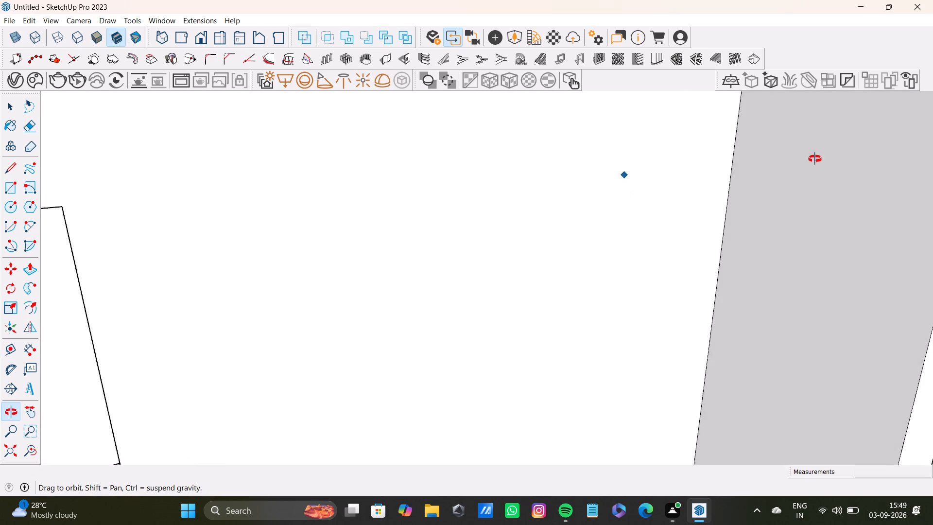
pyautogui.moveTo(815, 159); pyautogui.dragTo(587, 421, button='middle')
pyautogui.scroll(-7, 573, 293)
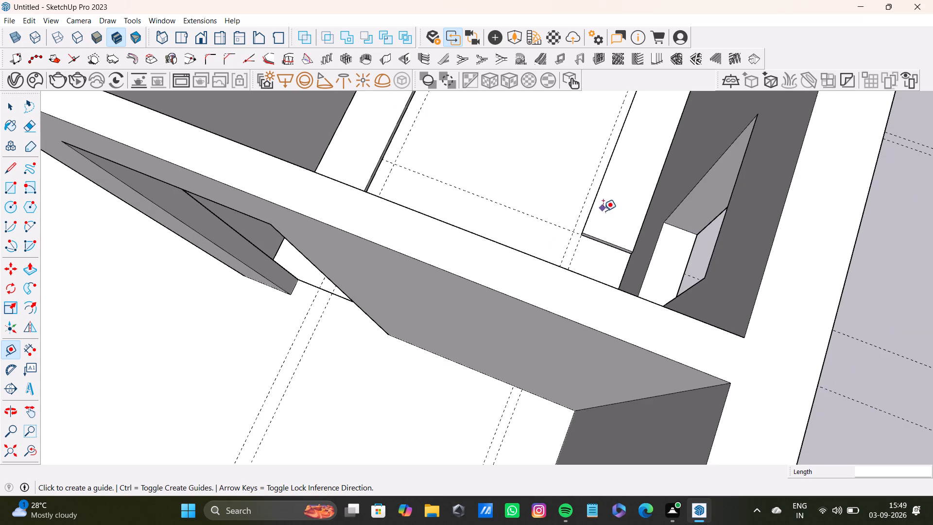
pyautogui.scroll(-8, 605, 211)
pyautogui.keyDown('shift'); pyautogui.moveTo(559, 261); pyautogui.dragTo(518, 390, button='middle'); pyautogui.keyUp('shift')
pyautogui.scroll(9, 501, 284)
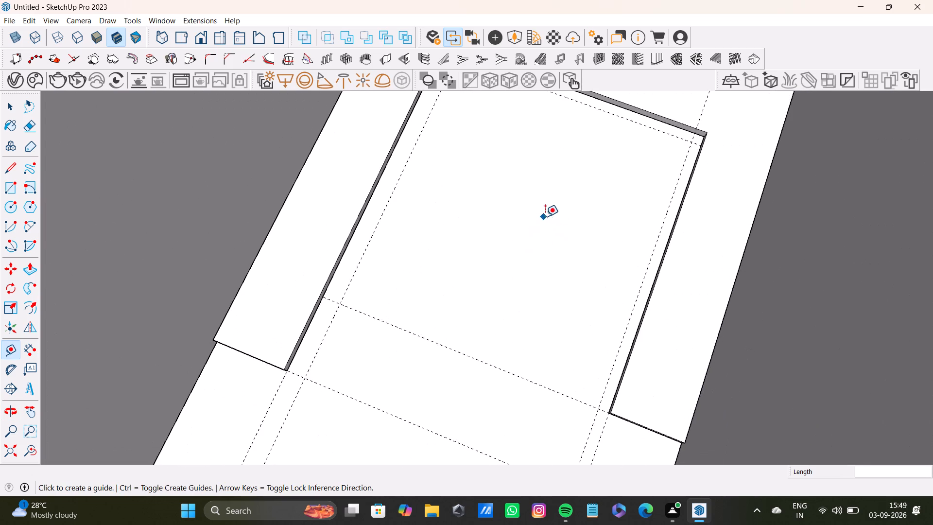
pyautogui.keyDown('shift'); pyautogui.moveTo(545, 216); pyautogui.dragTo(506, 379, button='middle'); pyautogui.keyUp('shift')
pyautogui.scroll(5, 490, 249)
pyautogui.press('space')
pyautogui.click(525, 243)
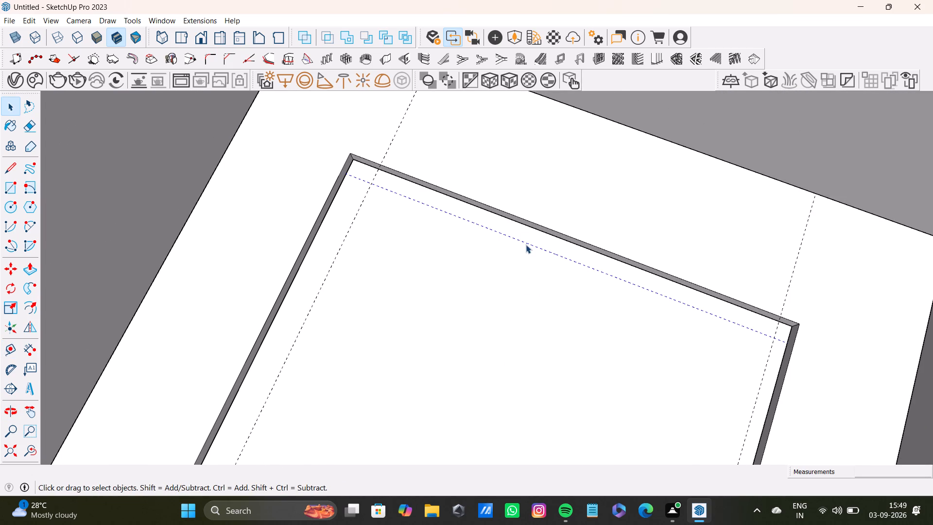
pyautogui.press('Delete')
# Place a guide about 1' 10 7/16" from the end wall, based on the platform's top edge at that wall.
pyautogui.scroll(-4, 500, 312)
pyautogui.moveTo(508, 321); pyautogui.dragTo(565, 277, button='middle')
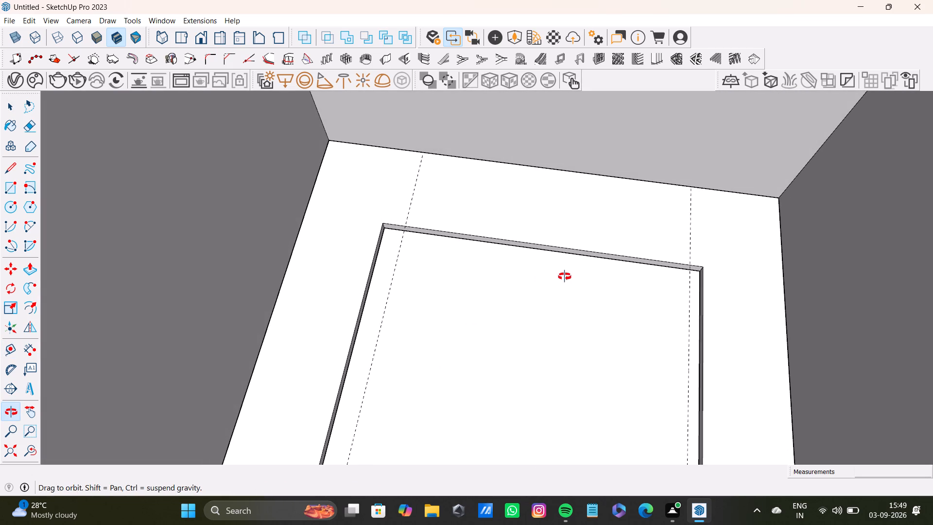
pyautogui.moveTo(565, 277); pyautogui.dragTo(563, 277, button='middle')
pyautogui.scroll(-4, 548, 280)
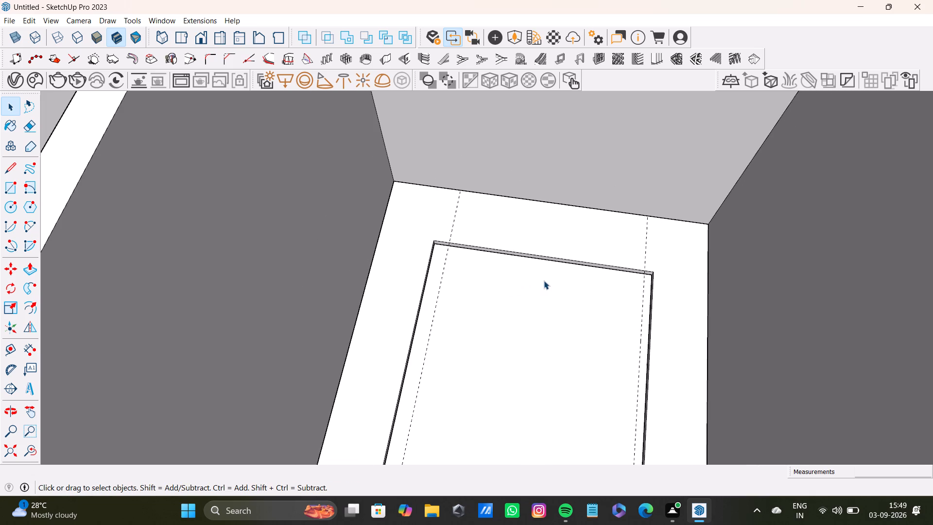
pyautogui.keyDown('shift'); pyautogui.moveTo(608, 344); pyautogui.dragTo(561, 296, button='middle'); pyautogui.keyUp('shift')
pyautogui.moveTo(4, 348); pyautogui.dragTo(10, 348)
pyautogui.scroll(3, 359, 210)
pyautogui.keyDown('shift'); pyautogui.moveTo(433, 211); pyautogui.dragTo(353, 342, button='middle'); pyautogui.keyUp('shift')
pyautogui.scroll(4, 386, 290)
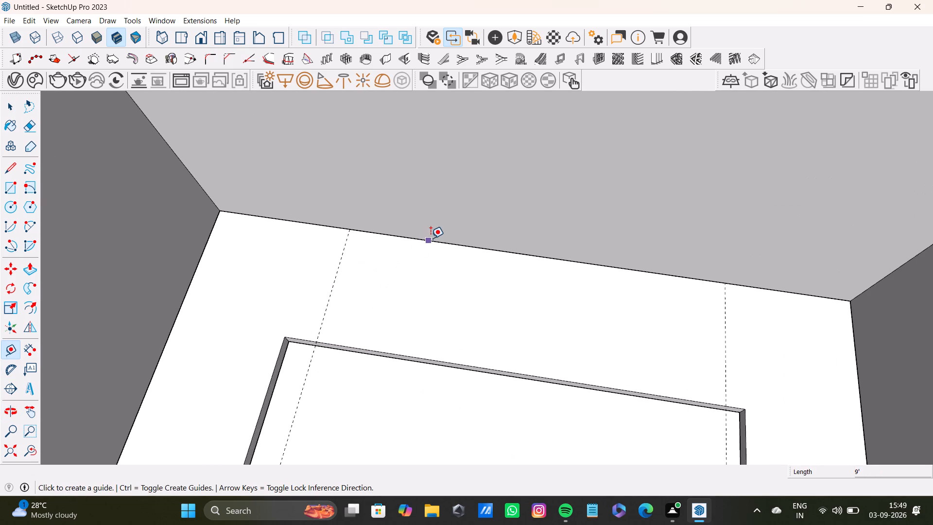
pyautogui.click(431, 238)
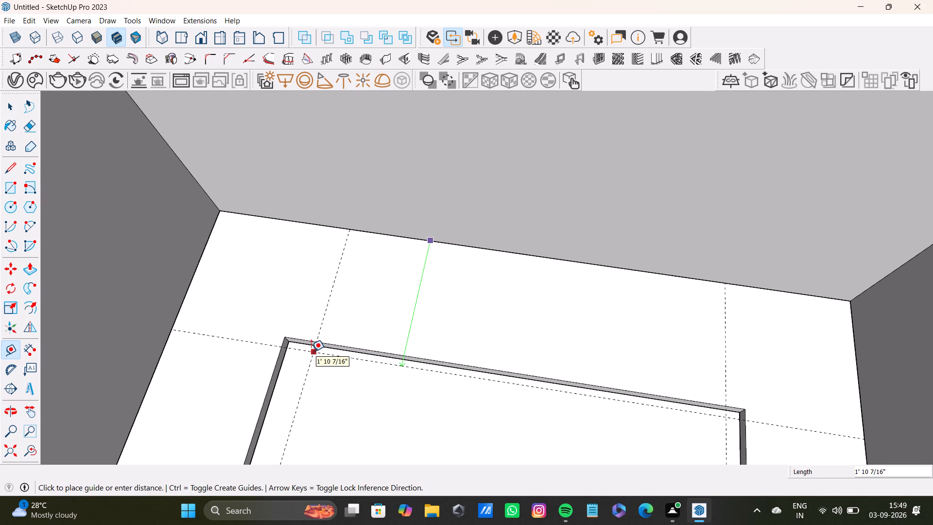
pyautogui.click(311, 351)
# Draw a rectangle over the platform along the end wall, from the far corner to the cross guide near the window wall.
pyautogui.moveTo(441, 416); pyautogui.dragTo(496, 209, button='middle')
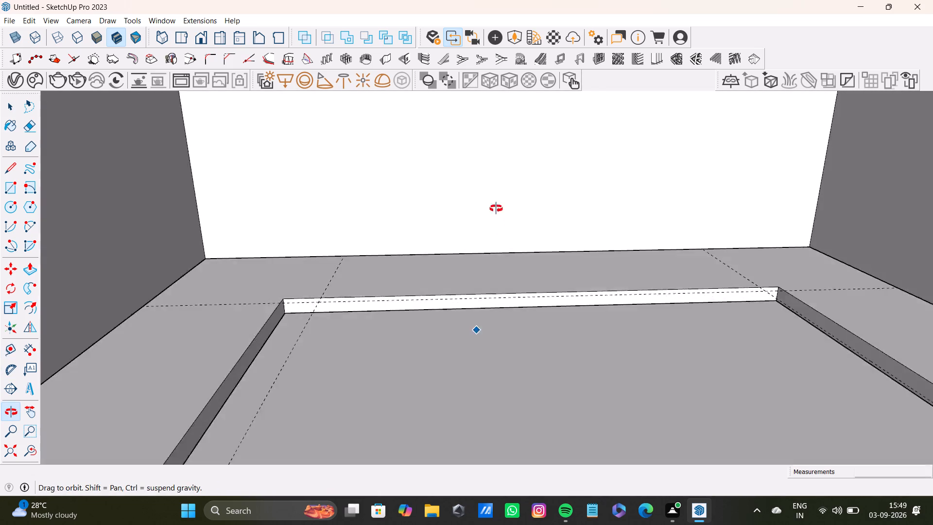
pyautogui.moveTo(496, 209); pyautogui.dragTo(439, 472, button='middle')
pyautogui.scroll(-4, 436, 448)
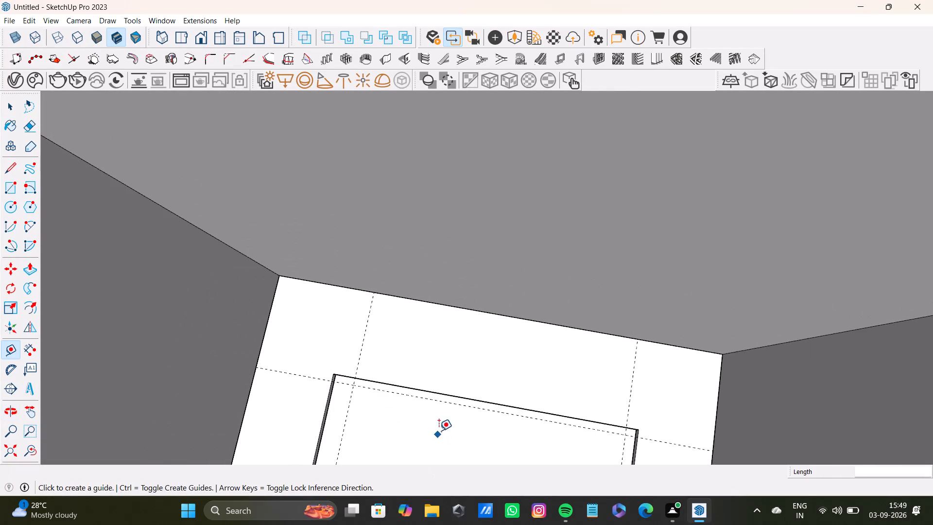
pyautogui.moveTo(439, 431); pyautogui.dragTo(448, 318, button='middle')
pyautogui.click(12, 192)
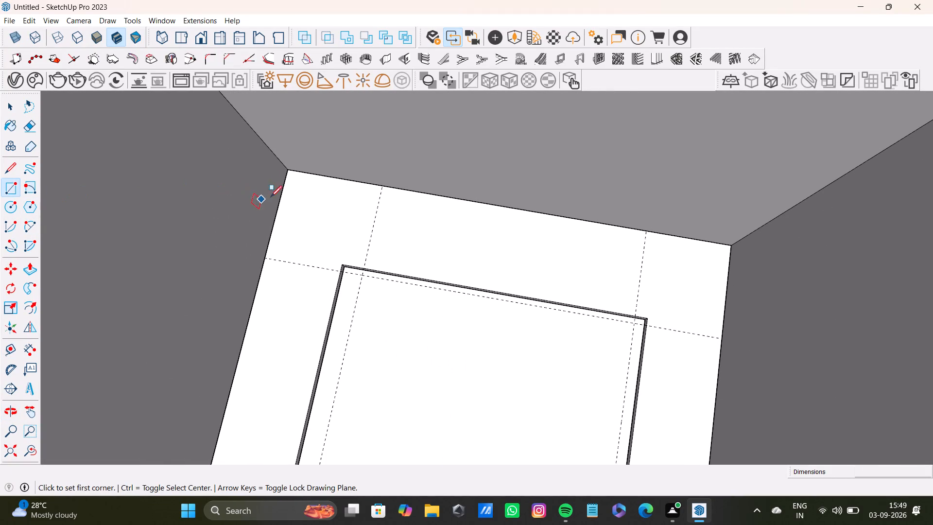
pyautogui.click(283, 173)
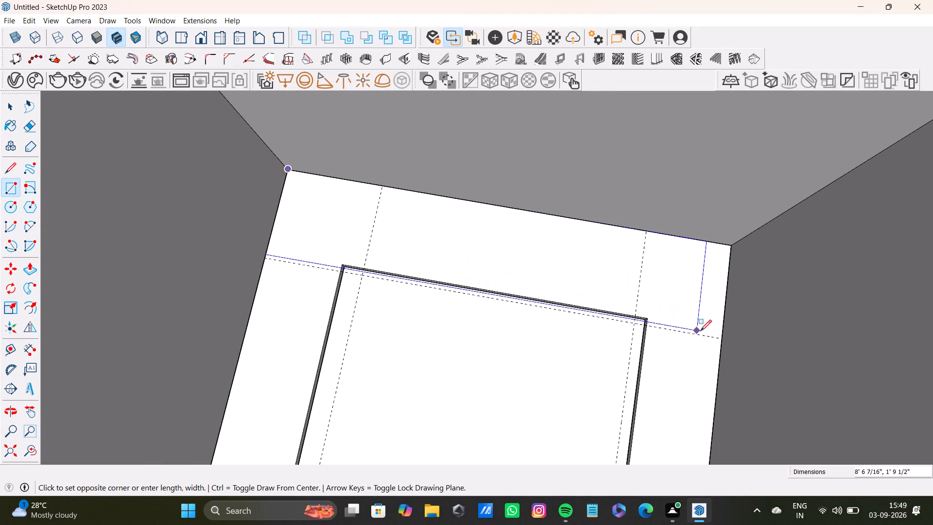
pyautogui.click(717, 337)
# Draw a rectangle about 7' 7 9/16" by 1' 11 9/16" along the long wall, from the end strip to the guide intersection.
pyautogui.scroll(-5, 428, 340)
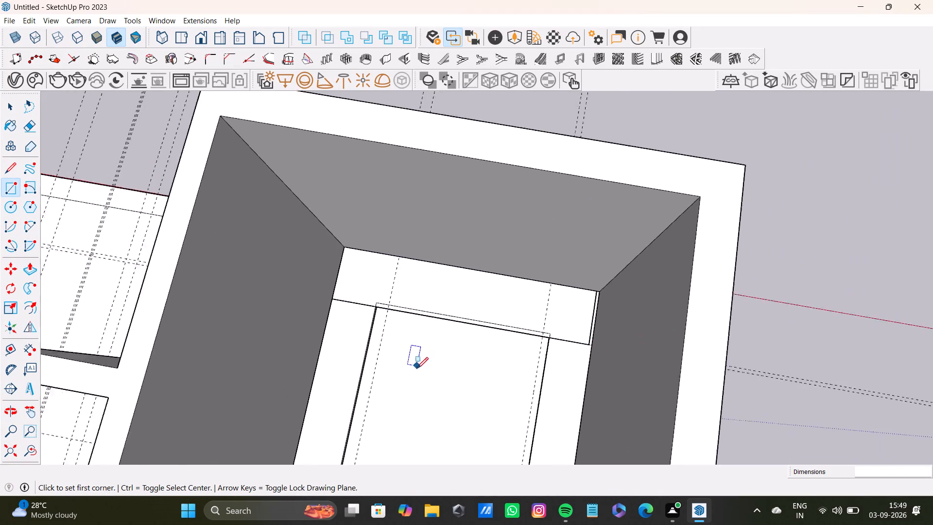
pyautogui.scroll(-5, 417, 368)
pyautogui.keyDown('shift'); pyautogui.moveTo(450, 397); pyautogui.dragTo(526, 242, button='middle'); pyautogui.keyUp('shift')
pyautogui.moveTo(480, 251); pyautogui.dragTo(523, 259, button='middle')
pyautogui.moveTo(501, 280); pyautogui.dragTo(497, 300, button='middle')
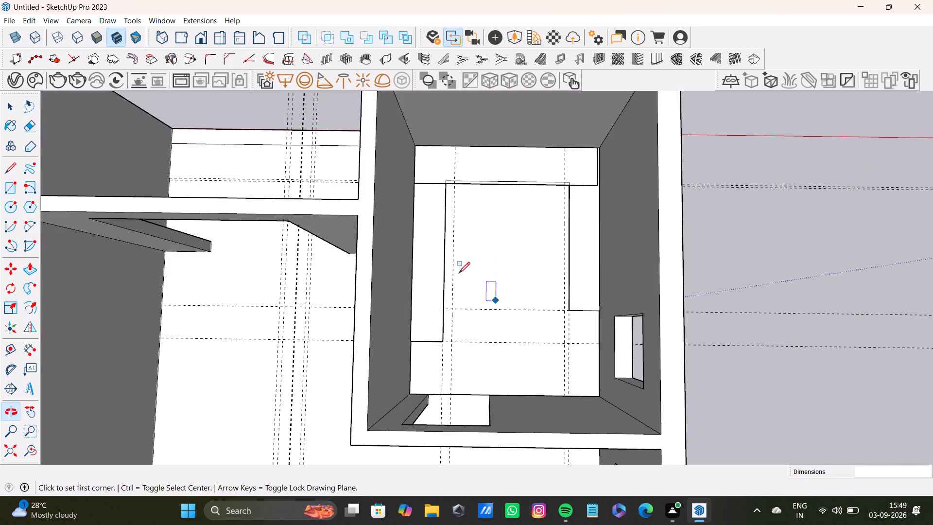
pyautogui.scroll(7, 401, 191)
pyautogui.click(422, 178)
pyautogui.scroll(-3, 475, 314)
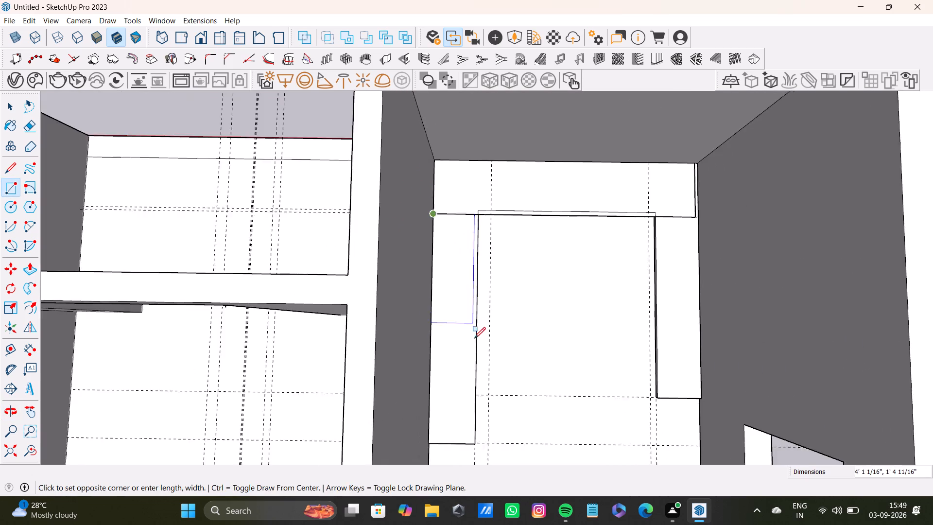
pyautogui.keyDown('shift'); pyautogui.moveTo(476, 338); pyautogui.dragTo(463, 222, button='middle'); pyautogui.keyUp('shift')
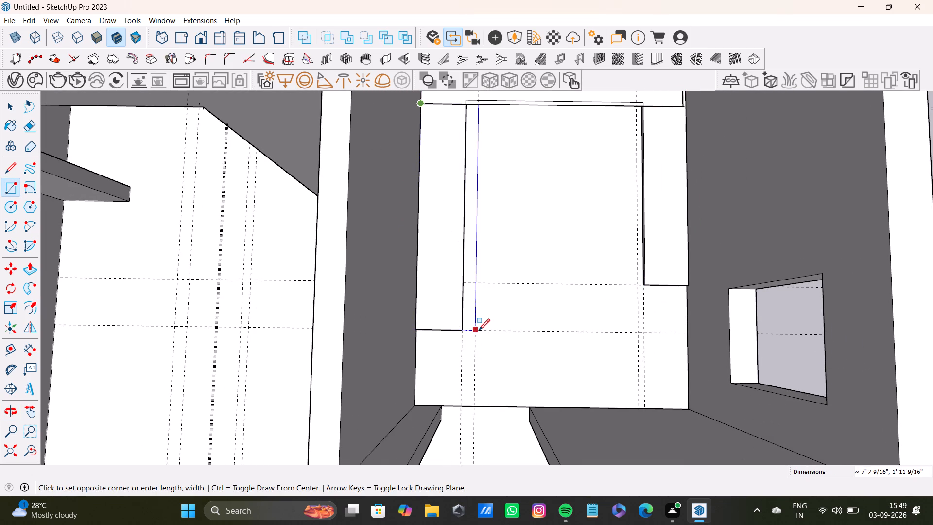
pyautogui.click(479, 330)
# Draw a rectangle about 1' 8 3/4" by 2 3/16" from the end strip's window-wall corner to the window-side guide.
pyautogui.scroll(-3, 570, 283)
pyautogui.keyDown('shift'); pyautogui.moveTo(576, 280); pyautogui.dragTo(473, 306, button='middle'); pyautogui.keyUp('shift')
pyautogui.scroll(3, 521, 228)
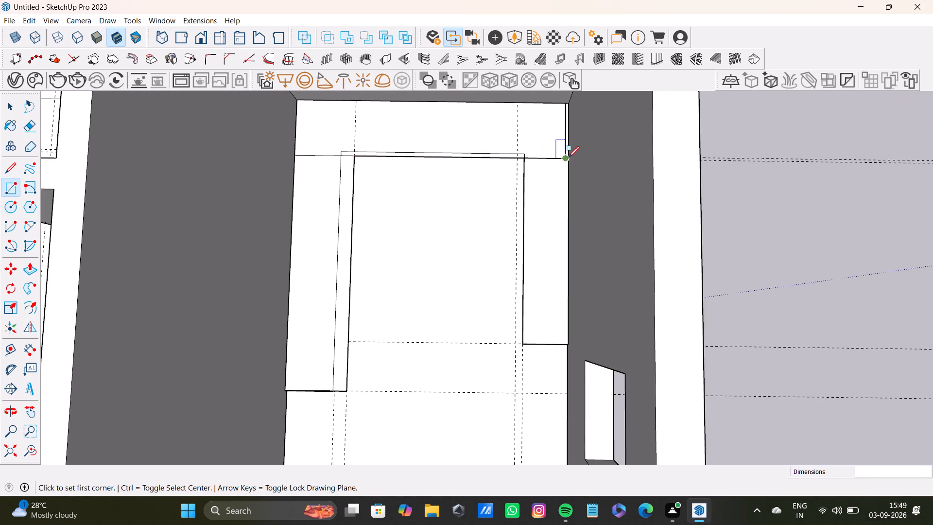
pyautogui.click(569, 157)
pyautogui.click(516, 161)
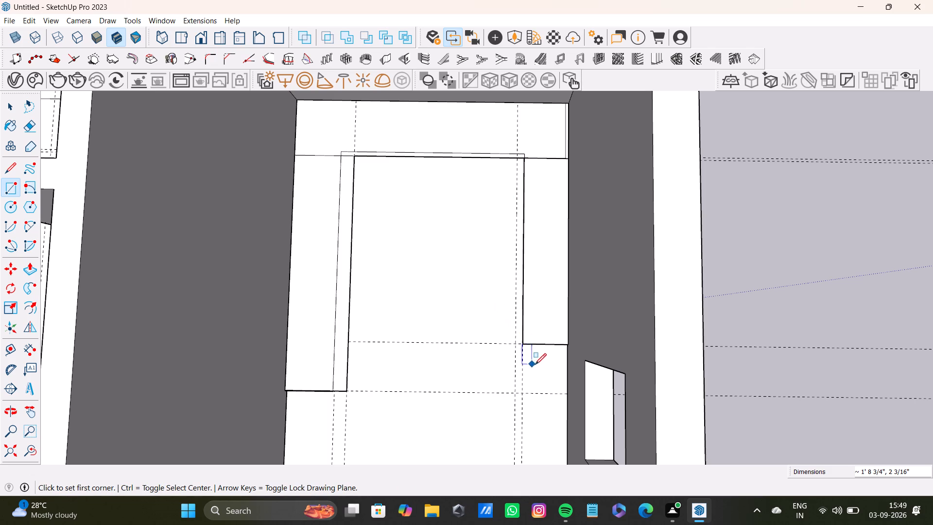
pyautogui.press('space')
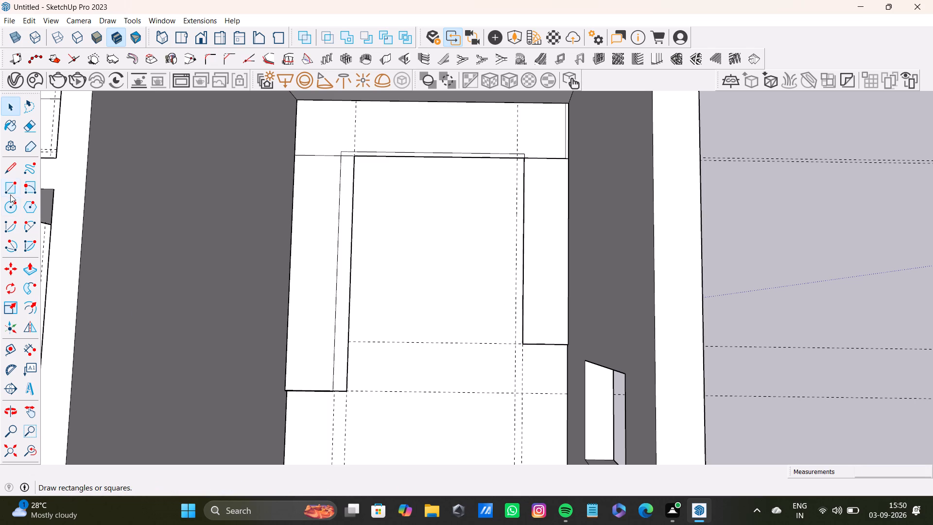
# Draw a horizontal-plane rectangle about 1' 8 1/4" by 6' 3 1/8" along the window wall, starting where the end strip meets its guide.
pyautogui.click(12, 192)
pyautogui.scroll(3, 526, 244)
pyautogui.scroll(2, 503, 171)
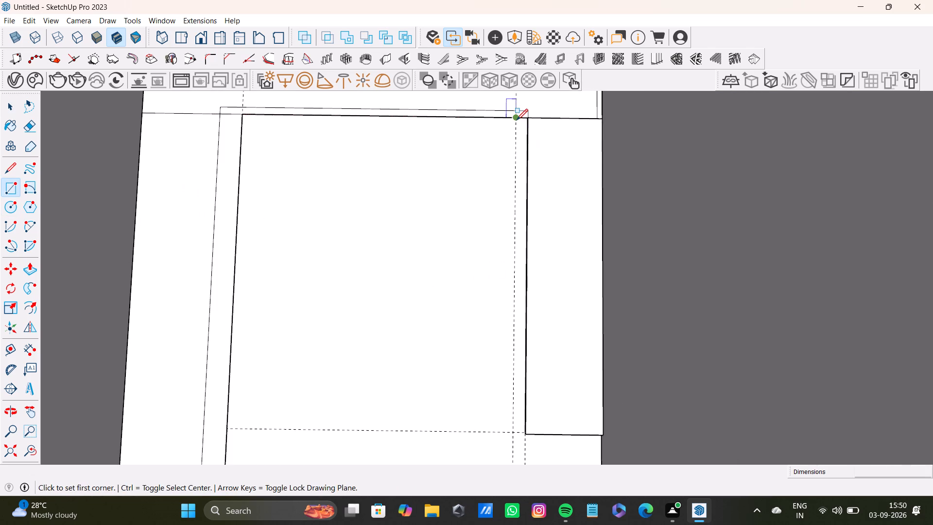
pyautogui.click(517, 120)
pyautogui.scroll(-3, 563, 248)
pyautogui.keyDown('shift'); pyautogui.moveTo(595, 326); pyautogui.dragTo(582, 275, button='middle'); pyautogui.keyUp('shift')
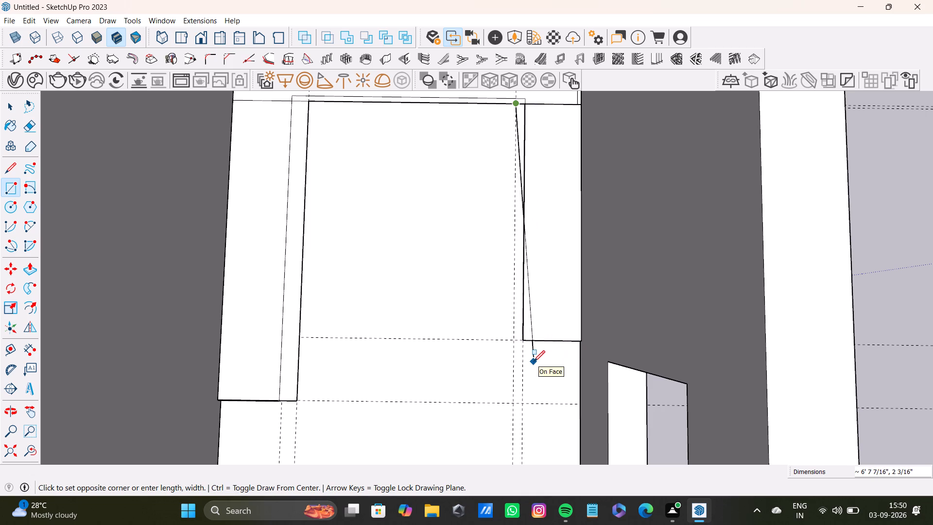
pyautogui.press('Up')
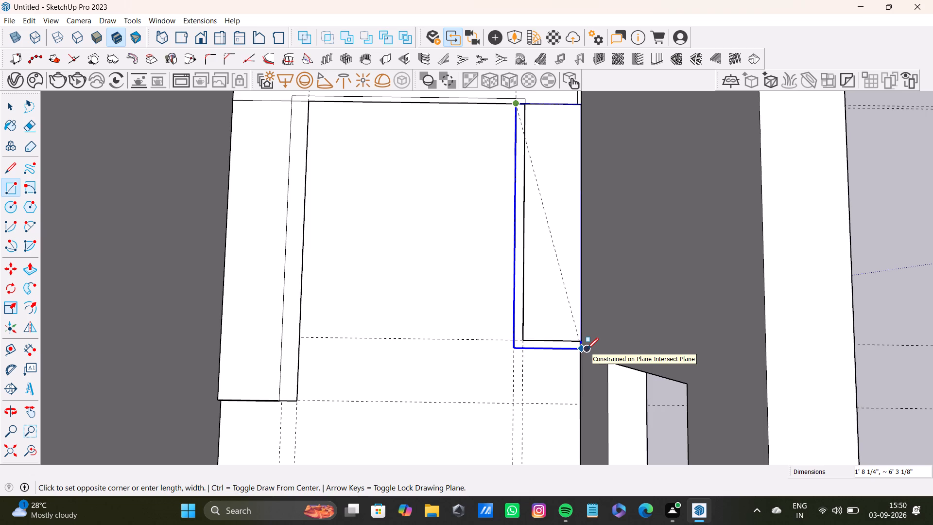
pyautogui.click(583, 350)
pyautogui.press('space')
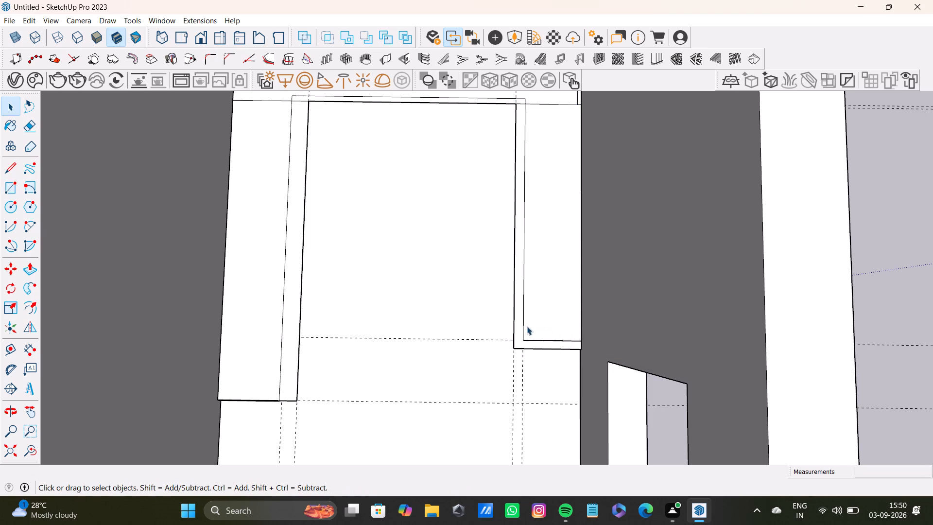
# Push/Pull the slab strip along the window wall upward by about 1' 1/4".
pyautogui.click(517, 333)
pyautogui.scroll(-4, 516, 330)
pyautogui.keyDown('shift'); pyautogui.moveTo(520, 326); pyautogui.dragTo(517, 355, button='middle'); pyautogui.keyUp('shift')
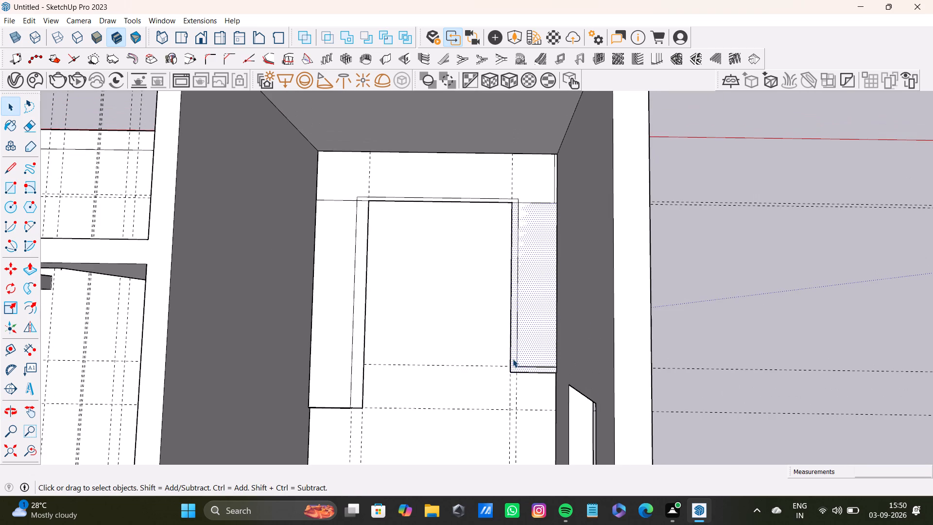
pyautogui.press('p')
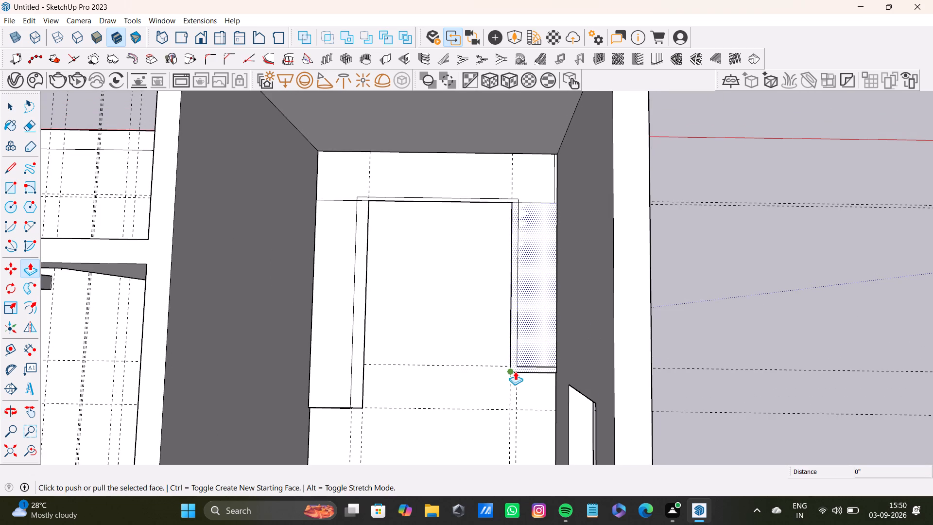
pyautogui.moveTo(516, 367); pyautogui.dragTo(523, 334)
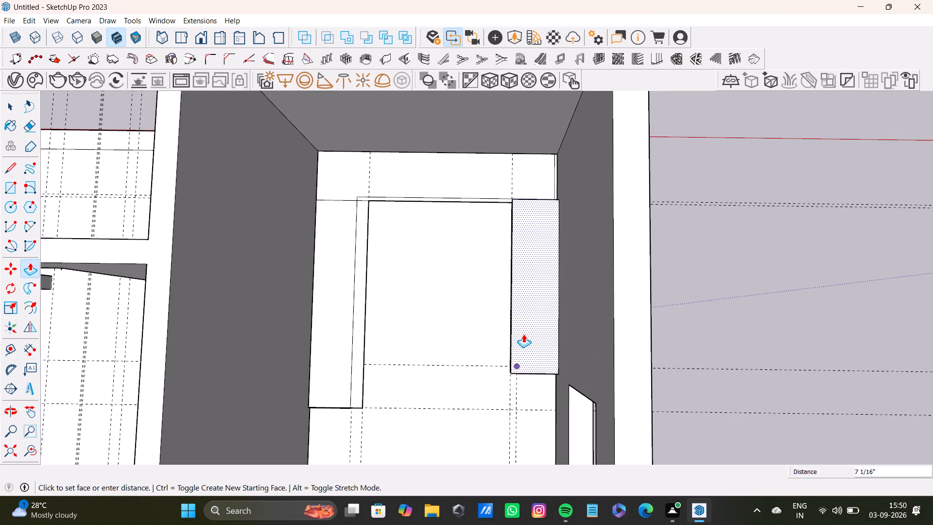
pyautogui.moveTo(523, 334); pyautogui.dragTo(523, 333)
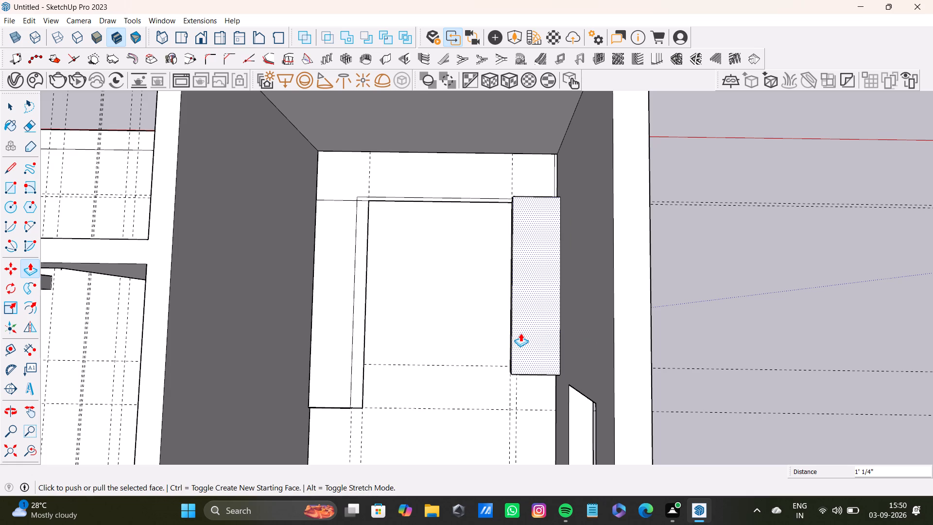
pyautogui.press('space')
# Push/Pull the slab strip along the long wall upward, raising it into a block above the platform.
pyautogui.click(355, 387)
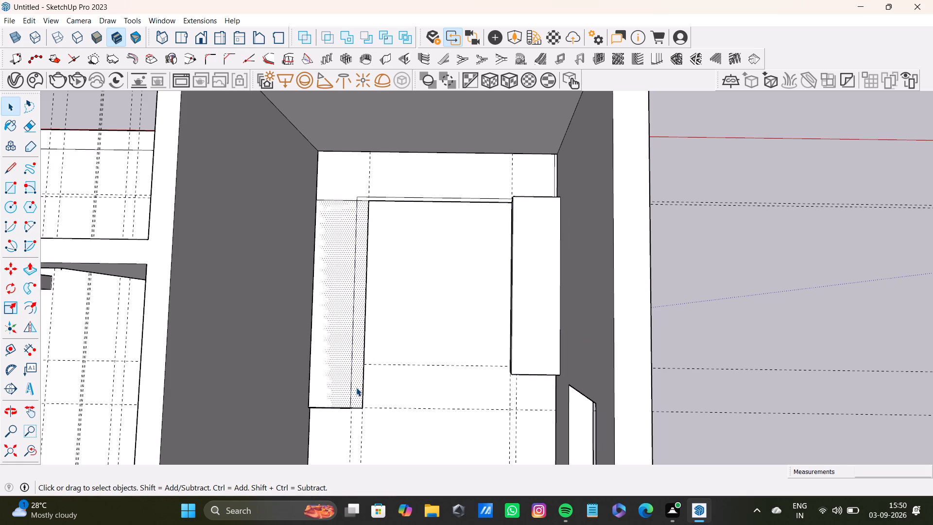
pyautogui.press('p')
pyautogui.moveTo(356, 388); pyautogui.dragTo(333, 384)
pyautogui.moveTo(396, 375); pyautogui.dragTo(468, 107, button='middle')
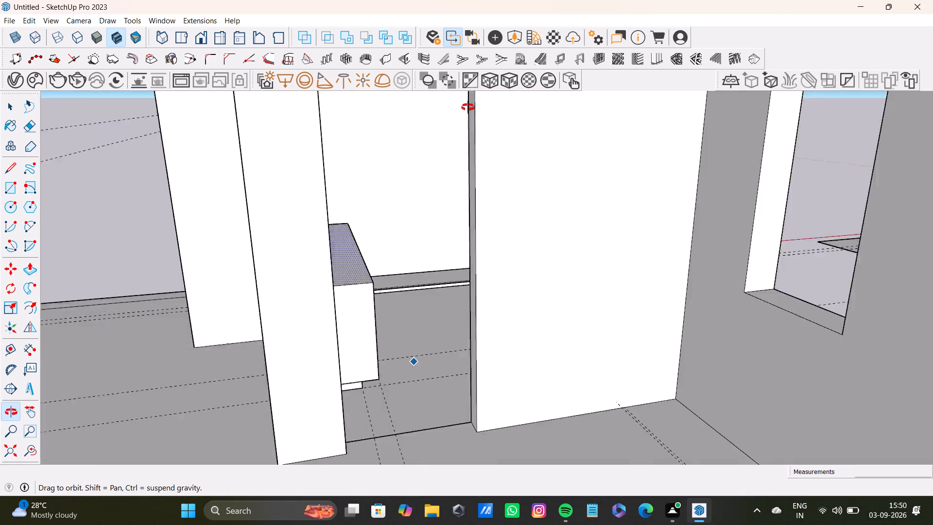
pyautogui.moveTo(468, 107); pyautogui.dragTo(458, 339, button='middle')
pyautogui.click(478, 365)
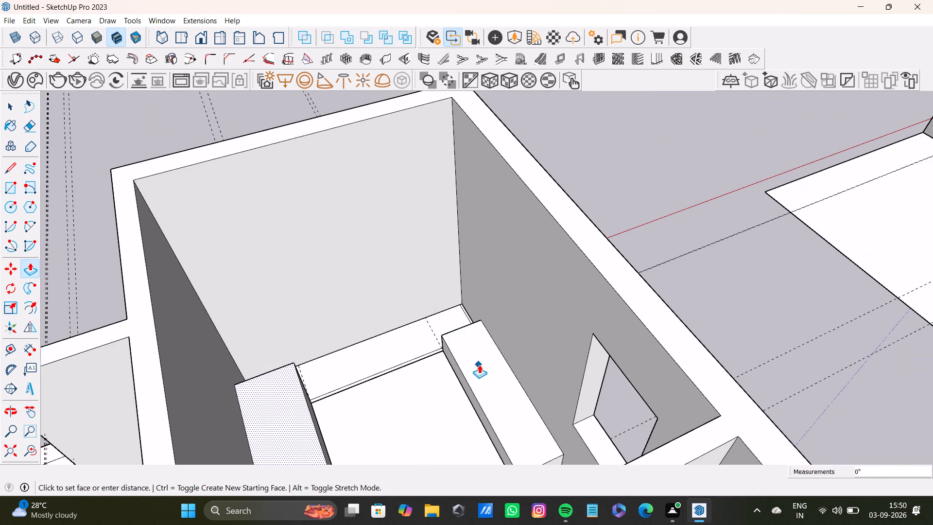
# Raise the window-wall strip further with Push/Pull, to roughly the height of the long-wall strip.
pyautogui.press('space')
pyautogui.click(487, 368)
pyautogui.press('p')
pyautogui.moveTo(487, 370); pyautogui.dragTo(484, 347)
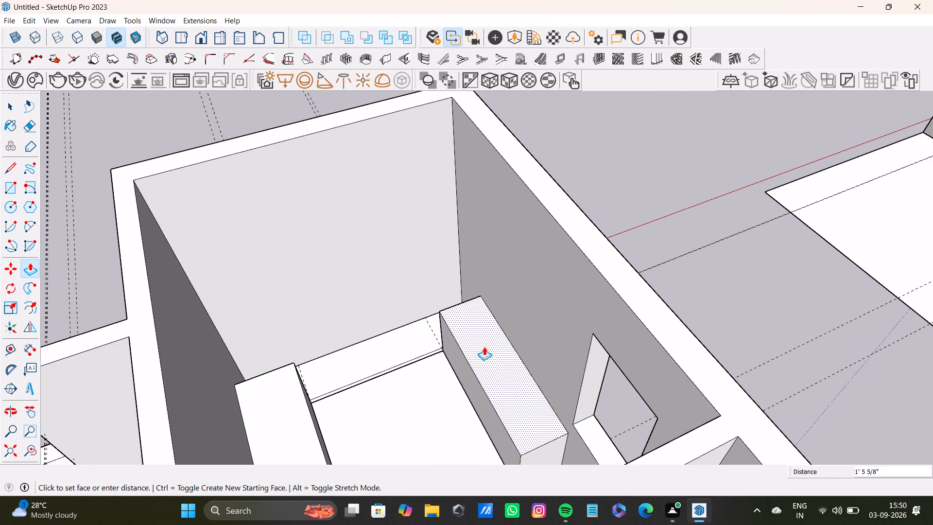
pyautogui.moveTo(484, 347); pyautogui.dragTo(487, 334)
# Push/Pull the end-wall strip upward toward the height of the two side strips.
pyautogui.moveTo(475, 364); pyautogui.dragTo(345, 445, button='middle')
pyautogui.scroll(-4, 354, 370)
pyautogui.press('space')
pyautogui.moveTo(373, 369); pyautogui.dragTo(403, 470, button='middle')
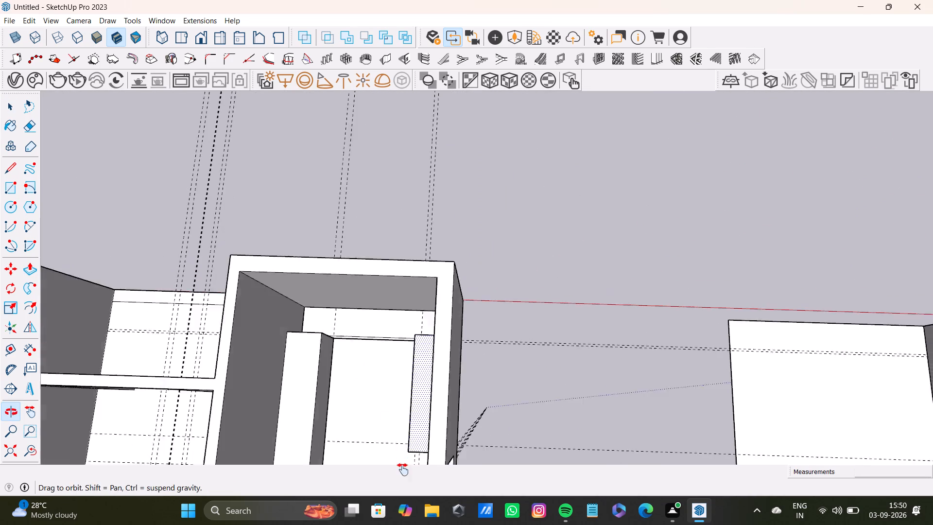
pyautogui.moveTo(403, 470); pyautogui.dragTo(404, 472, button='middle')
pyautogui.scroll(3, 383, 384)
pyautogui.click(399, 367)
pyautogui.press('p')
pyautogui.moveTo(406, 374); pyautogui.dragTo(397, 374)
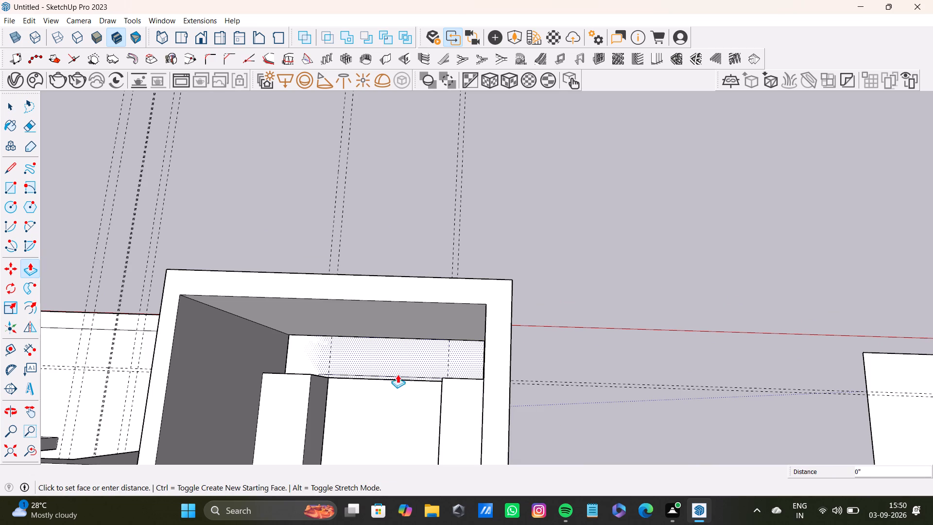
pyautogui.moveTo(397, 374); pyautogui.dragTo(361, 368)
pyautogui.press('space')
# Raise the top of the end-wall strip further, to slightly above the adjoining side strips.
pyautogui.scroll(-5, 397, 416)
pyautogui.scroll(11, 422, 402)
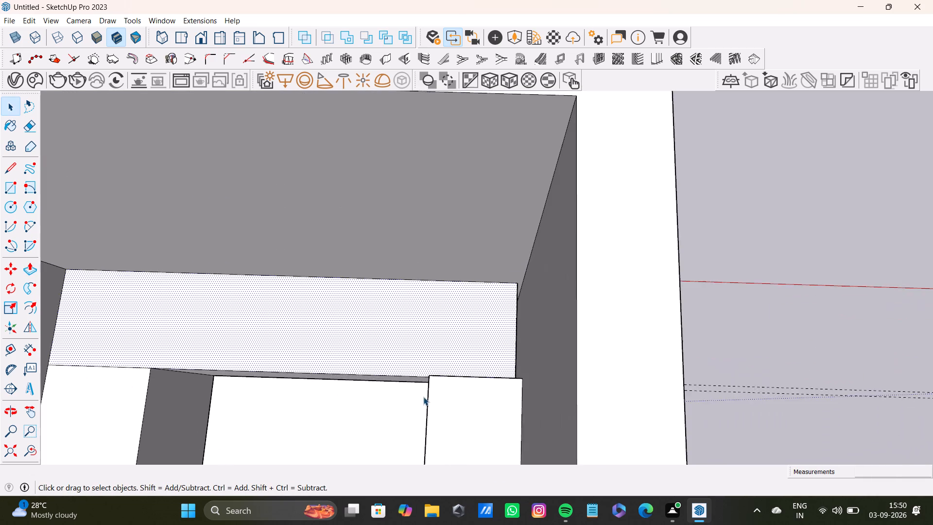
pyautogui.moveTo(423, 397); pyautogui.dragTo(393, 424, button='middle')
pyautogui.scroll(3, 442, 404)
pyautogui.moveTo(442, 402); pyautogui.dragTo(212, 443, button='middle')
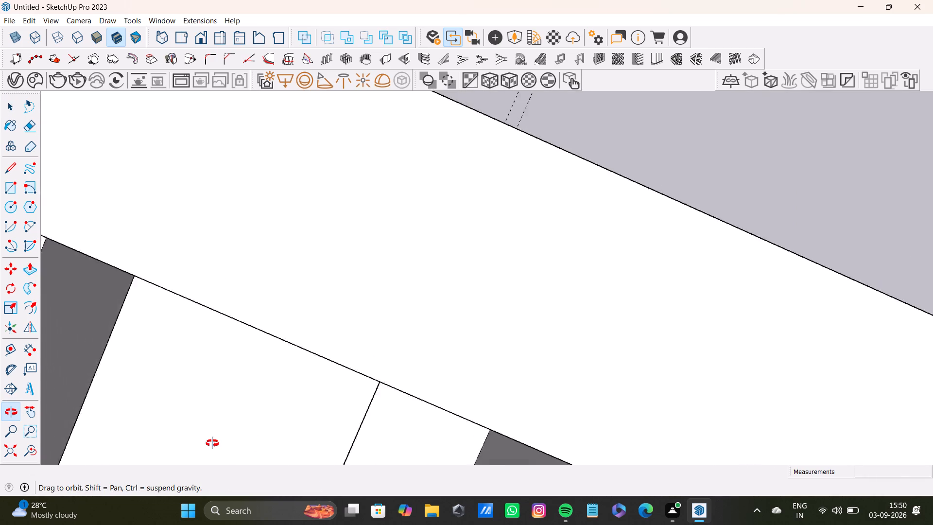
pyautogui.moveTo(212, 443); pyautogui.dragTo(270, 340, button='middle')
pyautogui.moveTo(335, 386); pyautogui.dragTo(730, 342, button='middle')
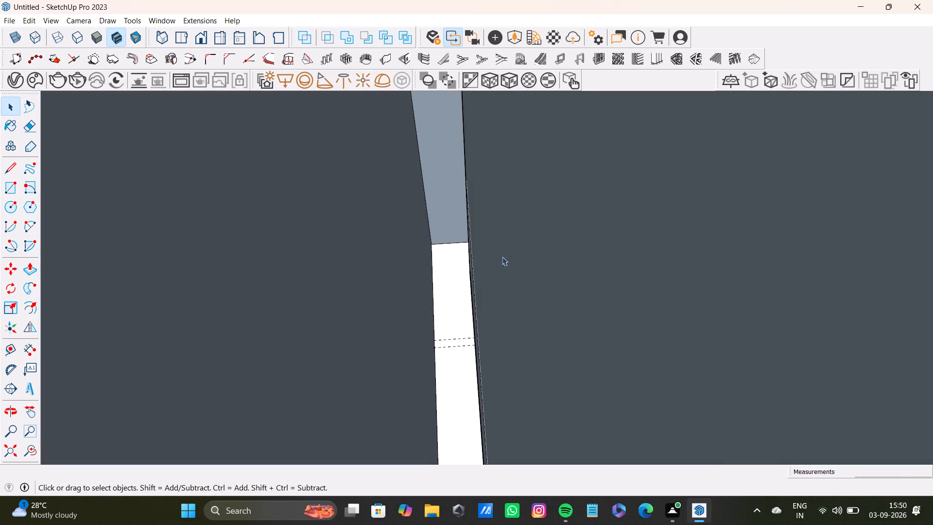
pyautogui.keyDown('shift'); pyautogui.moveTo(501, 257); pyautogui.dragTo(263, 381, button='middle'); pyautogui.keyUp('shift')
pyautogui.click(493, 239)
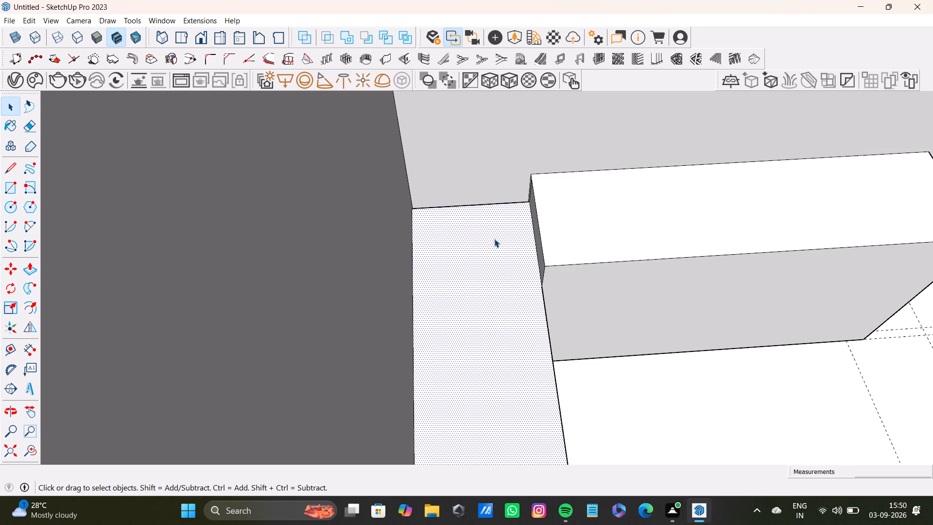
pyautogui.press('p')
pyautogui.moveTo(497, 241); pyautogui.dragTo(534, 207)
pyautogui.moveTo(500, 227); pyautogui.dragTo(521, 215)
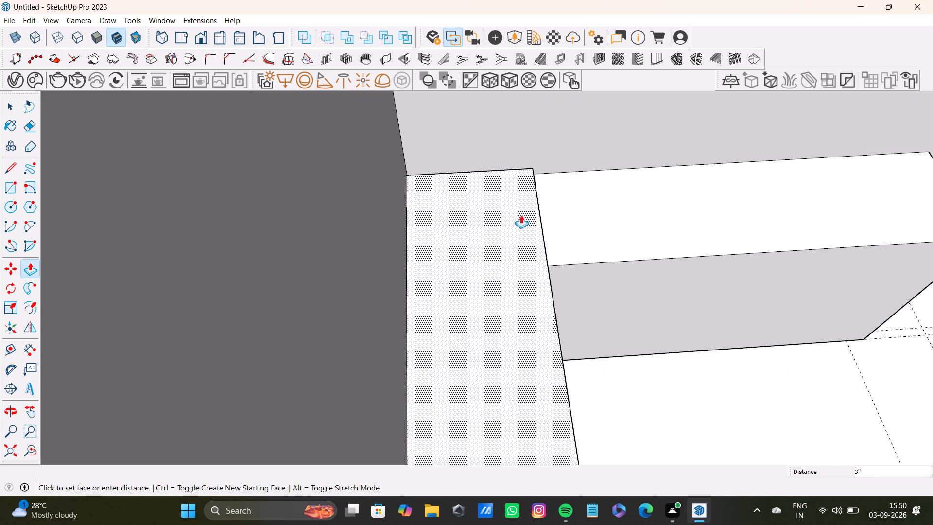
pyautogui.moveTo(521, 215); pyautogui.dragTo(561, 230)
pyautogui.scroll(4, 551, 238)
pyautogui.press('space')
# Push/Pull the top of the long-wall strip up until it is level with the end-wall strip.
pyautogui.moveTo(552, 215); pyautogui.dragTo(401, 187, button='middle')
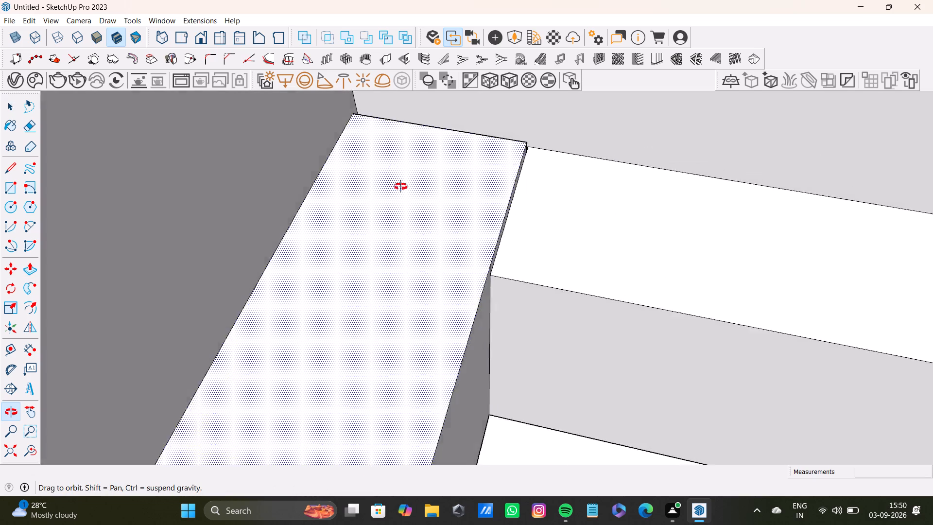
pyautogui.moveTo(401, 187); pyautogui.dragTo(360, 173, button='middle')
pyautogui.scroll(4, 461, 173)
pyautogui.moveTo(486, 212); pyautogui.dragTo(328, 180, button='middle')
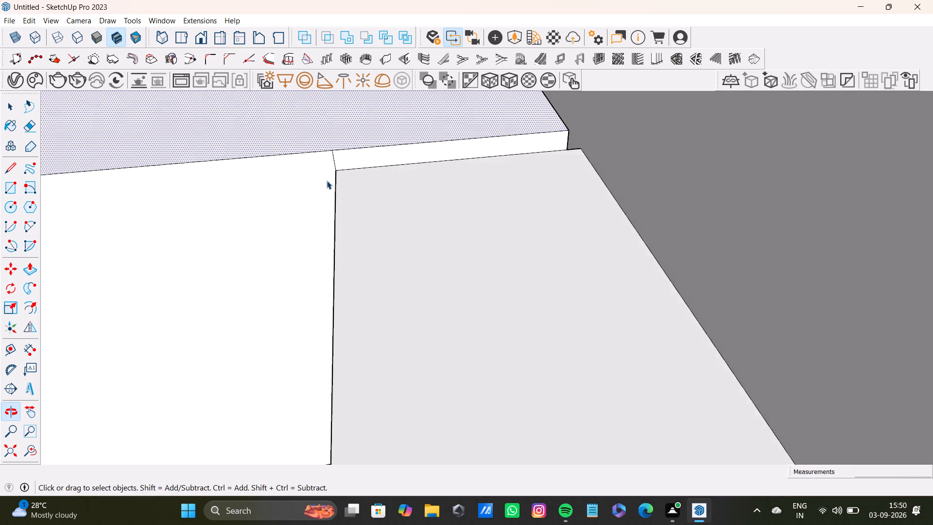
pyautogui.scroll(-15, 325, 184)
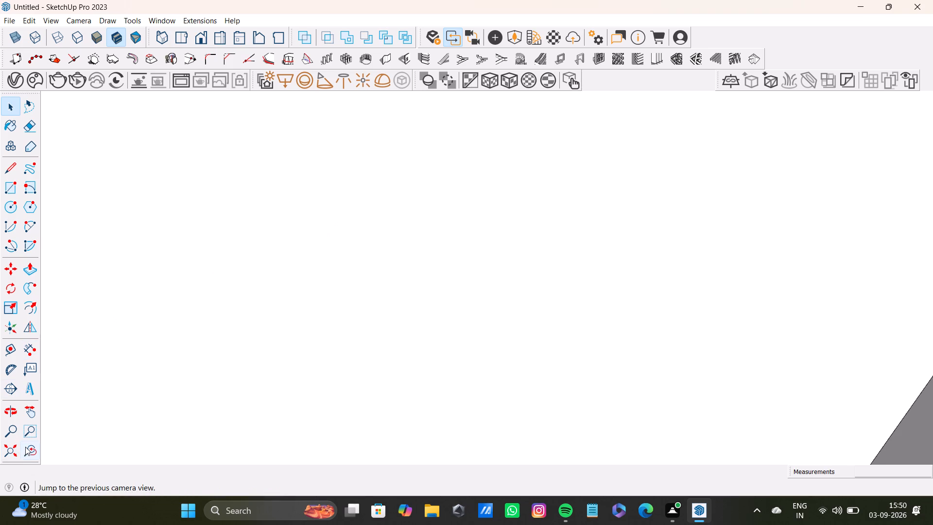
pyautogui.click(25, 447)
pyautogui.keyDown('shift'); pyautogui.moveTo(314, 280); pyautogui.dragTo(462, 368, button='middle'); pyautogui.keyUp('shift')
pyautogui.scroll(-13, 303, 348)
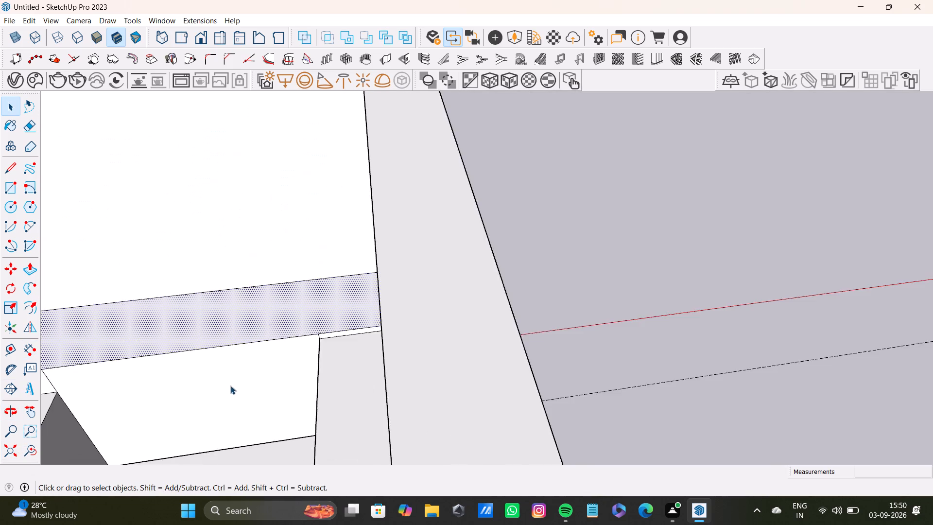
pyautogui.keyDown('shift'); pyautogui.moveTo(238, 386); pyautogui.dragTo(469, 272, button='middle'); pyautogui.keyUp('shift')
pyautogui.scroll(-3, 435, 325)
pyautogui.moveTo(431, 332); pyautogui.dragTo(383, 392, button='middle')
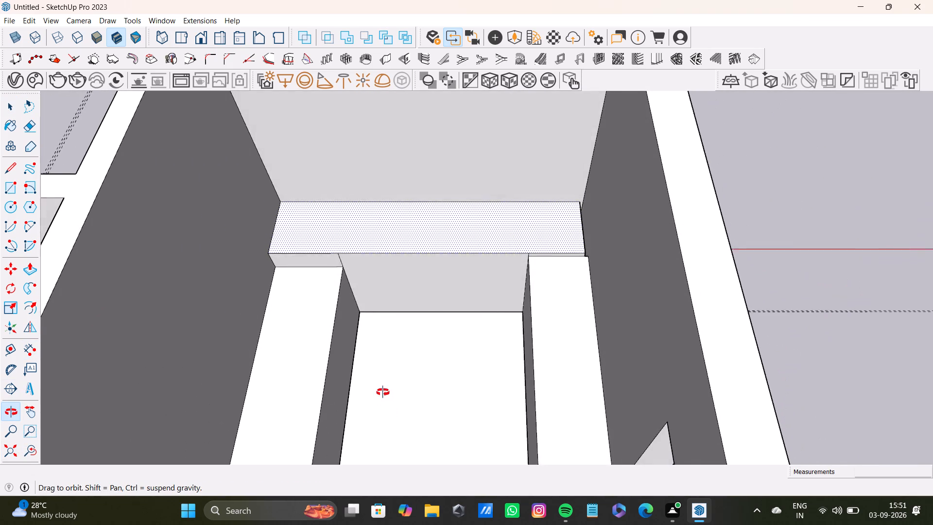
pyautogui.moveTo(383, 392); pyautogui.dragTo(284, 432, button='middle')
pyautogui.click(237, 348)
pyautogui.press('space')
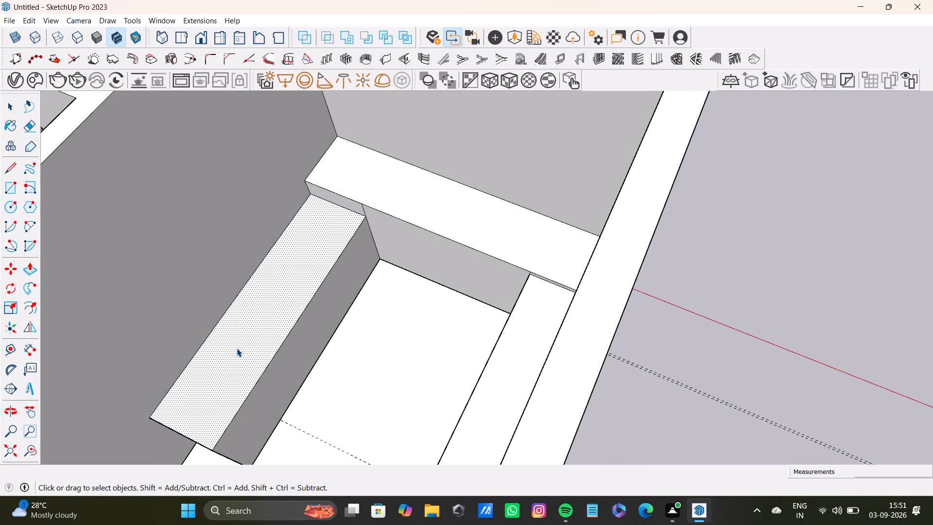
pyautogui.press('p')
pyautogui.moveTo(283, 277); pyautogui.dragTo(336, 191)
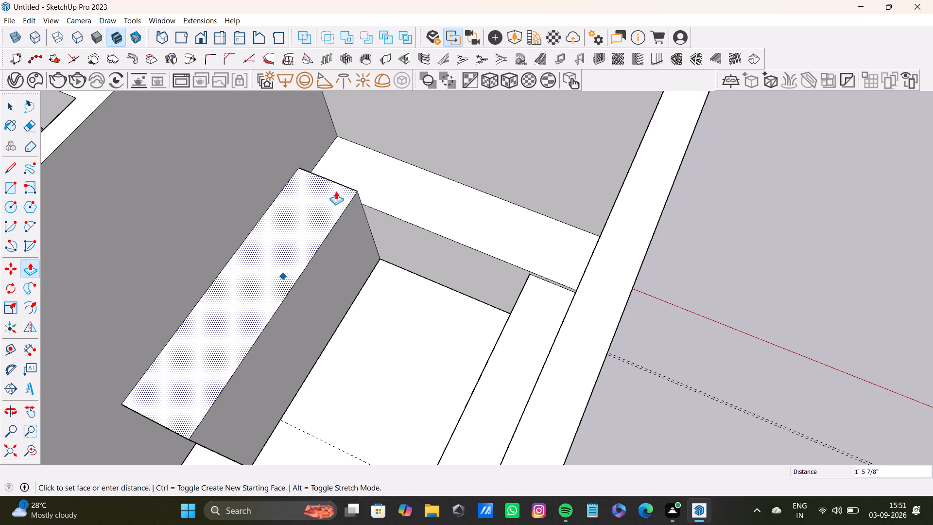
pyautogui.moveTo(336, 191); pyautogui.dragTo(388, 202)
pyautogui.press('space')
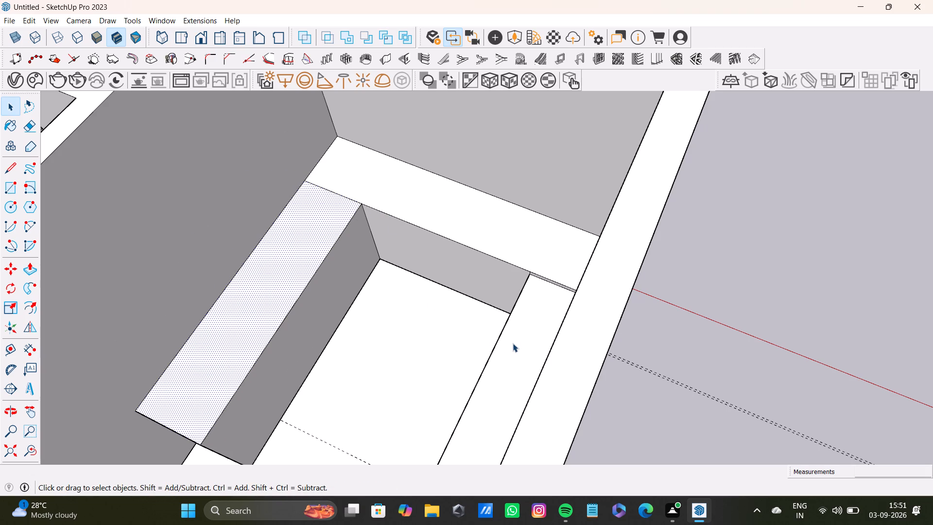
# Push/Pull the top of the window-wall strip up about 1 3/4", level with the end-wall strip.
pyautogui.click(513, 343)
pyautogui.press('p')
pyautogui.moveTo(514, 343); pyautogui.dragTo(480, 239)
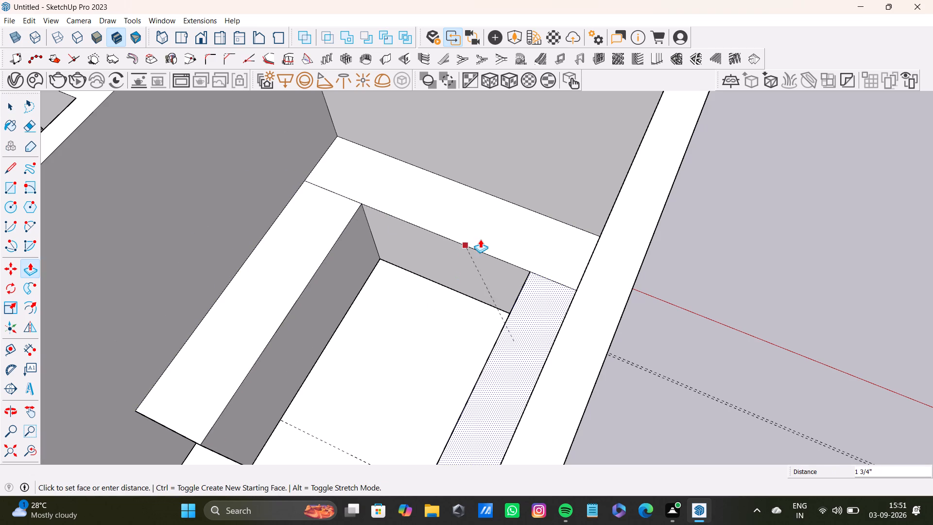
pyautogui.moveTo(480, 239); pyautogui.dragTo(483, 238)
pyautogui.scroll(-4, 481, 325)
pyautogui.moveTo(480, 335); pyautogui.dragTo(581, 332, button='middle')
pyautogui.press('space')
# Push/Pull the narrow end face of the end-wall strip outward across the thin gap at the window wall.
pyautogui.scroll(1, 508, 280)
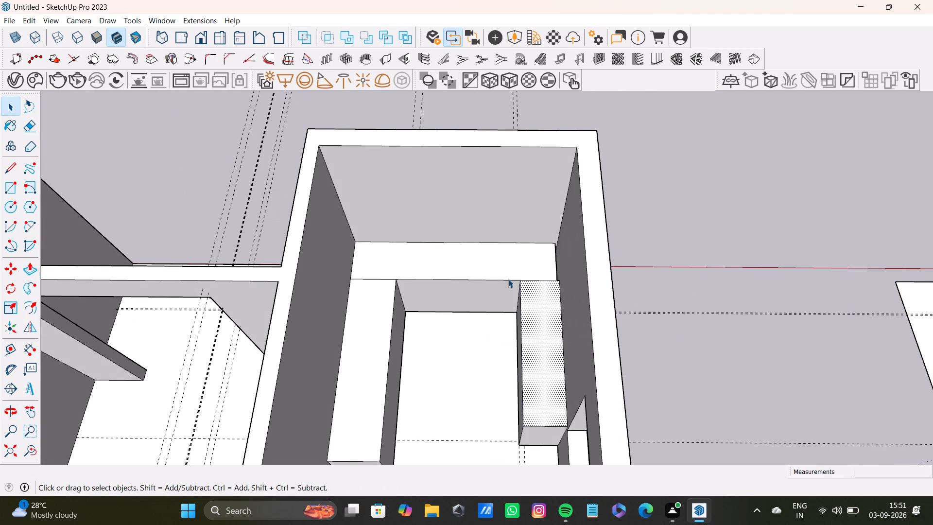
pyautogui.scroll(5, 508, 279)
pyautogui.moveTo(584, 267); pyautogui.dragTo(529, 292, button='middle')
pyautogui.scroll(16, 553, 260)
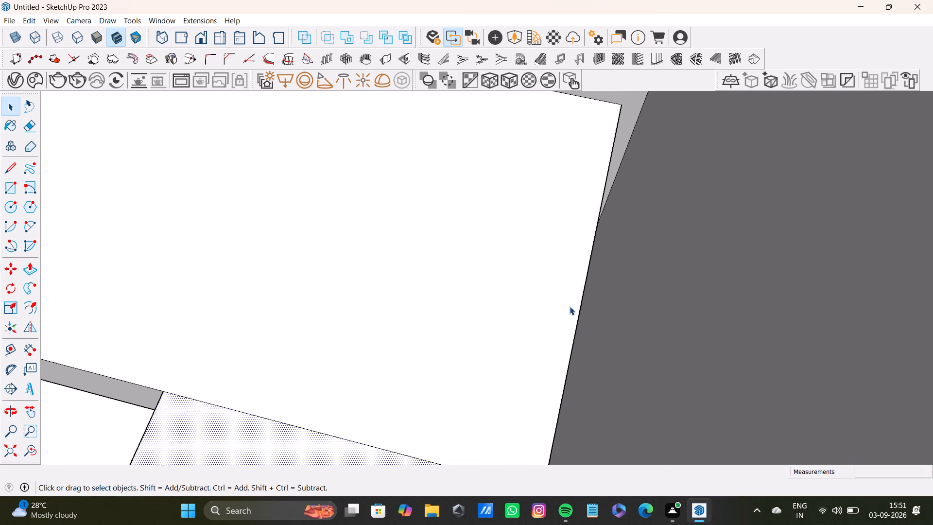
pyautogui.moveTo(573, 308); pyautogui.dragTo(533, 307, button='middle')
pyautogui.scroll(3, 595, 305)
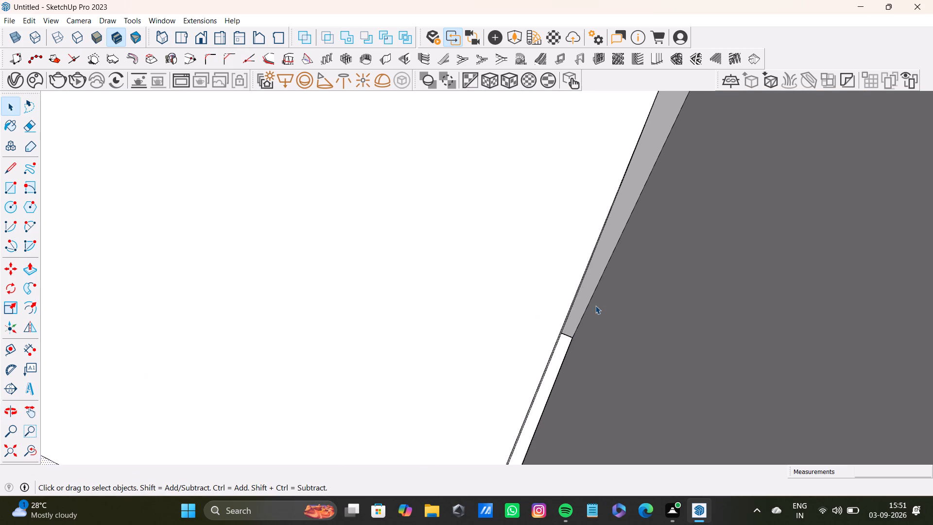
pyautogui.scroll(5, 595, 305)
pyautogui.moveTo(590, 303); pyautogui.dragTo(596, 305, button='middle')
pyautogui.click(547, 324)
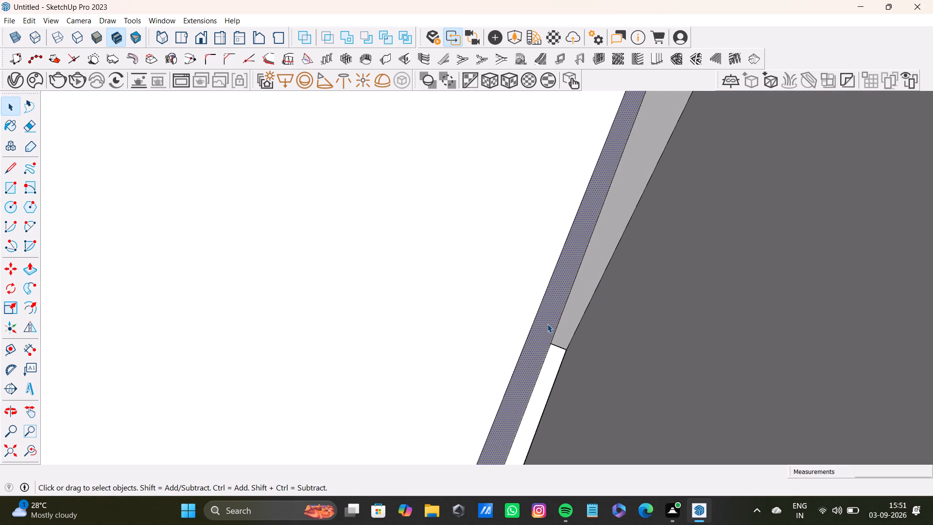
pyautogui.press('p')
pyautogui.moveTo(547, 325); pyautogui.dragTo(597, 344)
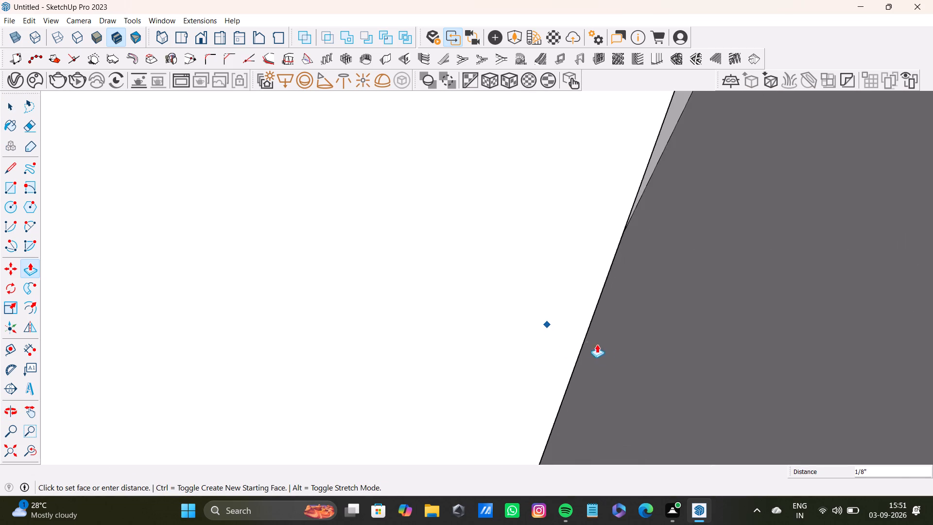
pyautogui.moveTo(597, 344); pyautogui.dragTo(626, 349)
pyautogui.press('space')
# Pull the same end face of the end-wall strip outward again toward the window wall.
pyautogui.scroll(-19, 558, 350)
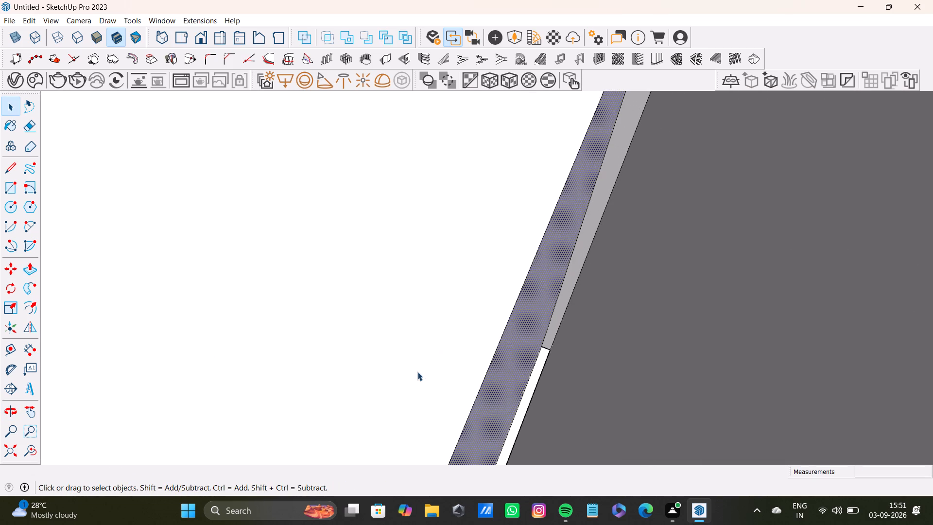
pyautogui.moveTo(495, 385); pyautogui.dragTo(558, 392)
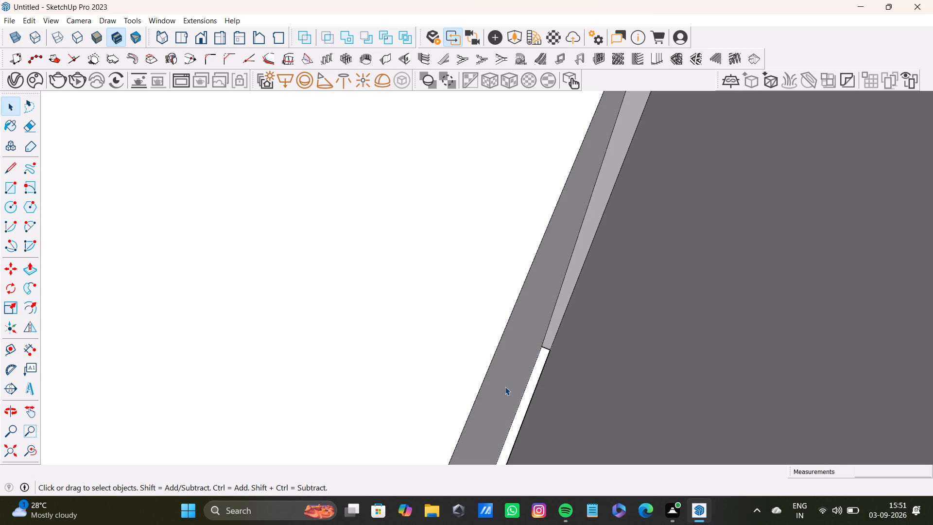
pyautogui.press('p')
pyautogui.moveTo(505, 386); pyautogui.dragTo(575, 402)
pyautogui.press('space')
pyautogui.scroll(-3, 500, 392)
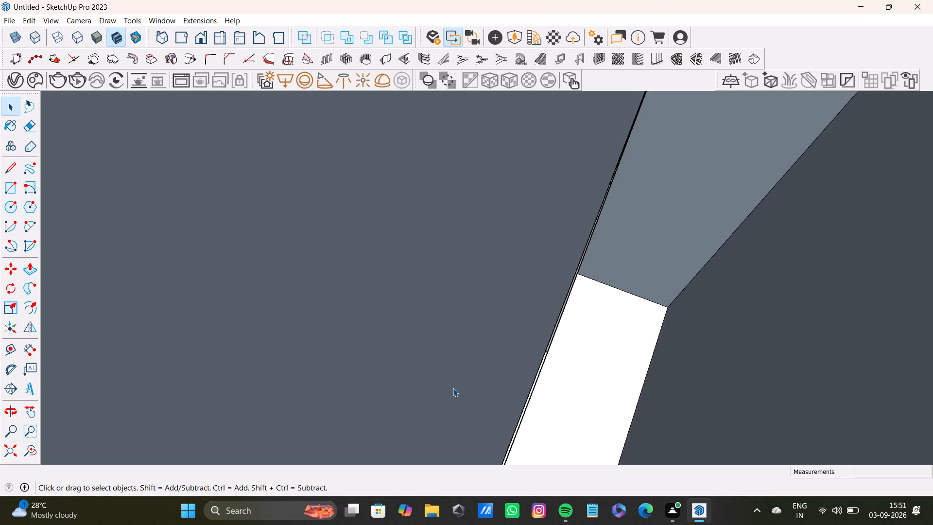
# Delete the two seam lines between the end-wall strip and the side strips to merge the corner room's U-shaped top.
pyautogui.scroll(-4, 453, 388)
pyautogui.moveTo(3, 448); pyautogui.dragTo(11, 448)
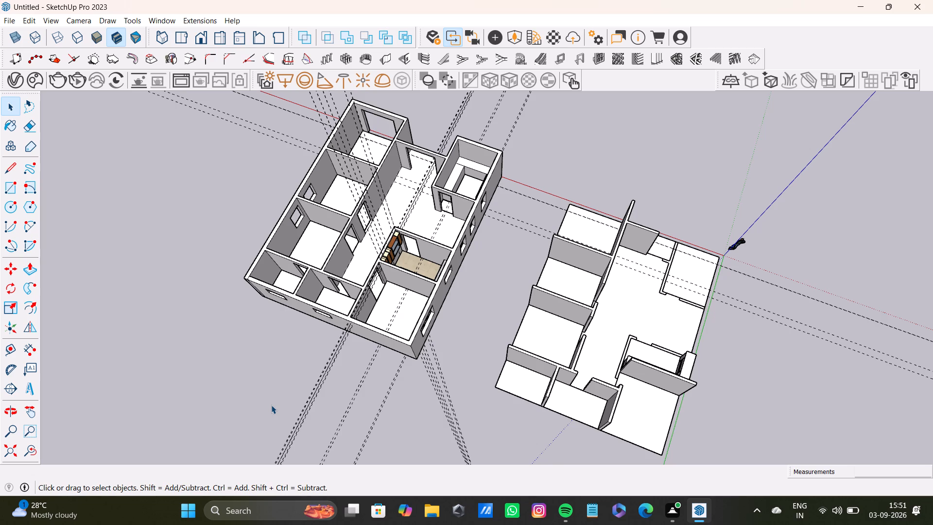
pyautogui.scroll(4, 439, 165)
pyautogui.press('space')
pyautogui.scroll(-1, 457, 142)
pyautogui.scroll(16, 457, 142)
pyautogui.moveTo(547, 219); pyautogui.dragTo(561, 269, button='middle')
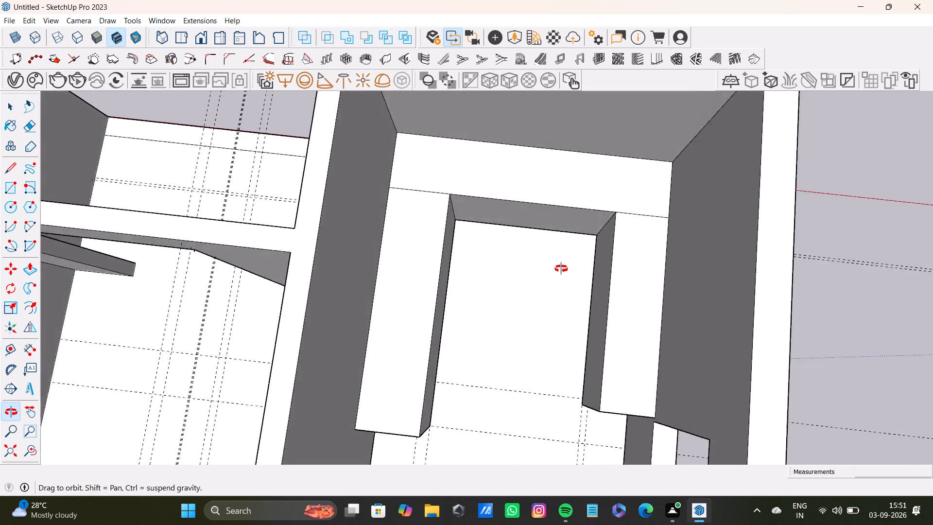
pyautogui.moveTo(561, 269); pyautogui.dragTo(562, 263, button='middle')
pyautogui.scroll(8, 443, 212)
pyautogui.click(474, 170)
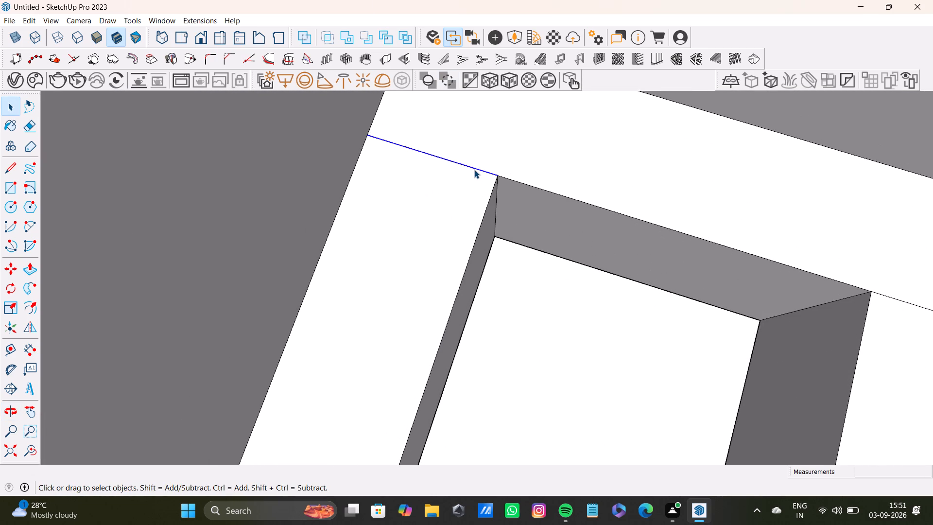
pyautogui.press('Delete')
pyautogui.scroll(-8, 532, 186)
pyautogui.scroll(3, 700, 233)
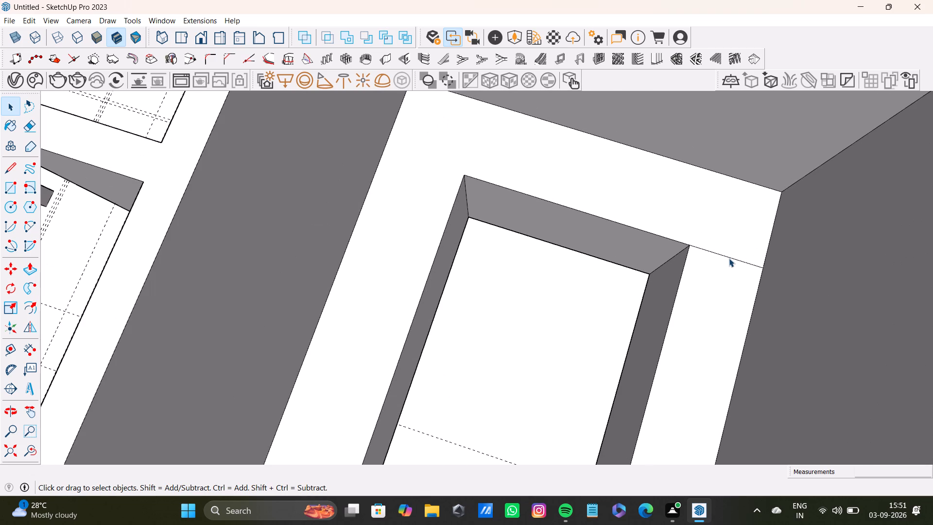
pyautogui.click(729, 258)
pyautogui.press('Delete')
# Examine the merged U-shaped slab from several angles, including its inner corner where it meets the floor.
pyautogui.scroll(-11, 707, 260)
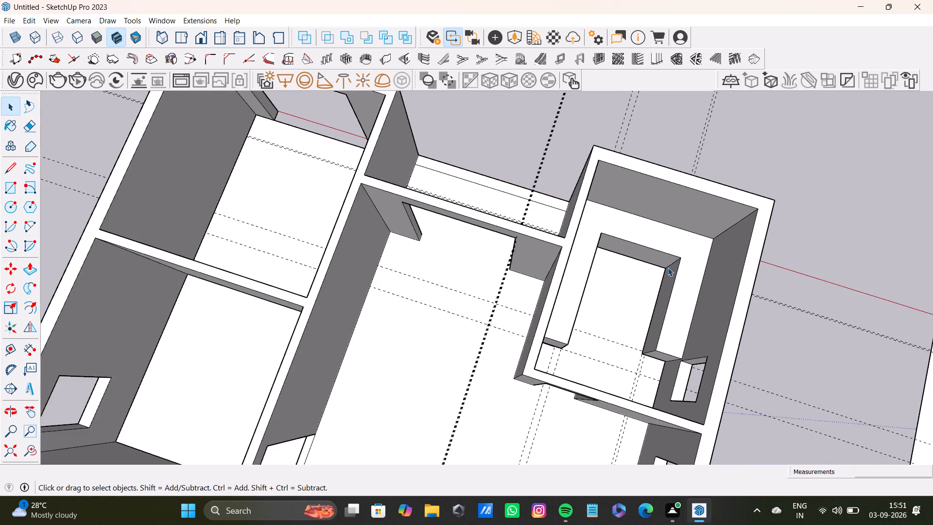
pyautogui.keyDown('shift'); pyautogui.moveTo(668, 267); pyautogui.dragTo(512, 291, button='middle'); pyautogui.keyUp('shift')
pyautogui.scroll(7, 578, 481)
pyautogui.moveTo(445, 385); pyautogui.dragTo(595, 322, button='middle')
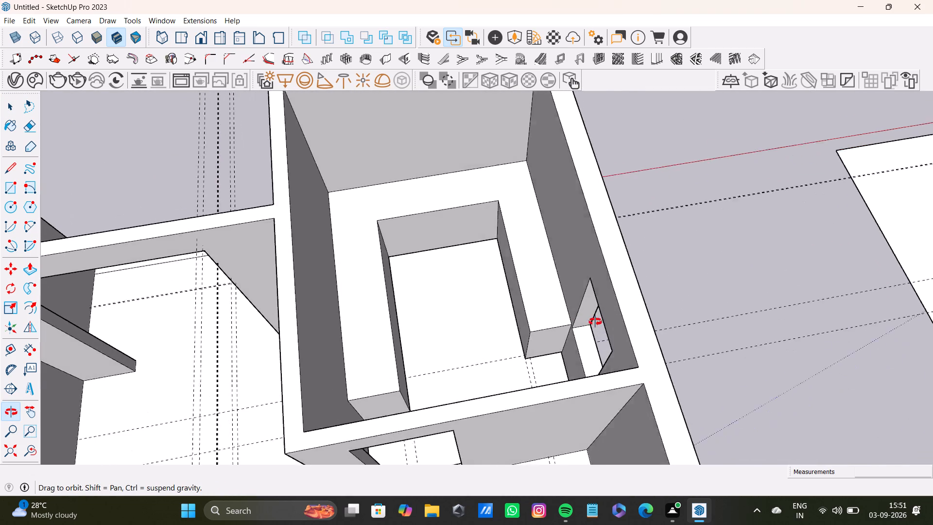
pyautogui.moveTo(595, 322); pyautogui.dragTo(517, 407, button='middle')
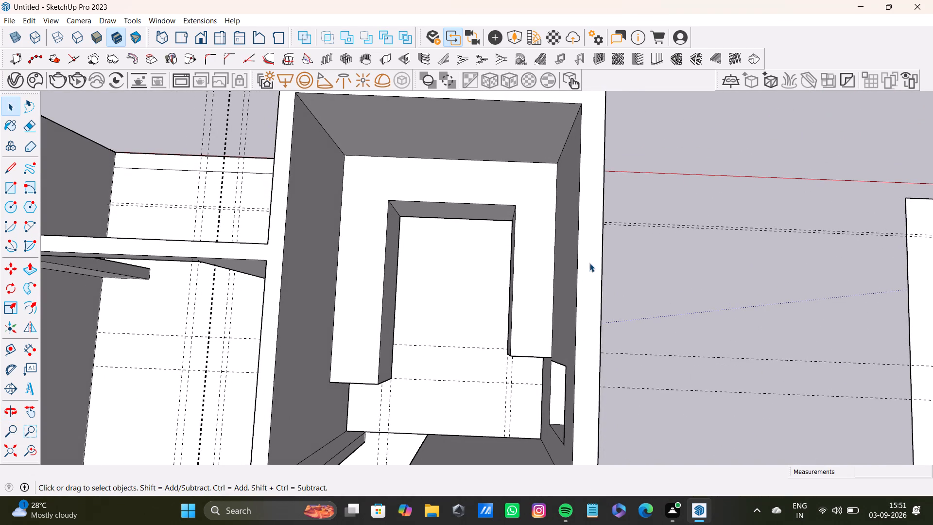
pyautogui.scroll(2, 448, 248)
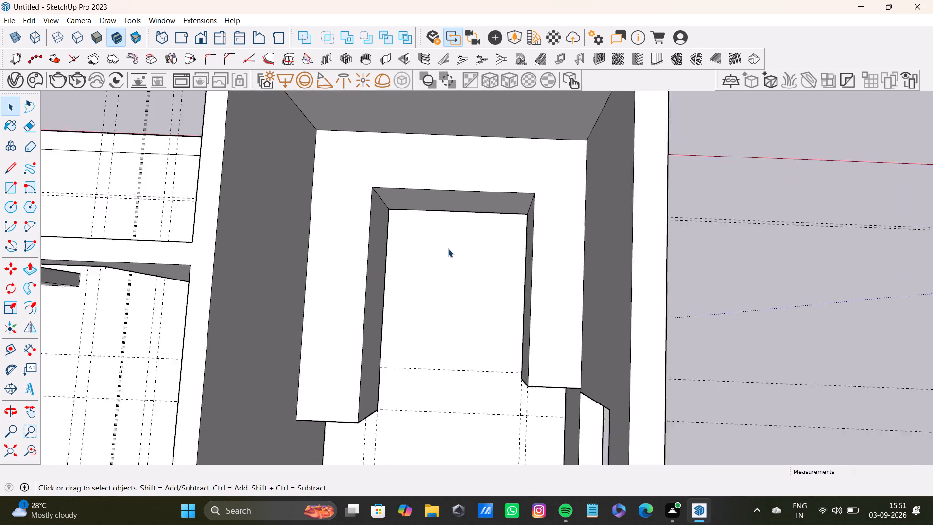
pyautogui.scroll(4, 448, 248)
pyautogui.moveTo(481, 289); pyautogui.dragTo(471, 185, button='middle')
pyautogui.scroll(3, 524, 274)
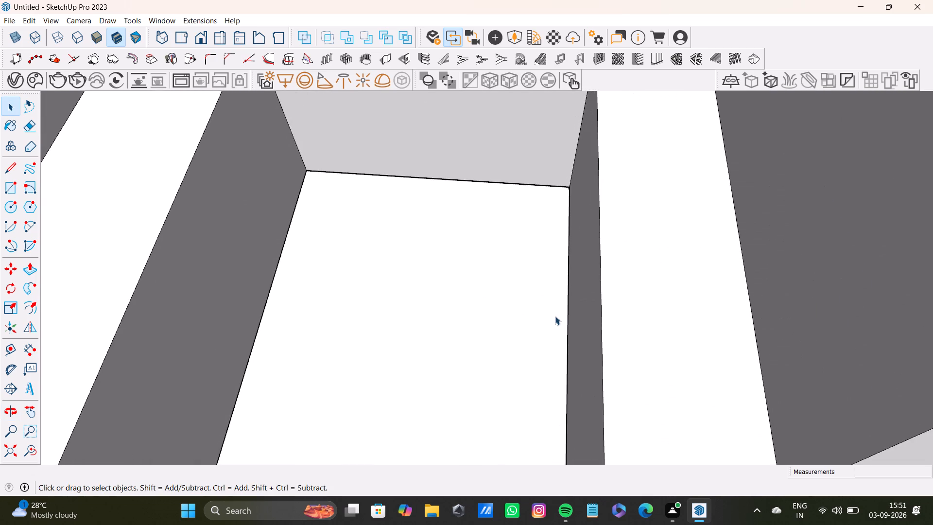
pyautogui.moveTo(556, 309); pyautogui.dragTo(697, 168, button='middle')
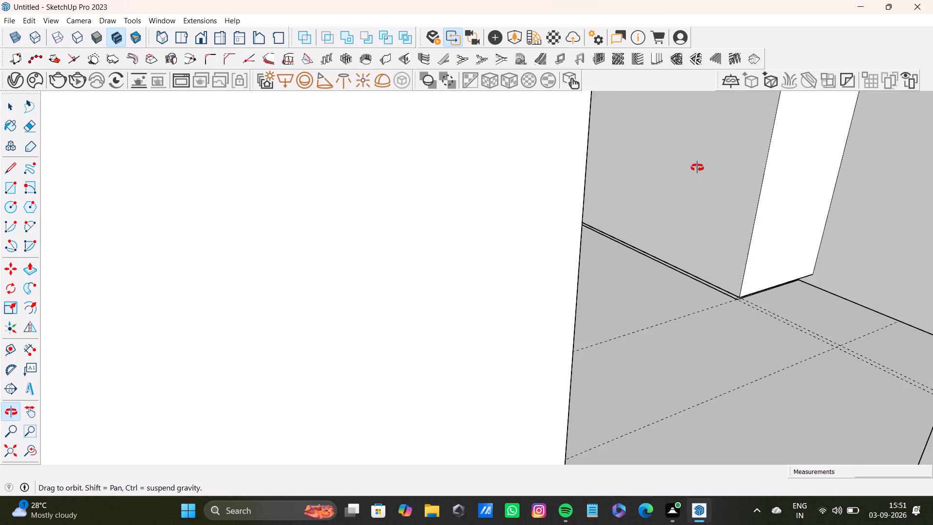
pyautogui.moveTo(697, 168); pyautogui.dragTo(622, 271, button='middle')
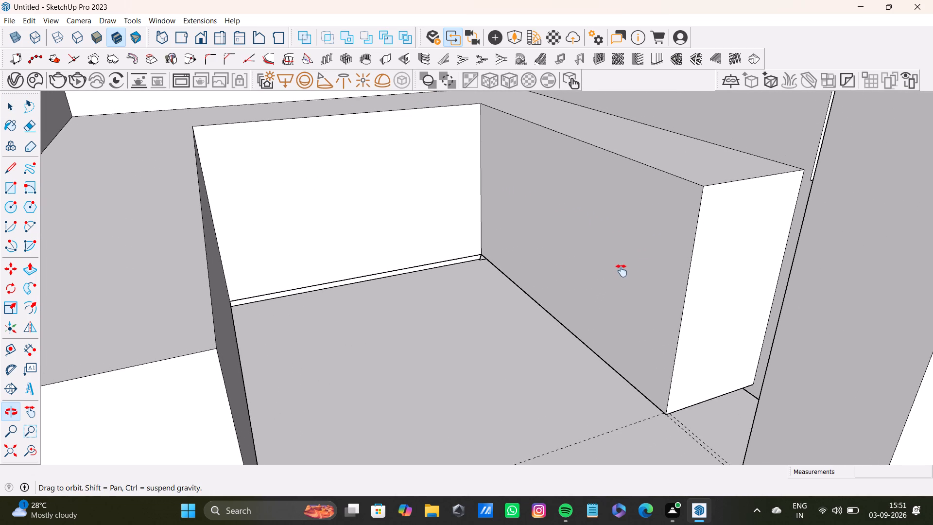
pyautogui.moveTo(622, 271); pyautogui.dragTo(649, 304, button='middle')
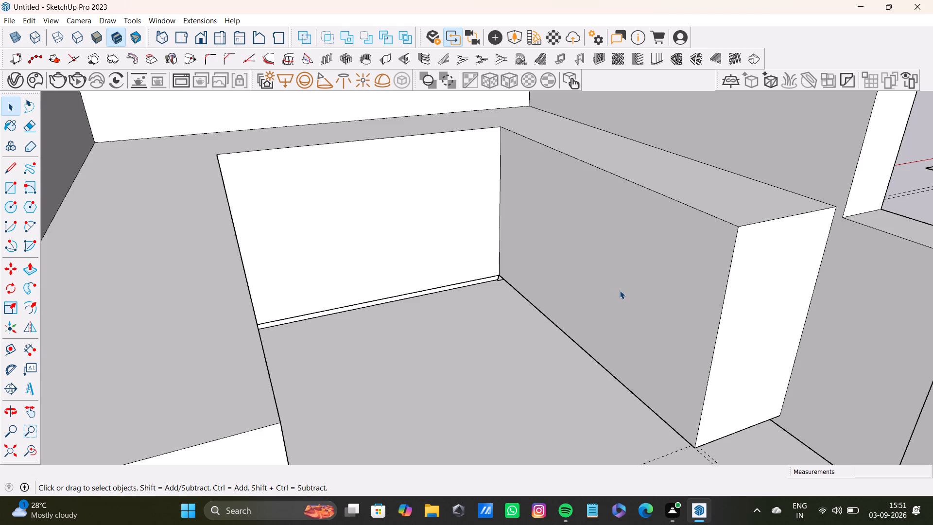
pyautogui.scroll(20, 530, 278)
pyautogui.scroll(4, 530, 278)
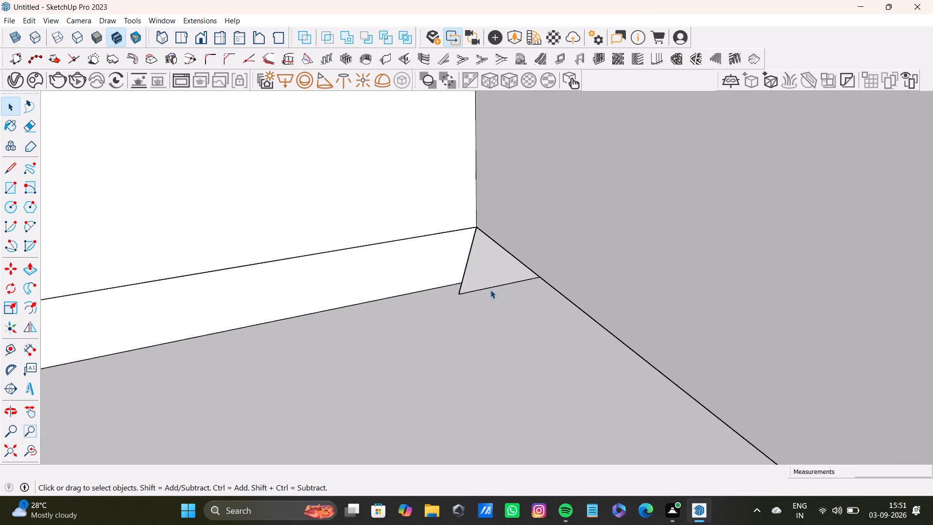
pyautogui.moveTo(492, 287); pyautogui.dragTo(442, 338, button='middle')
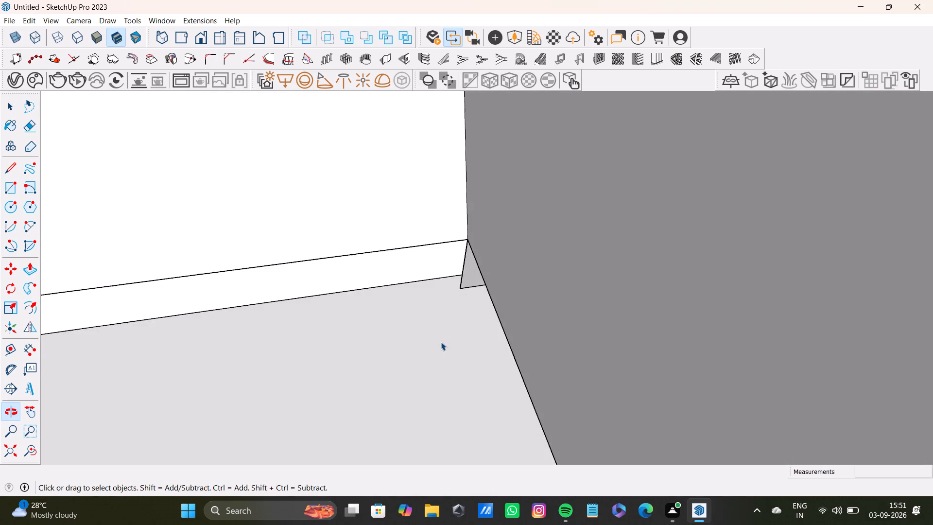
pyautogui.scroll(-20, 441, 342)
pyautogui.scroll(-13, 441, 342)
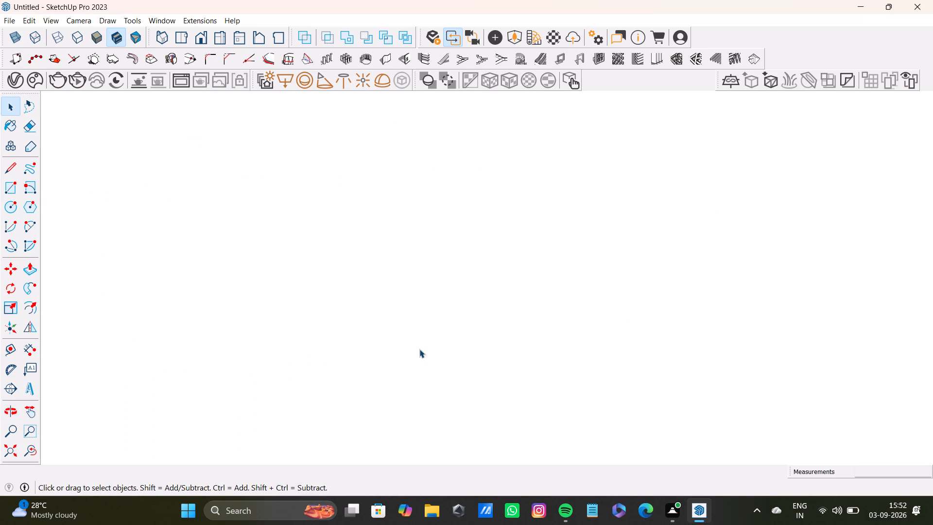
# Push/Pull the inner side face of the window-wall strip about 2 3/4" toward the middle of the room.
pyautogui.click(24, 449)
pyautogui.click(2, 451)
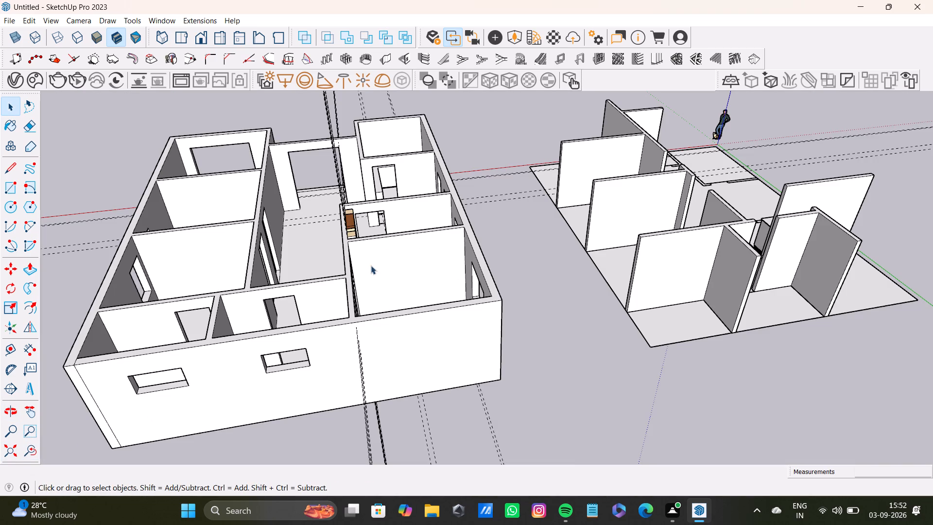
pyautogui.keyDown('shift'); pyautogui.moveTo(484, 211); pyautogui.dragTo(333, 321, button='middle'); pyautogui.keyUp('shift')
pyautogui.scroll(2, 518, 293)
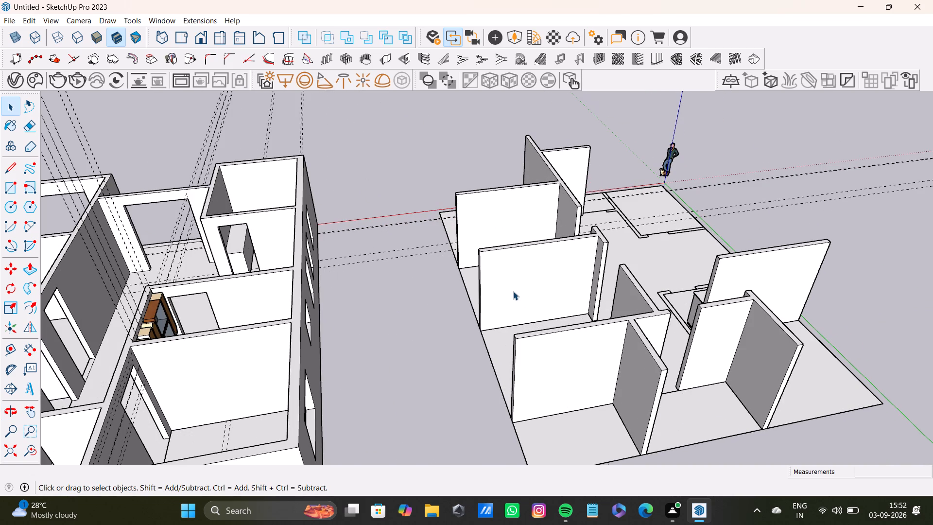
pyautogui.keyDown('shift'); pyautogui.moveTo(242, 233); pyautogui.dragTo(311, 322, button='middle'); pyautogui.keyUp('shift')
pyautogui.scroll(8, 303, 302)
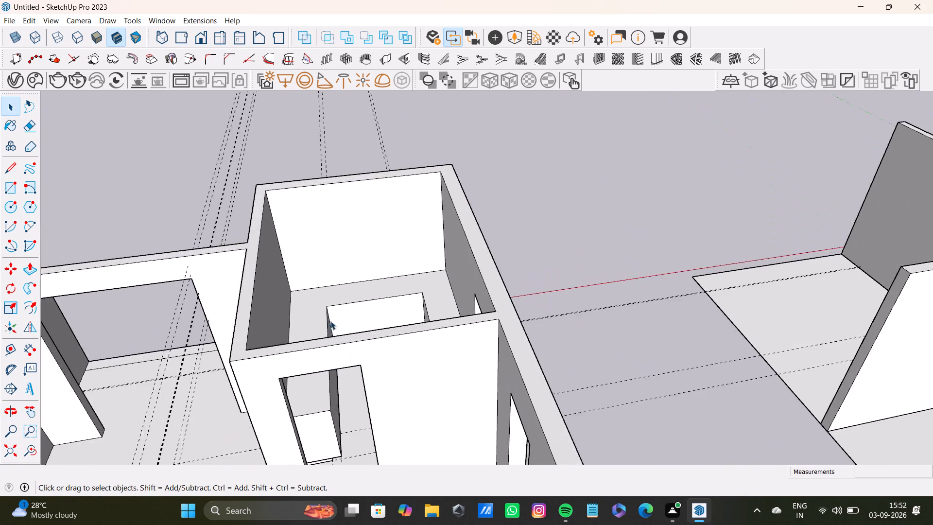
pyautogui.moveTo(341, 325); pyautogui.dragTo(478, 374, button='middle')
pyautogui.scroll(3, 455, 343)
pyautogui.click(460, 361)
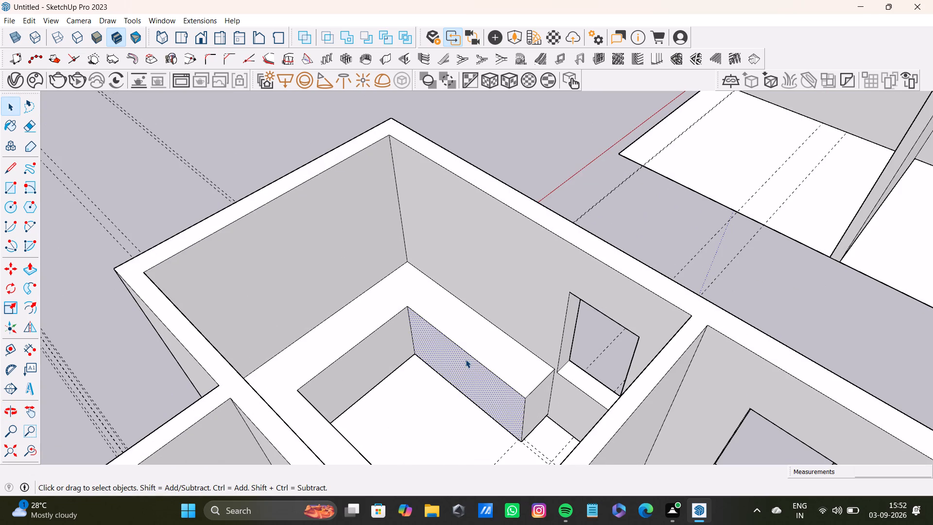
pyautogui.press('p')
pyautogui.click(466, 359)
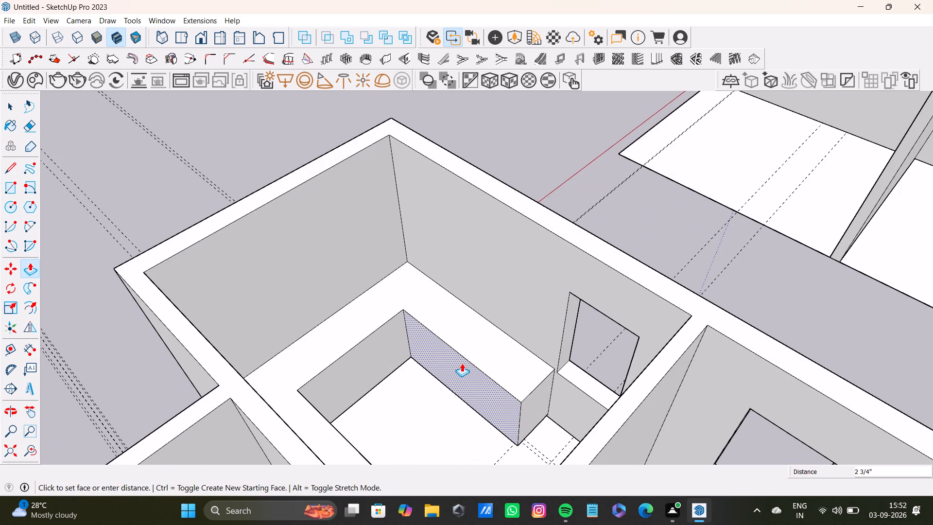
pyautogui.press('space')
pyautogui.scroll(-4, 368, 341)
pyautogui.click(311, 191)
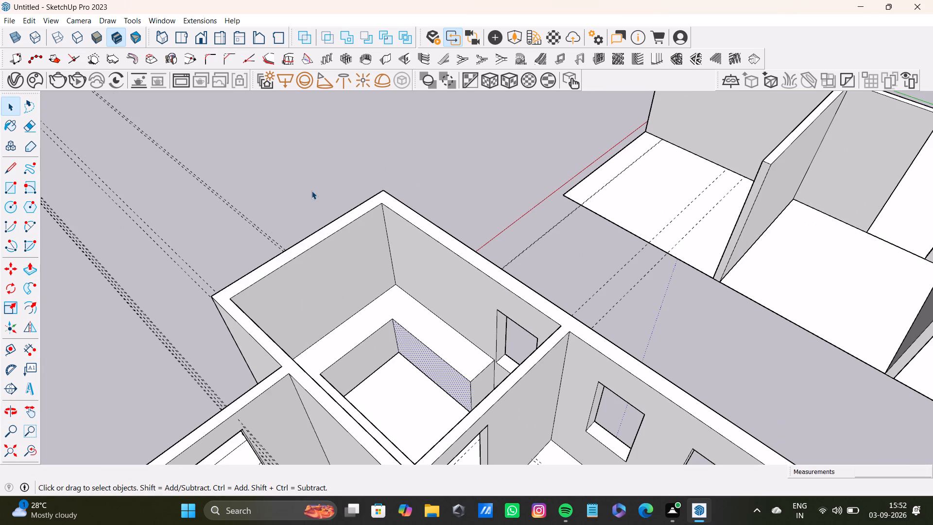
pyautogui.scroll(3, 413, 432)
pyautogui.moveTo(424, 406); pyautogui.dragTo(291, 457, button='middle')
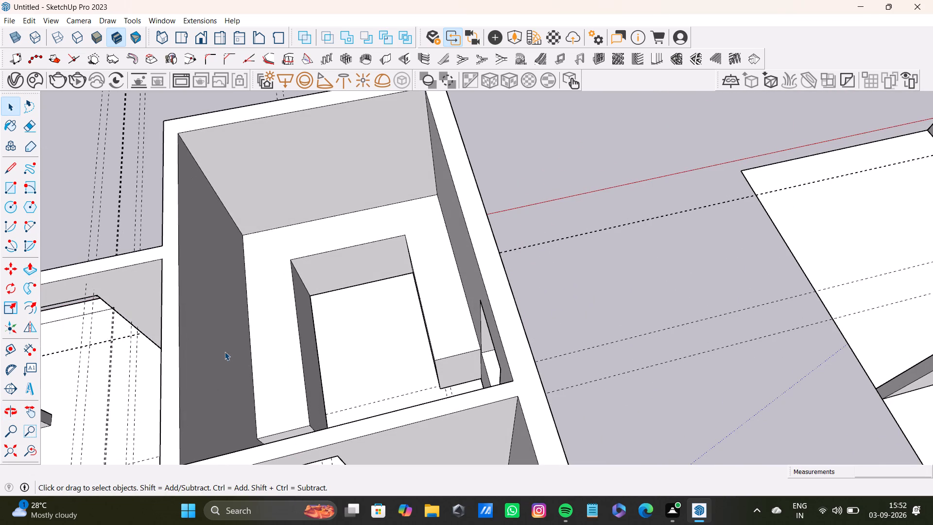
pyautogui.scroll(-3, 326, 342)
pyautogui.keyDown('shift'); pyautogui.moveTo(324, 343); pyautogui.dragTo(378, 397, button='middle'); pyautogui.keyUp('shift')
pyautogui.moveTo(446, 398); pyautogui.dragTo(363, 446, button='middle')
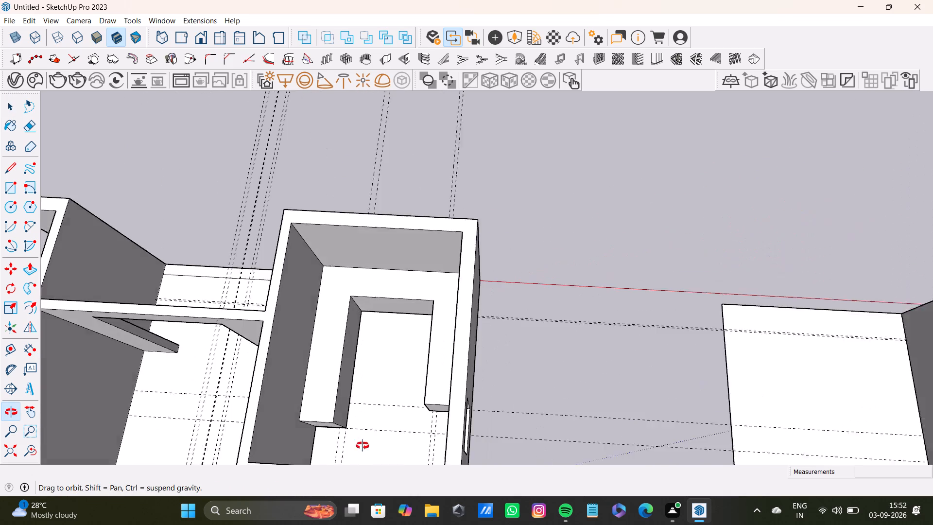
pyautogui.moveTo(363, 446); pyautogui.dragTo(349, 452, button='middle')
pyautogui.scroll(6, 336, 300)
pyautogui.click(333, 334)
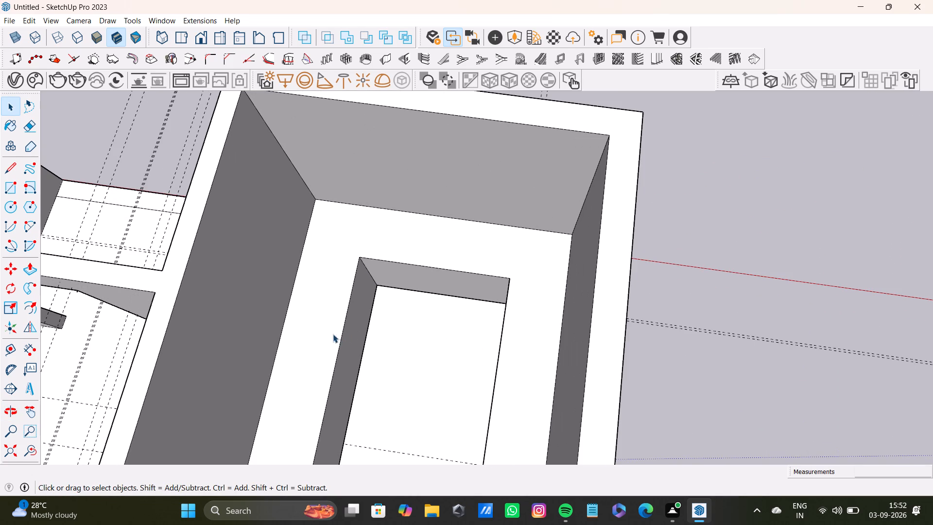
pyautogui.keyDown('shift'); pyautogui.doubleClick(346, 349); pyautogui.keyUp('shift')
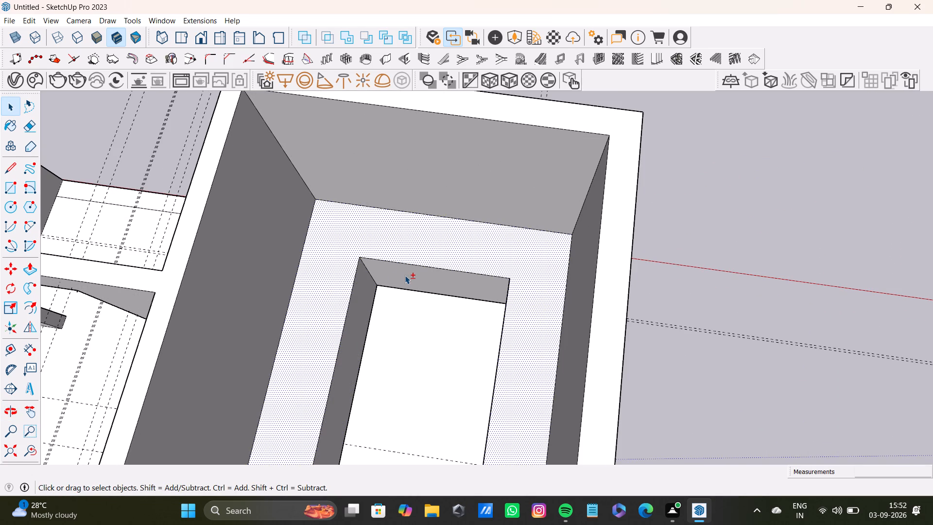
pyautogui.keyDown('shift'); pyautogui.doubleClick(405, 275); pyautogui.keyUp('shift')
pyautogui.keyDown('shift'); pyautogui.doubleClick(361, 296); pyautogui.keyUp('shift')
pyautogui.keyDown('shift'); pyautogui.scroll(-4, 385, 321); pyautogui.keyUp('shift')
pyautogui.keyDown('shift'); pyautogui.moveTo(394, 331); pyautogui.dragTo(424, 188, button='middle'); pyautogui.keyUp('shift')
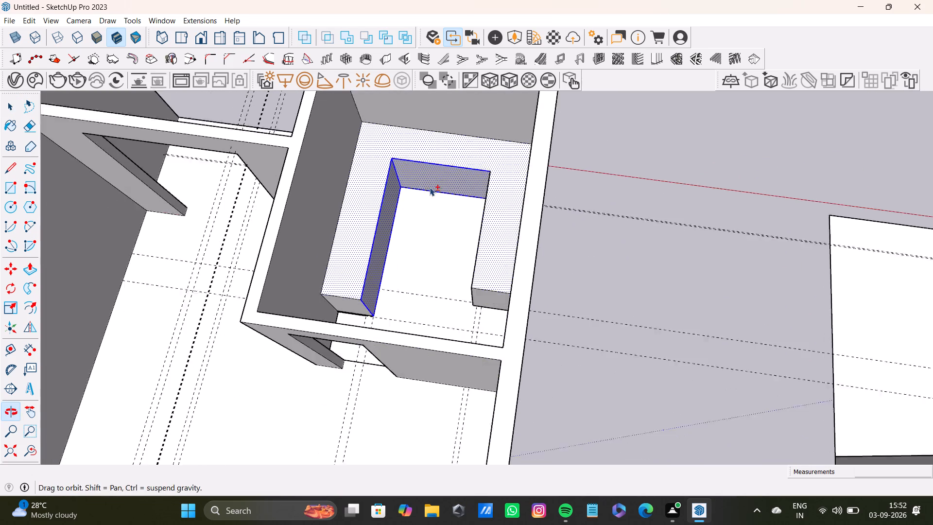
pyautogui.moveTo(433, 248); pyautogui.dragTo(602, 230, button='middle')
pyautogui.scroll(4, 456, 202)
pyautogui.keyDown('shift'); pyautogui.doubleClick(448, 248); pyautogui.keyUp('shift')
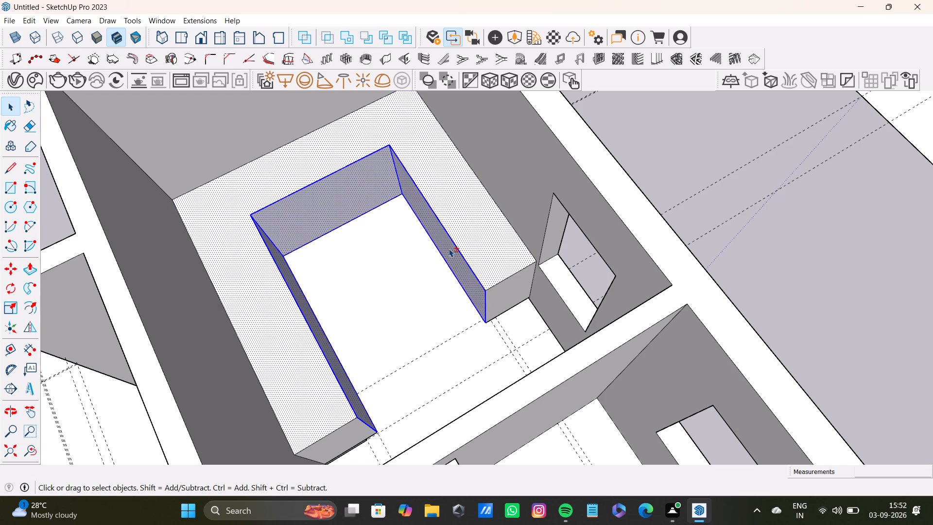
# Make a group from the U-shaped slab's top, its three inner side faces and its two end faces with their edges.
pyautogui.keyDown('shift'); pyautogui.doubleClick(473, 237); pyautogui.keyUp('shift')
pyautogui.keyDown('shift'); pyautogui.click(474, 236); pyautogui.keyUp('shift')
pyautogui.keyDown('shift'); pyautogui.doubleClick(474, 236); pyautogui.keyUp('shift')
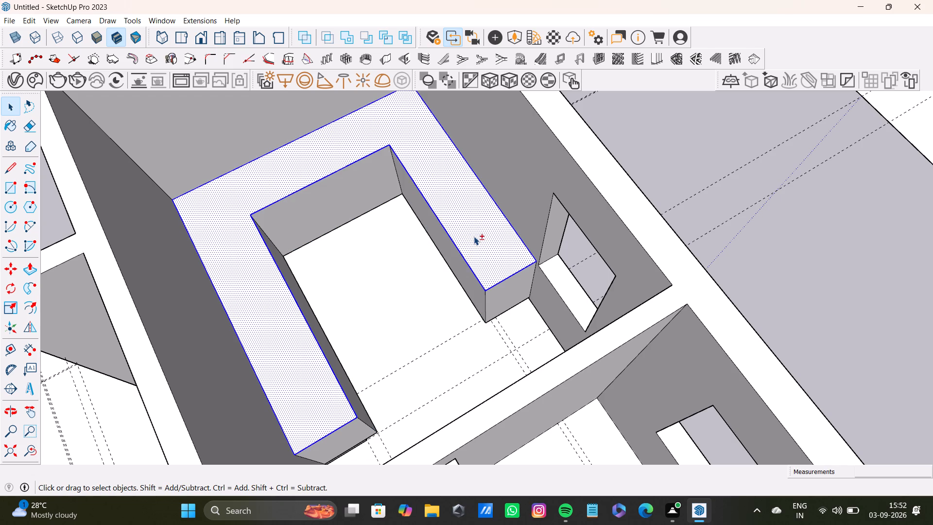
pyautogui.keyDown('shift'); pyautogui.doubleClick(455, 254); pyautogui.keyUp('shift')
pyautogui.keyDown('shift'); pyautogui.doubleClick(383, 181); pyautogui.keyUp('shift')
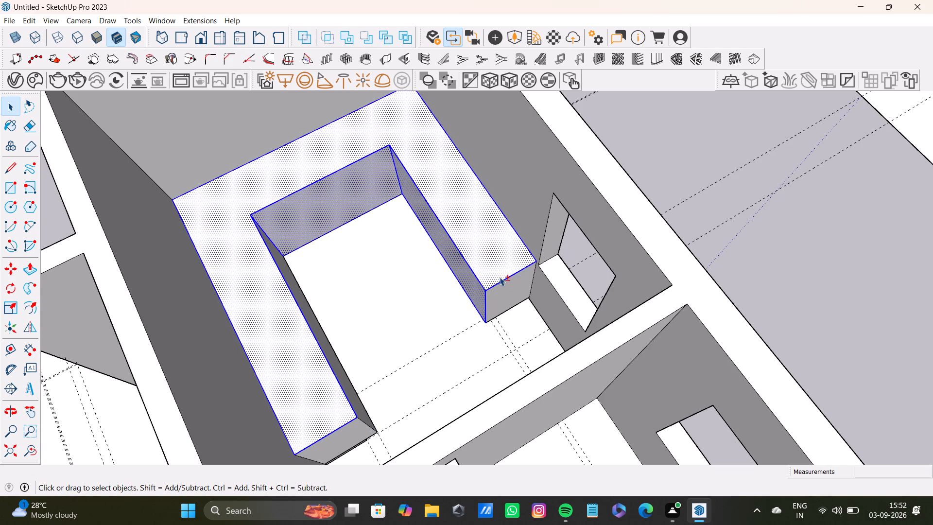
pyautogui.keyDown('shift'); pyautogui.doubleClick(502, 292); pyautogui.keyUp('shift')
pyautogui.moveTo(519, 300); pyautogui.dragTo(323, 317, button='middle')
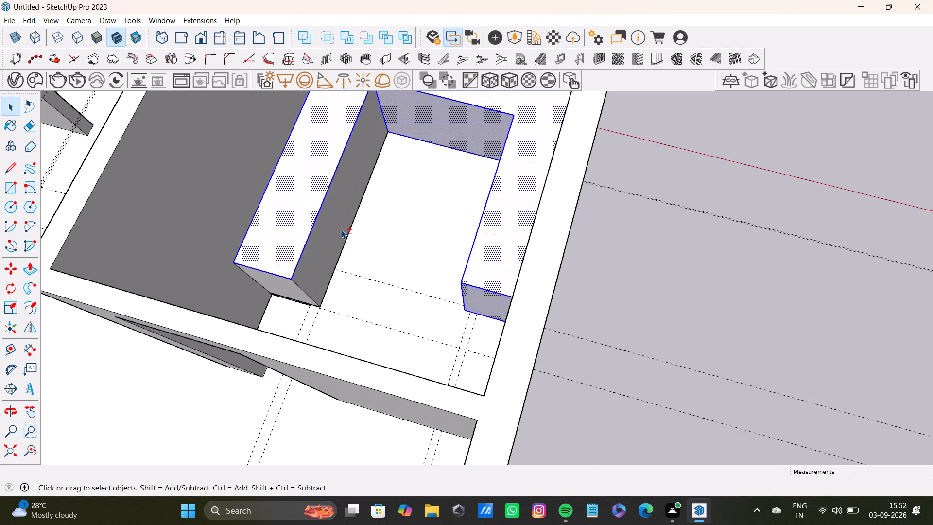
pyautogui.keyDown('shift'); pyautogui.doubleClick(337, 230); pyautogui.keyUp('shift')
pyautogui.keyDown('shift'); pyautogui.doubleClick(279, 284); pyautogui.keyUp('shift')
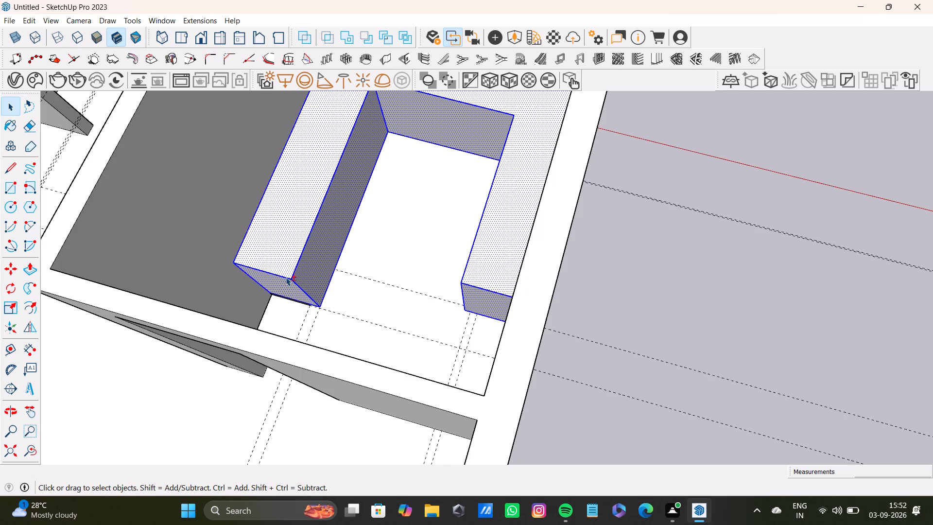
pyautogui.rightClick(296, 203)
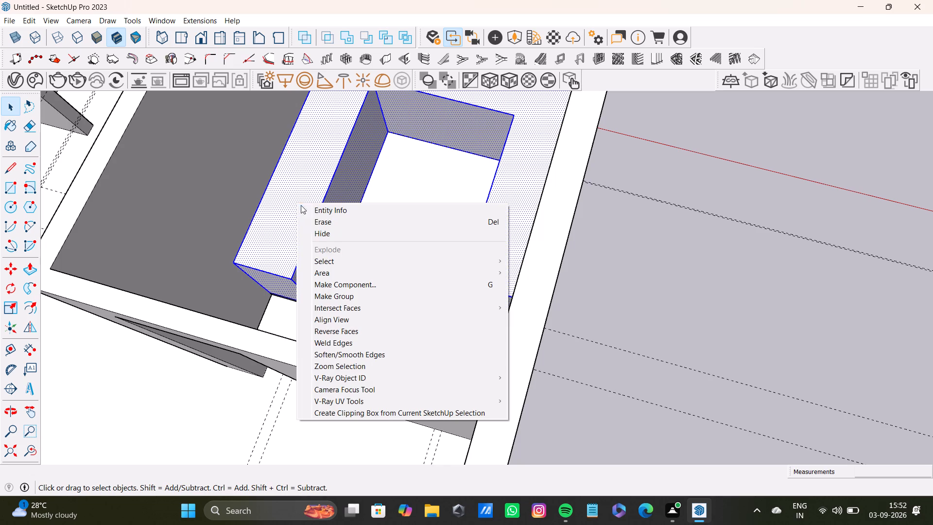
pyautogui.click(348, 295)
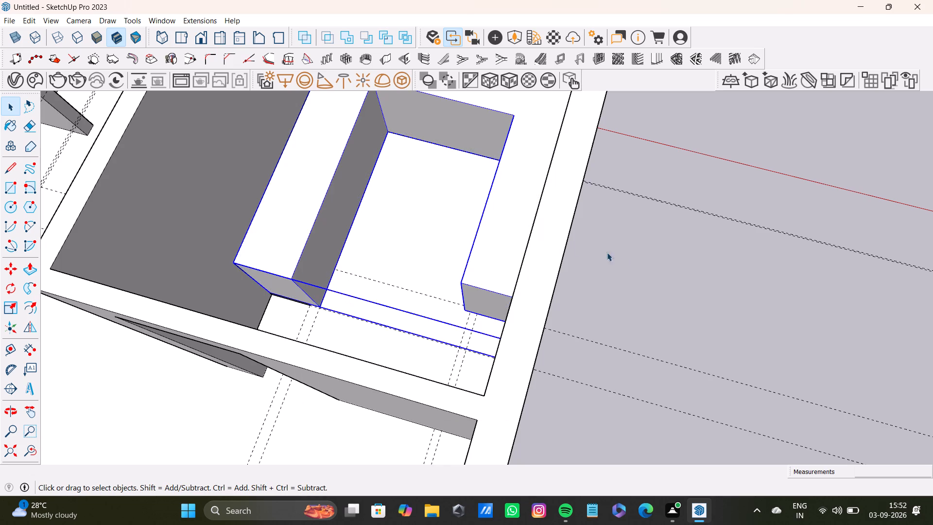
pyautogui.press('space')
pyautogui.click(631, 257)
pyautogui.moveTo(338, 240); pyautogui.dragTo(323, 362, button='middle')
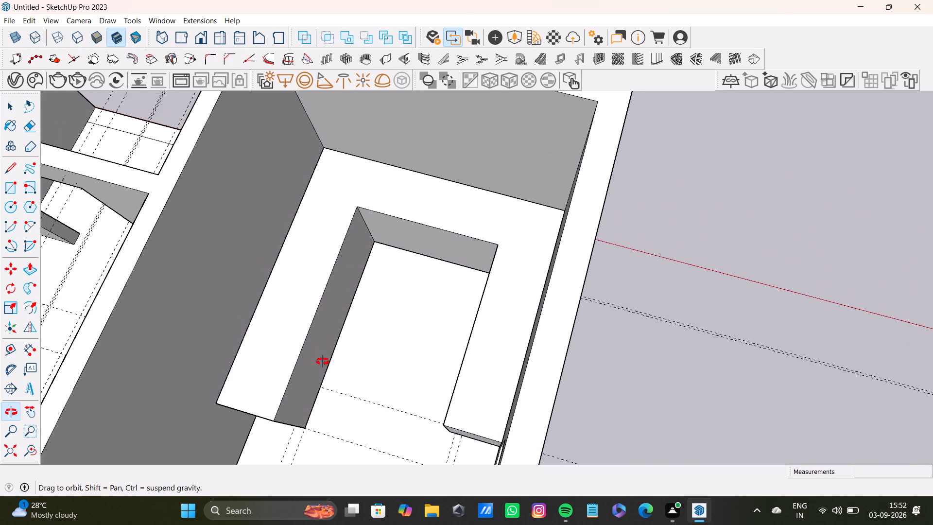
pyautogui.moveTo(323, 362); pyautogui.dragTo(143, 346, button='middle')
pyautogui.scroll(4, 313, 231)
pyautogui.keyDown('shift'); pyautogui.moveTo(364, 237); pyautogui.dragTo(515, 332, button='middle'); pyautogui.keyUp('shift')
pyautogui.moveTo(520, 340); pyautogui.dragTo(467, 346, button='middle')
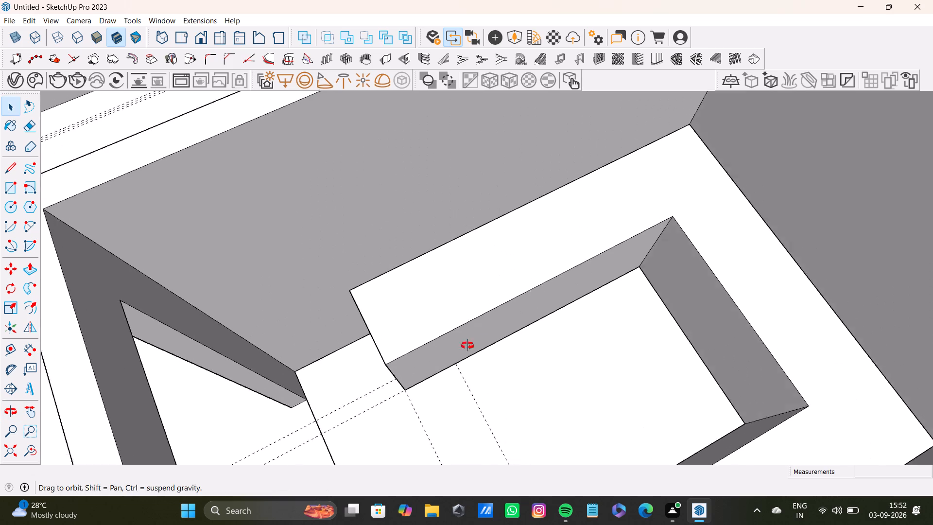
# Open the U-shaped slab group, examine a side strip's inner face and open end up close, and close the group.
pyautogui.moveTo(467, 346); pyautogui.dragTo(378, 281, button='middle')
pyautogui.scroll(1, 423, 299)
pyautogui.click(446, 285)
pyautogui.click(446, 285)
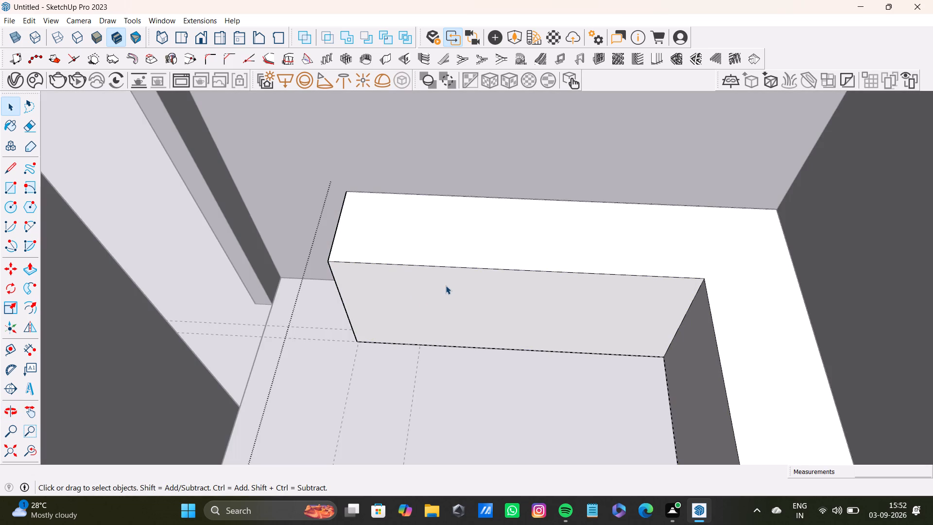
pyautogui.doubleClick(446, 285)
pyautogui.click(459, 305)
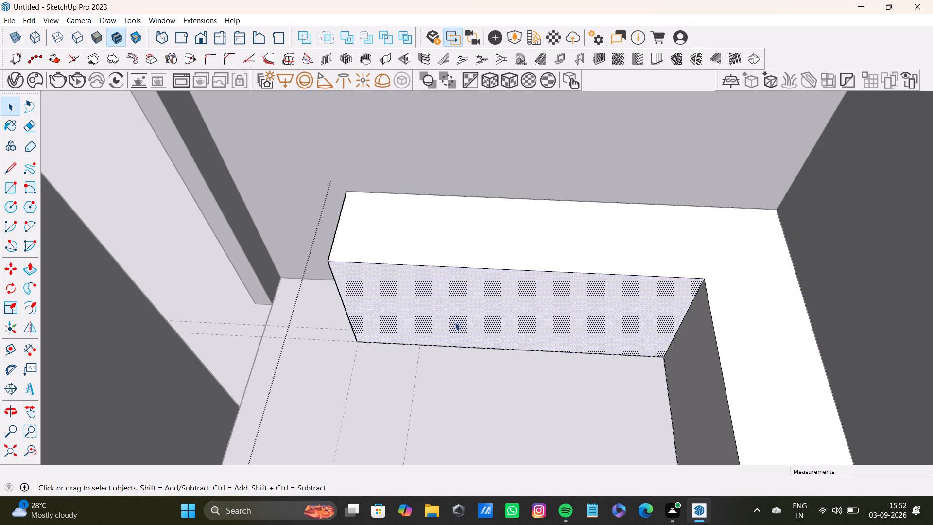
pyautogui.moveTo(455, 322); pyautogui.dragTo(471, 296, button='middle')
pyautogui.scroll(7, 440, 285)
pyautogui.keyDown('shift'); pyautogui.moveTo(408, 298); pyautogui.dragTo(392, 355, button='middle'); pyautogui.keyUp('shift')
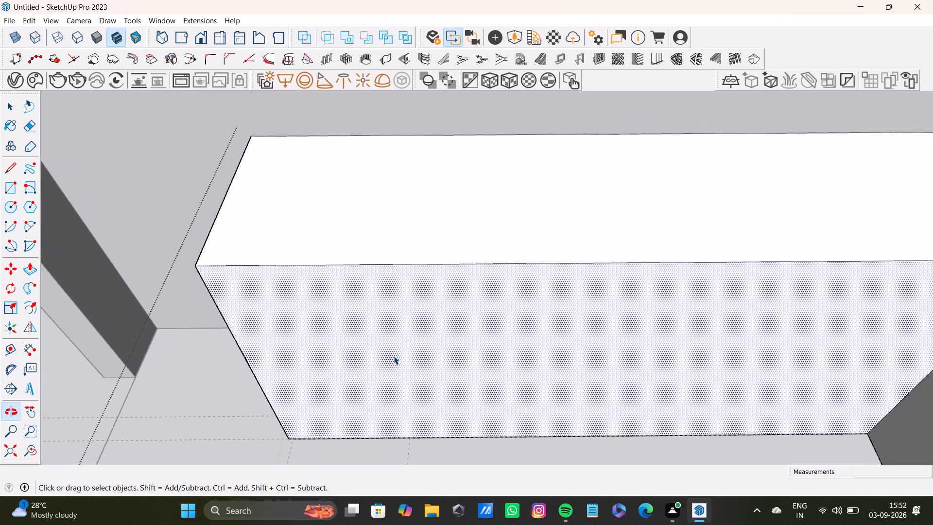
pyautogui.moveTo(394, 356); pyautogui.dragTo(371, 343, button='middle')
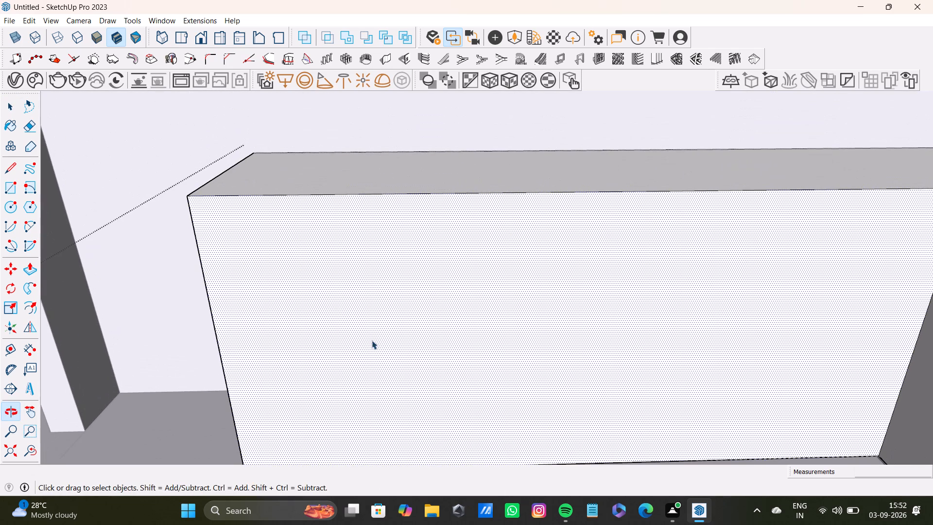
pyautogui.moveTo(376, 334); pyautogui.dragTo(380, 323, button='middle')
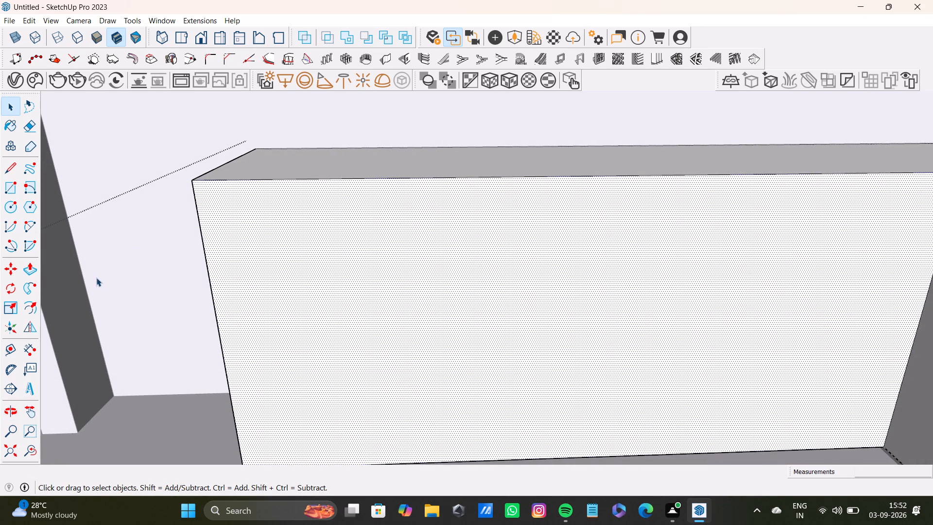
pyautogui.scroll(-8, 106, 276)
pyautogui.click(8, 449)
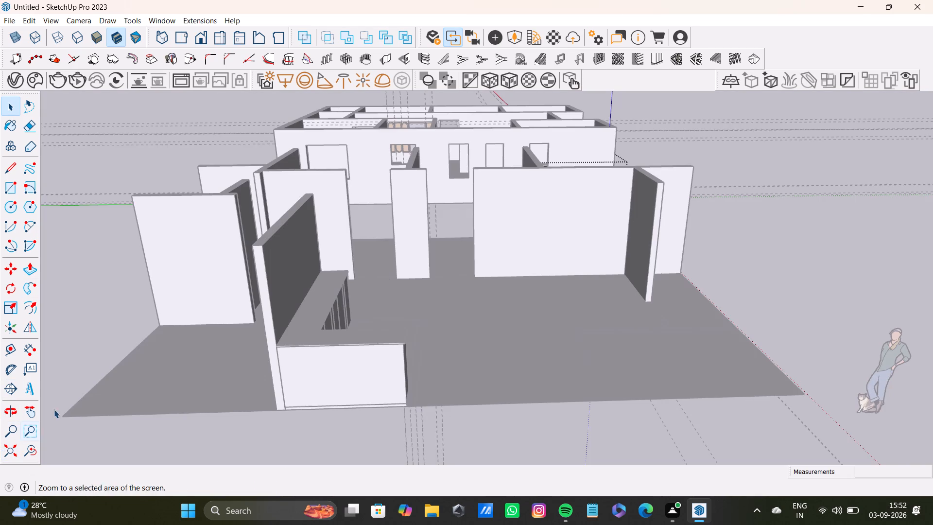
pyautogui.tripleClick(167, 160)
pyautogui.doubleClick(167, 160)
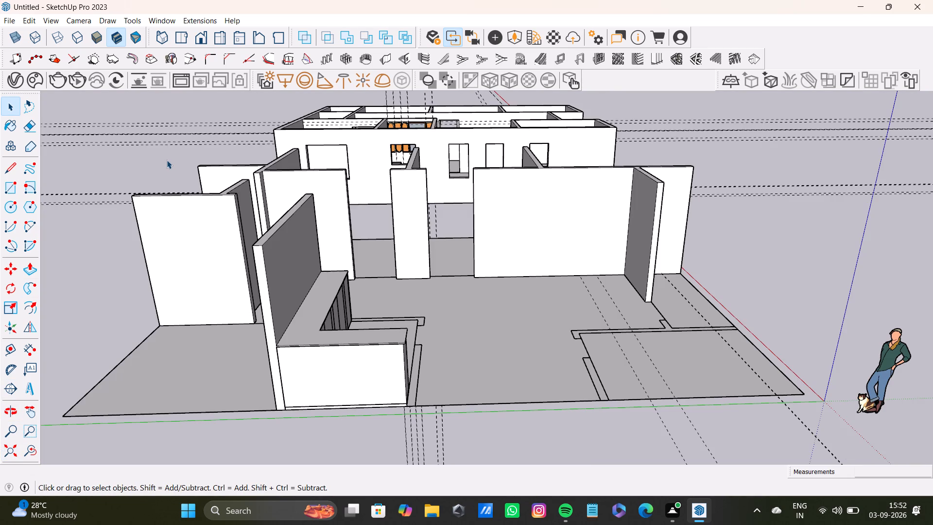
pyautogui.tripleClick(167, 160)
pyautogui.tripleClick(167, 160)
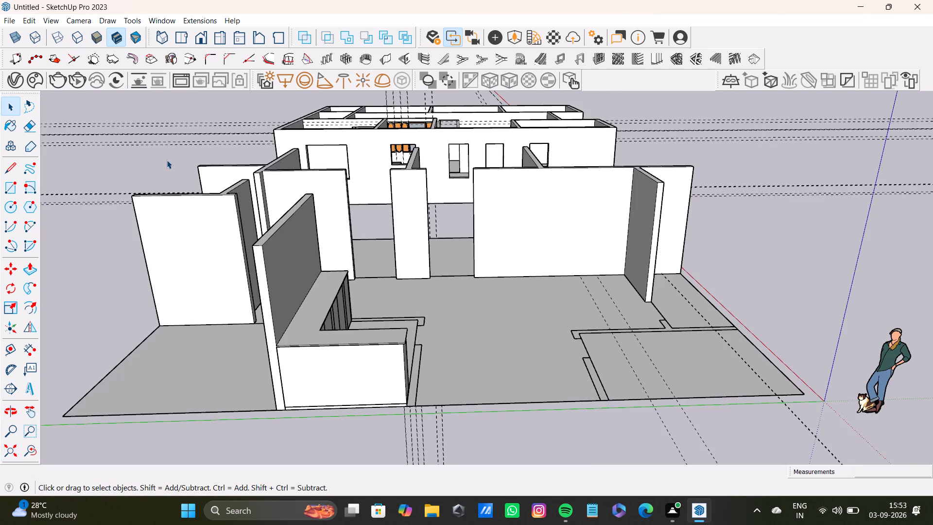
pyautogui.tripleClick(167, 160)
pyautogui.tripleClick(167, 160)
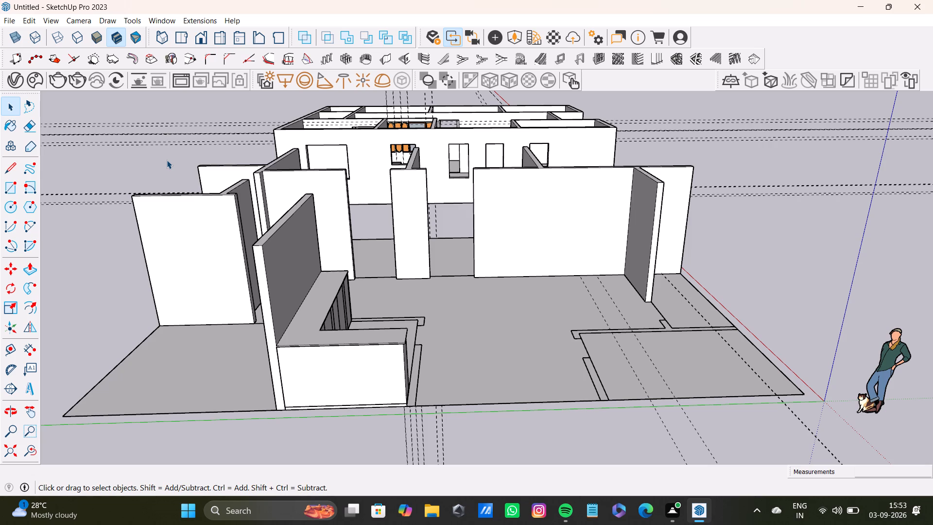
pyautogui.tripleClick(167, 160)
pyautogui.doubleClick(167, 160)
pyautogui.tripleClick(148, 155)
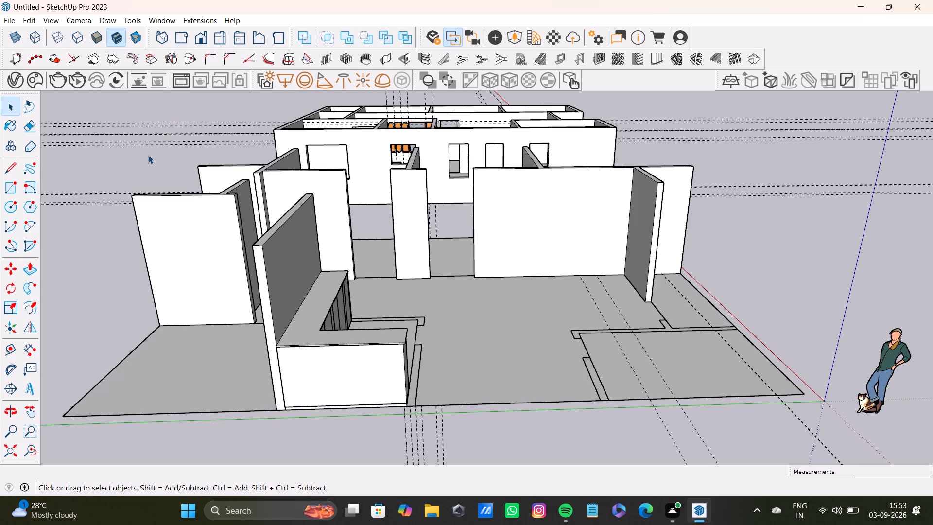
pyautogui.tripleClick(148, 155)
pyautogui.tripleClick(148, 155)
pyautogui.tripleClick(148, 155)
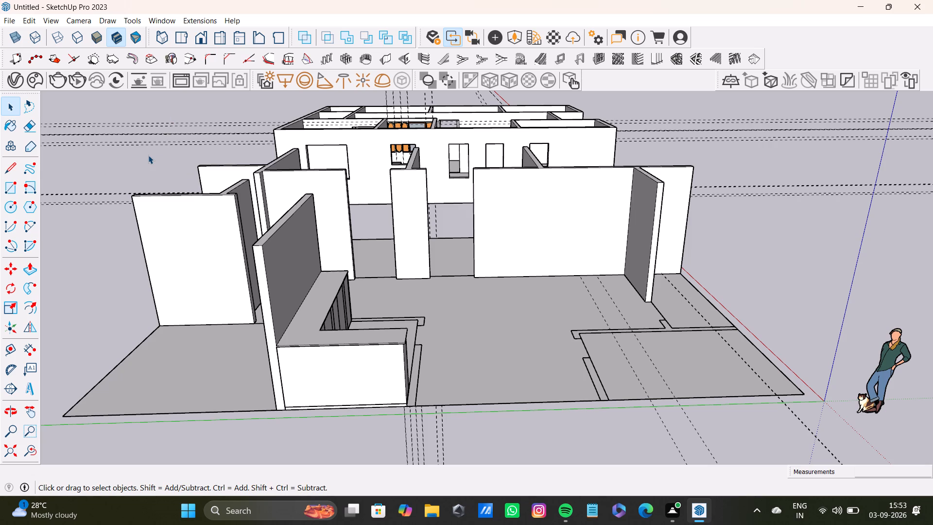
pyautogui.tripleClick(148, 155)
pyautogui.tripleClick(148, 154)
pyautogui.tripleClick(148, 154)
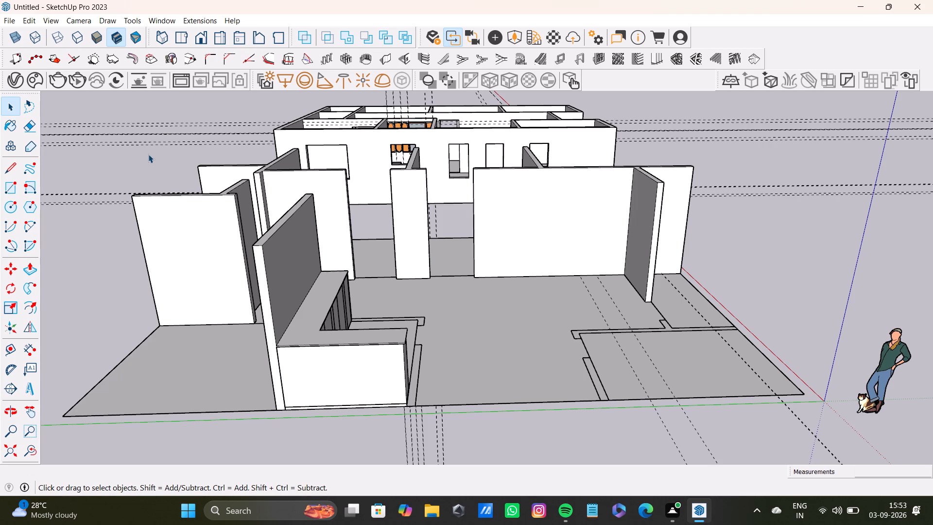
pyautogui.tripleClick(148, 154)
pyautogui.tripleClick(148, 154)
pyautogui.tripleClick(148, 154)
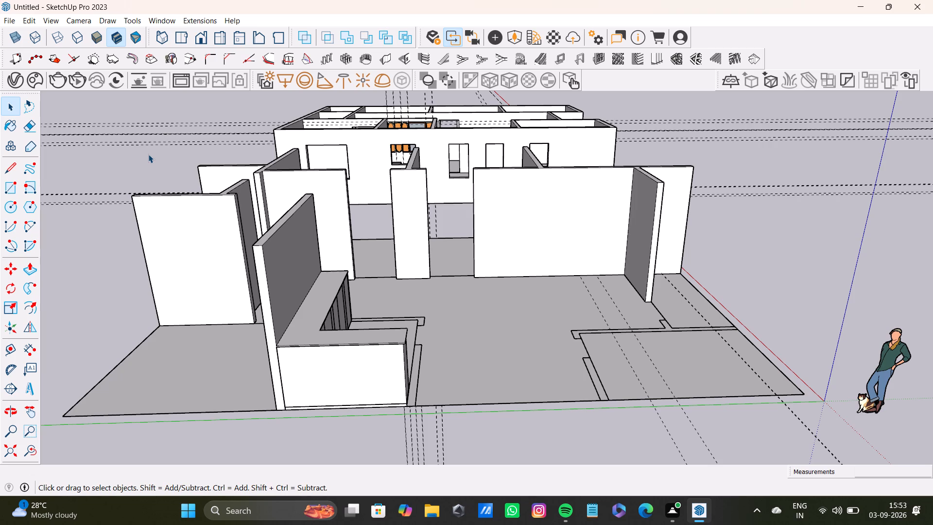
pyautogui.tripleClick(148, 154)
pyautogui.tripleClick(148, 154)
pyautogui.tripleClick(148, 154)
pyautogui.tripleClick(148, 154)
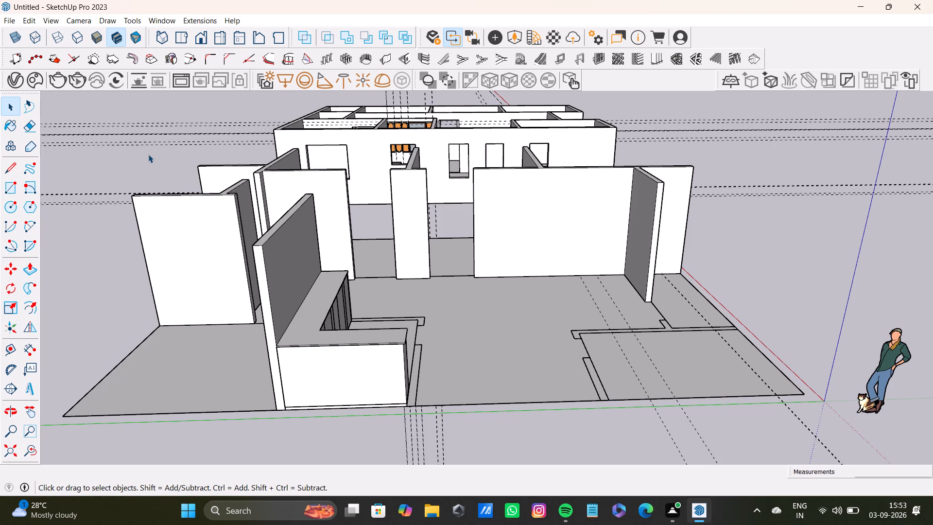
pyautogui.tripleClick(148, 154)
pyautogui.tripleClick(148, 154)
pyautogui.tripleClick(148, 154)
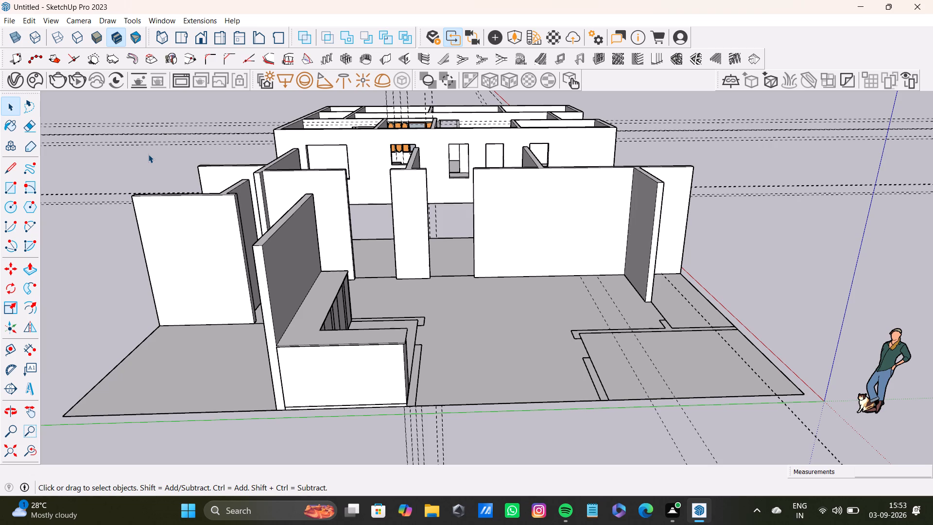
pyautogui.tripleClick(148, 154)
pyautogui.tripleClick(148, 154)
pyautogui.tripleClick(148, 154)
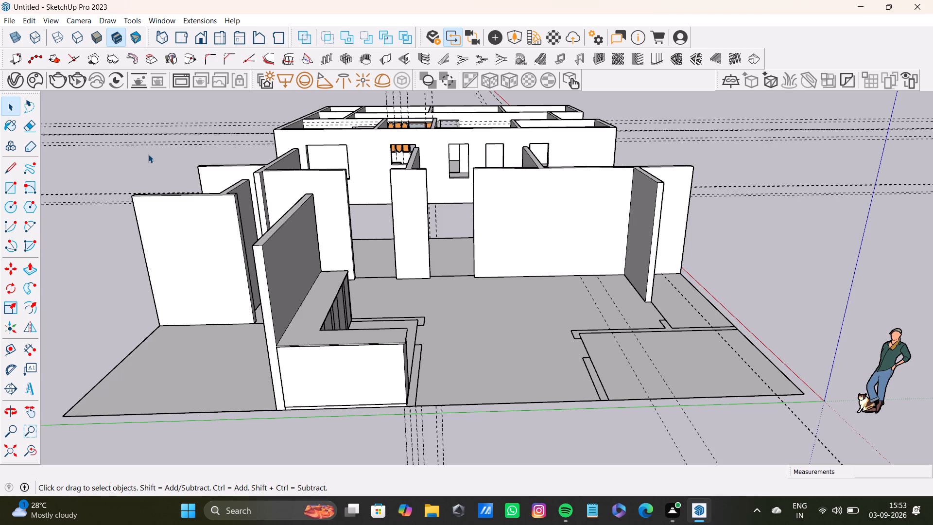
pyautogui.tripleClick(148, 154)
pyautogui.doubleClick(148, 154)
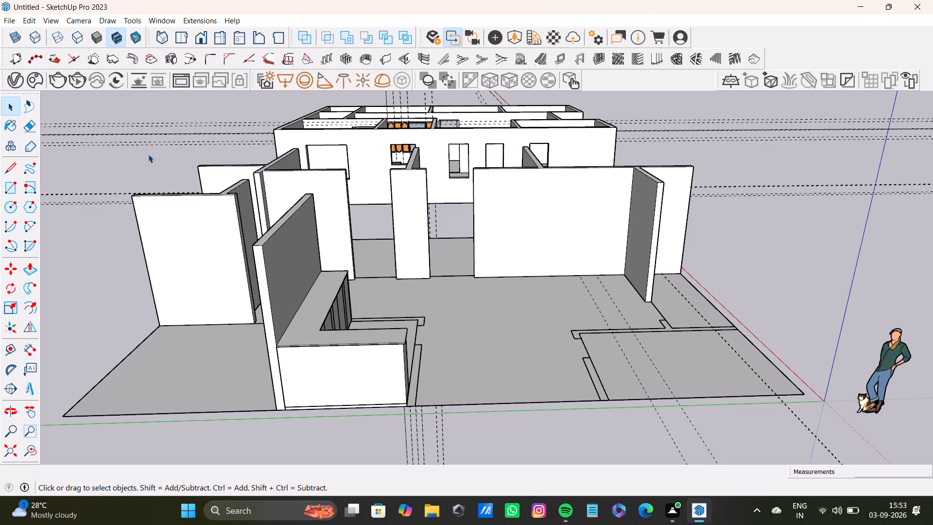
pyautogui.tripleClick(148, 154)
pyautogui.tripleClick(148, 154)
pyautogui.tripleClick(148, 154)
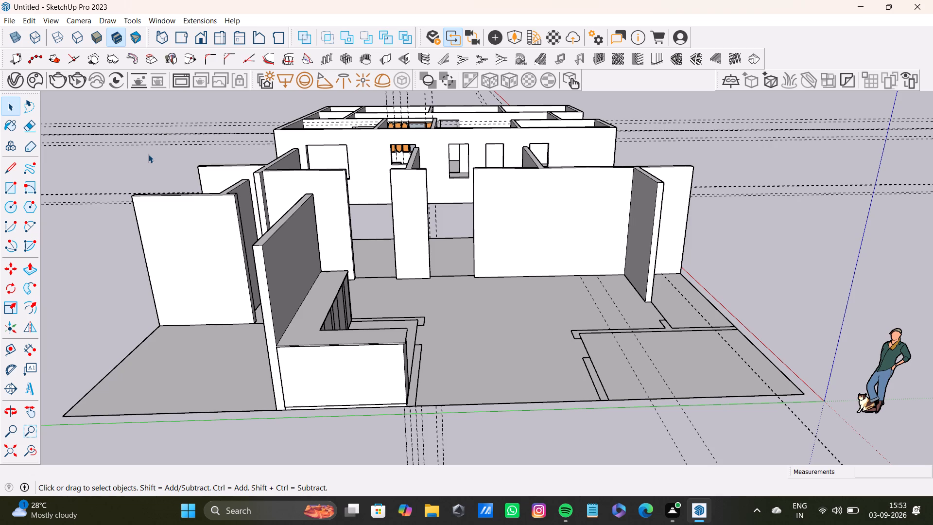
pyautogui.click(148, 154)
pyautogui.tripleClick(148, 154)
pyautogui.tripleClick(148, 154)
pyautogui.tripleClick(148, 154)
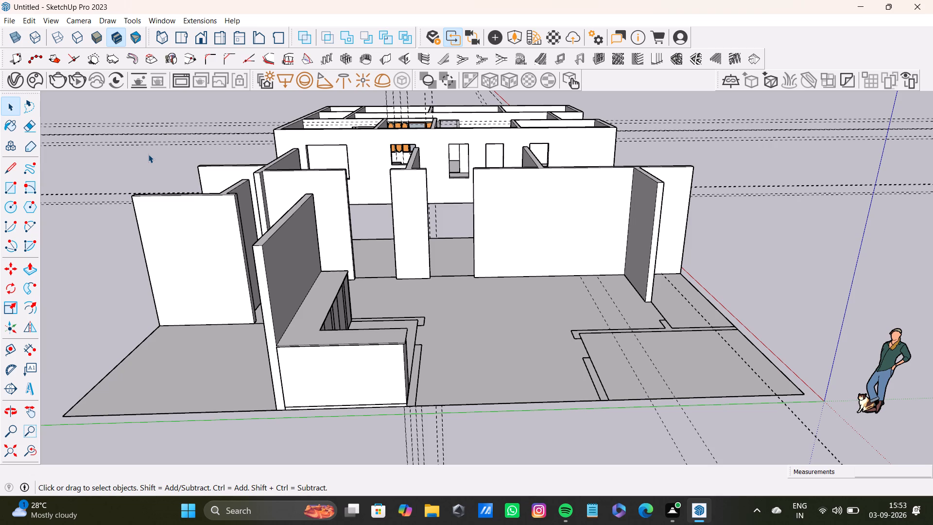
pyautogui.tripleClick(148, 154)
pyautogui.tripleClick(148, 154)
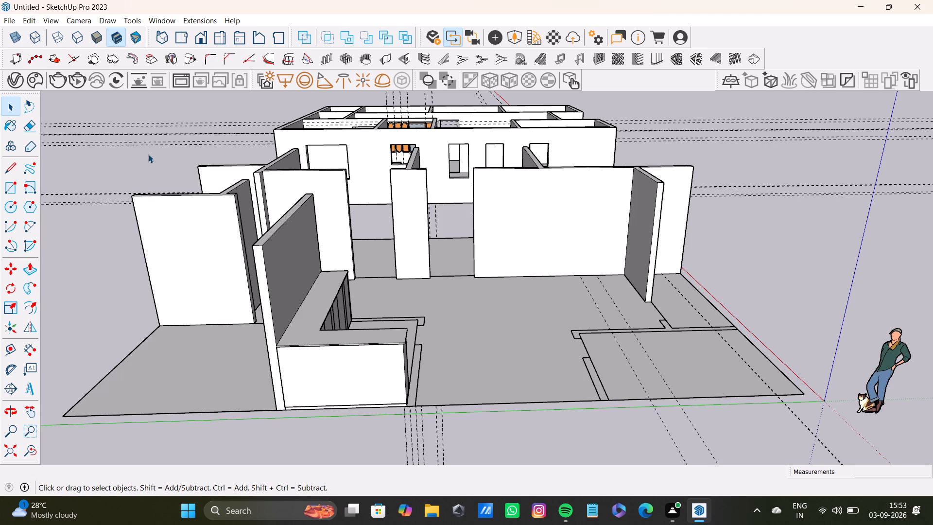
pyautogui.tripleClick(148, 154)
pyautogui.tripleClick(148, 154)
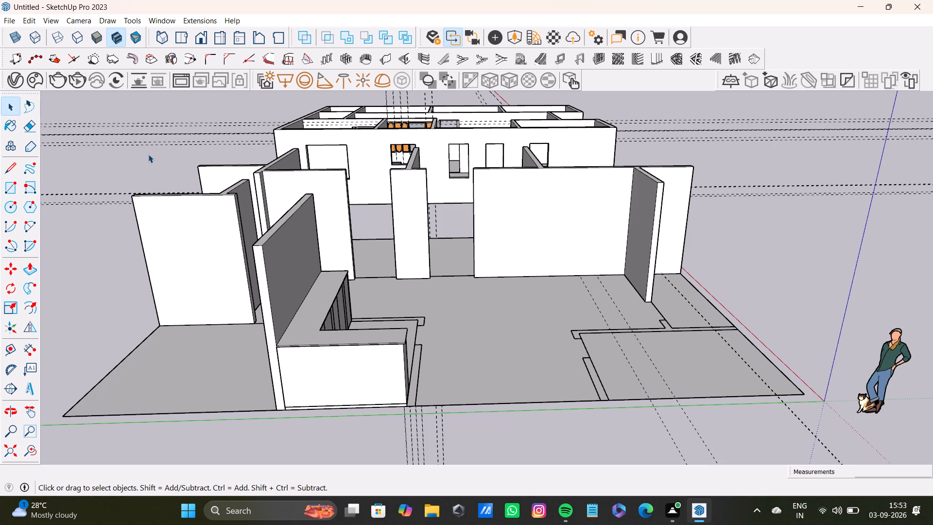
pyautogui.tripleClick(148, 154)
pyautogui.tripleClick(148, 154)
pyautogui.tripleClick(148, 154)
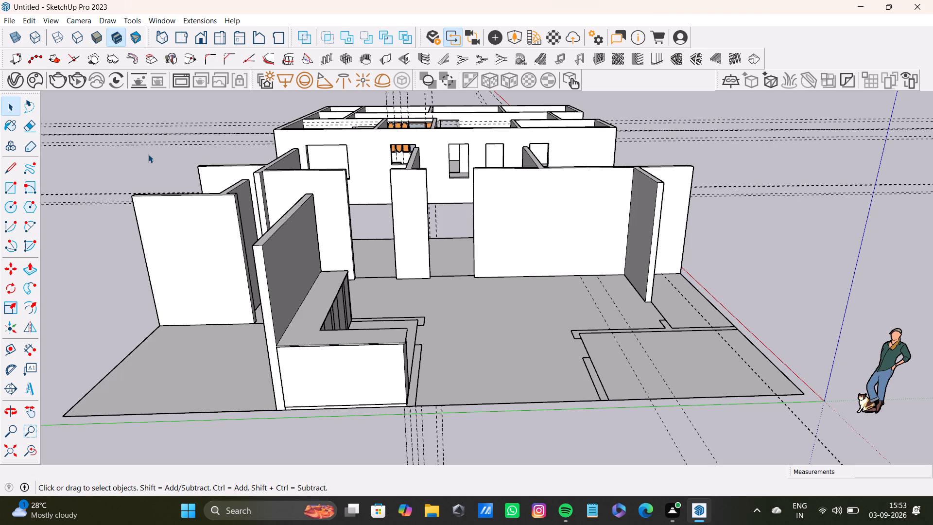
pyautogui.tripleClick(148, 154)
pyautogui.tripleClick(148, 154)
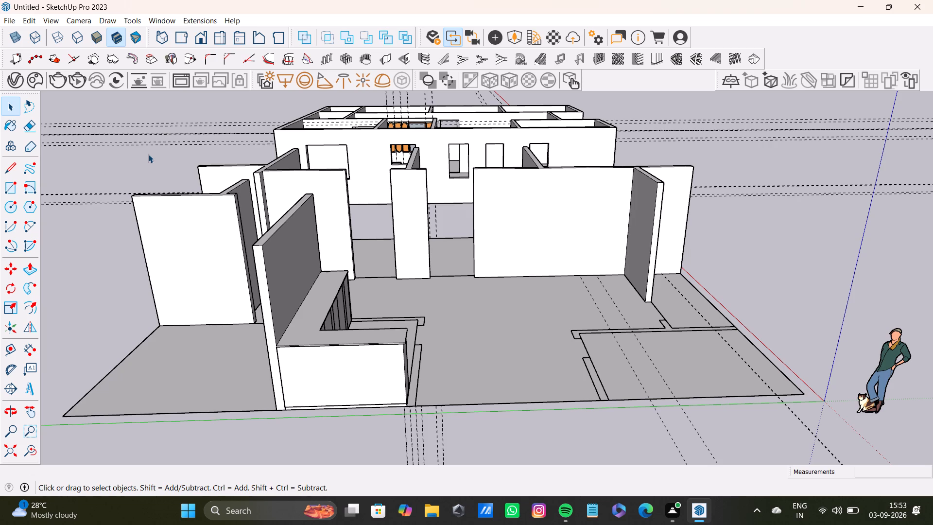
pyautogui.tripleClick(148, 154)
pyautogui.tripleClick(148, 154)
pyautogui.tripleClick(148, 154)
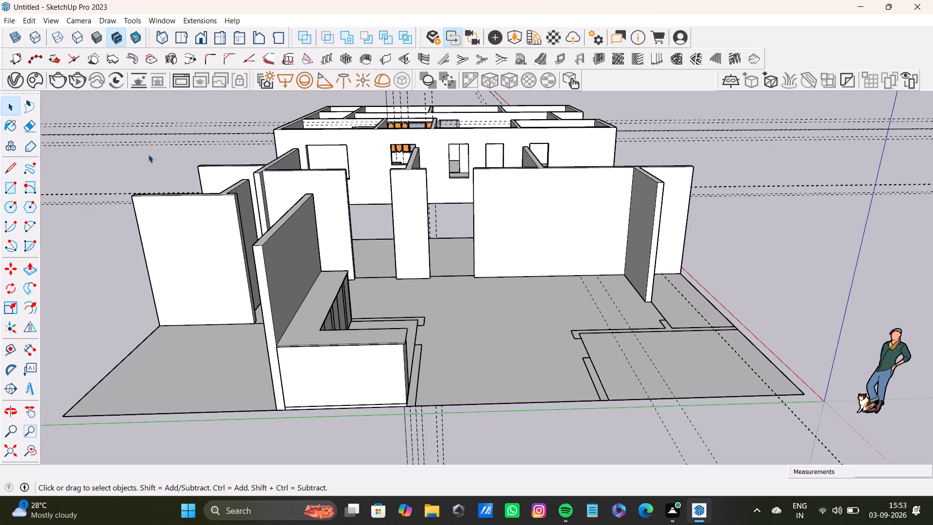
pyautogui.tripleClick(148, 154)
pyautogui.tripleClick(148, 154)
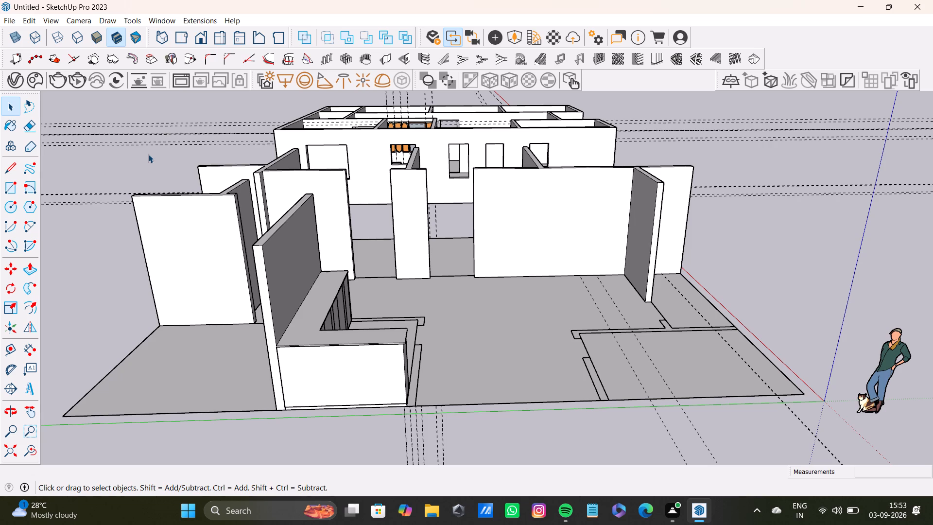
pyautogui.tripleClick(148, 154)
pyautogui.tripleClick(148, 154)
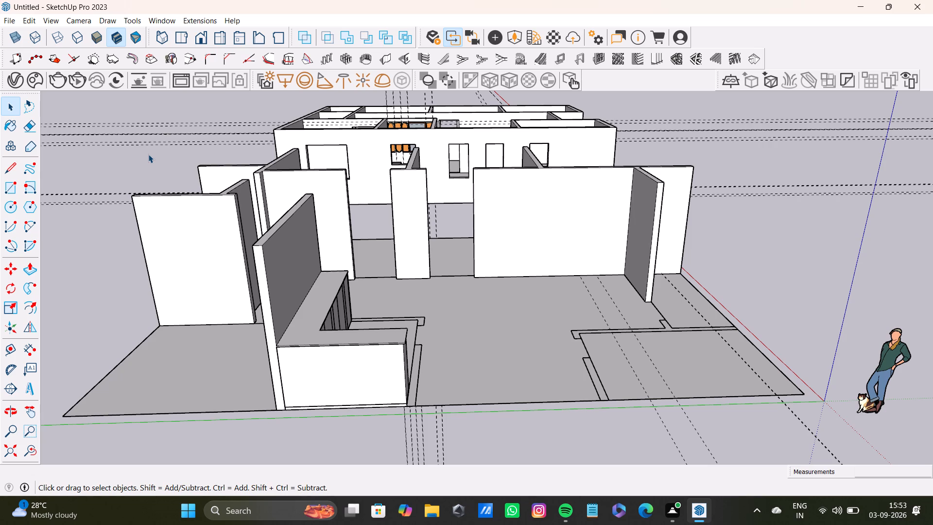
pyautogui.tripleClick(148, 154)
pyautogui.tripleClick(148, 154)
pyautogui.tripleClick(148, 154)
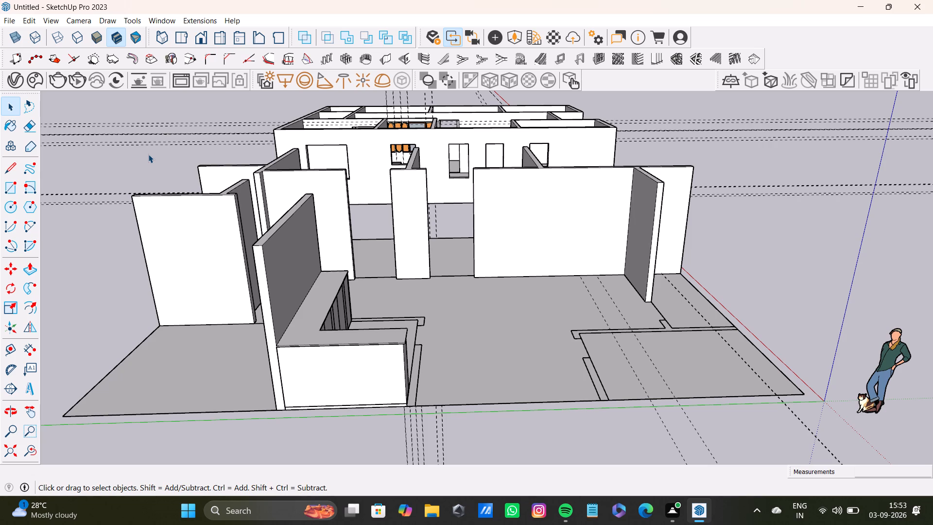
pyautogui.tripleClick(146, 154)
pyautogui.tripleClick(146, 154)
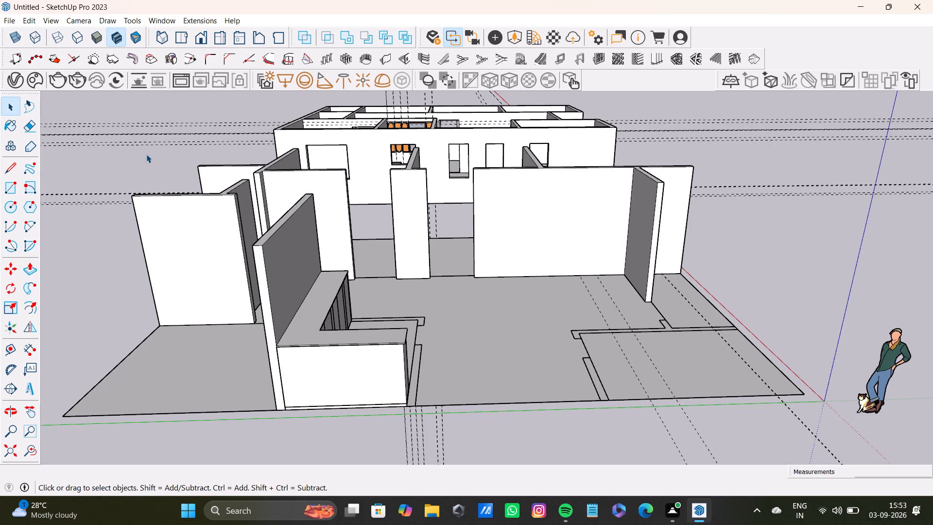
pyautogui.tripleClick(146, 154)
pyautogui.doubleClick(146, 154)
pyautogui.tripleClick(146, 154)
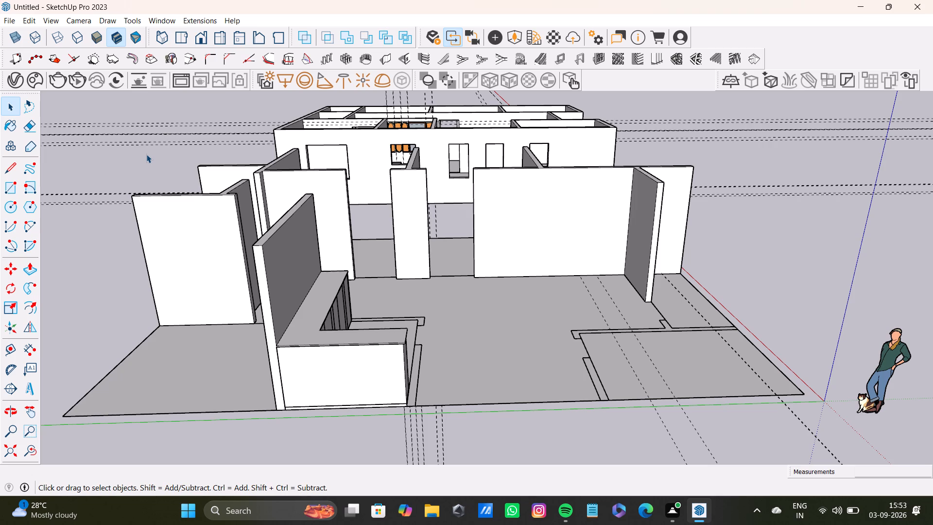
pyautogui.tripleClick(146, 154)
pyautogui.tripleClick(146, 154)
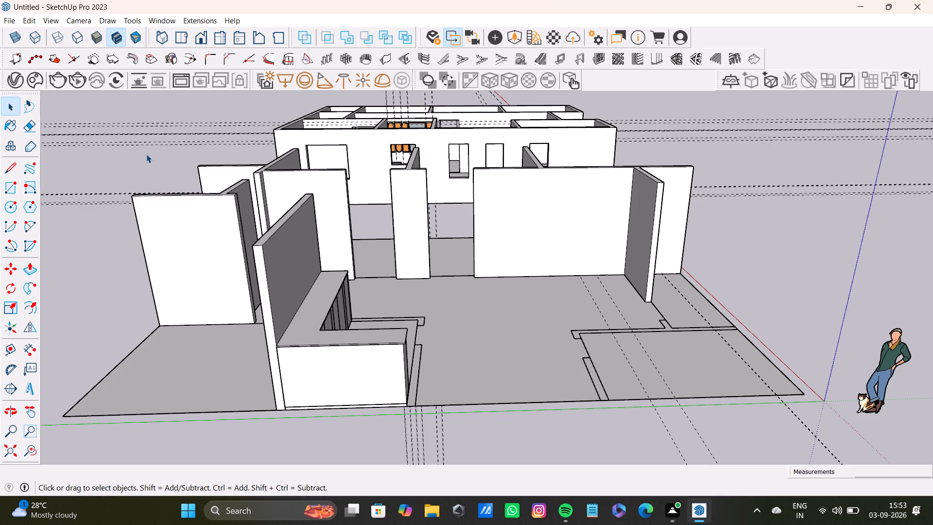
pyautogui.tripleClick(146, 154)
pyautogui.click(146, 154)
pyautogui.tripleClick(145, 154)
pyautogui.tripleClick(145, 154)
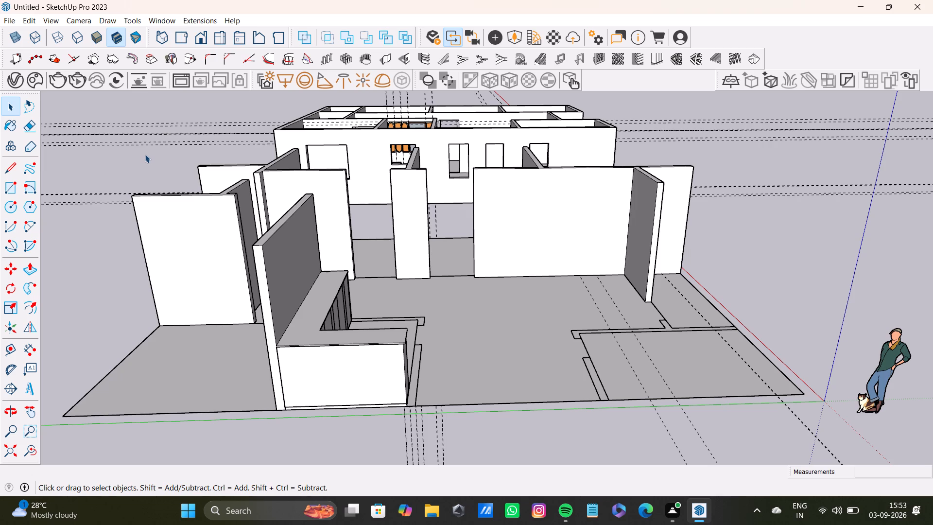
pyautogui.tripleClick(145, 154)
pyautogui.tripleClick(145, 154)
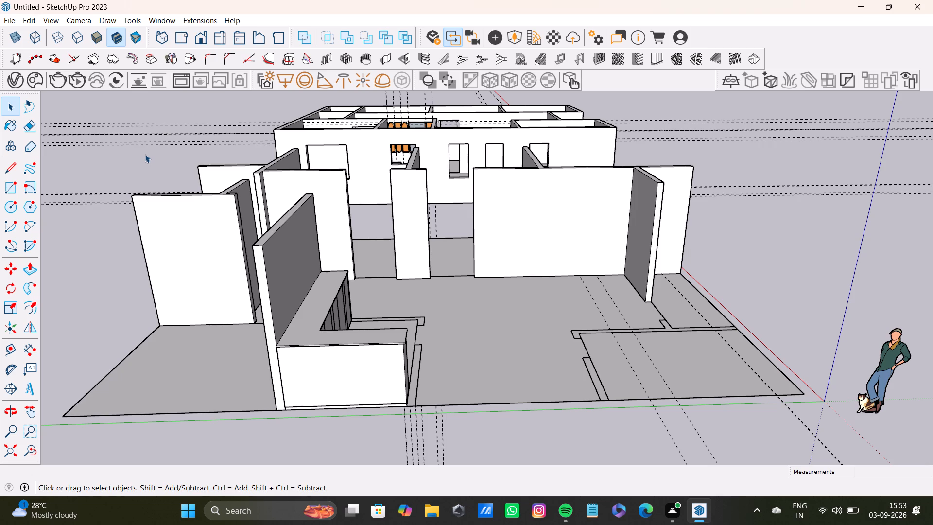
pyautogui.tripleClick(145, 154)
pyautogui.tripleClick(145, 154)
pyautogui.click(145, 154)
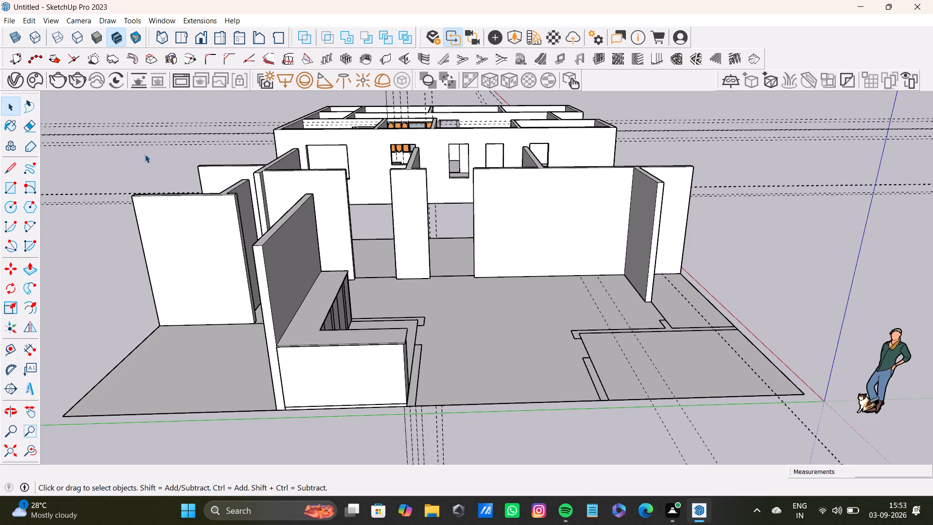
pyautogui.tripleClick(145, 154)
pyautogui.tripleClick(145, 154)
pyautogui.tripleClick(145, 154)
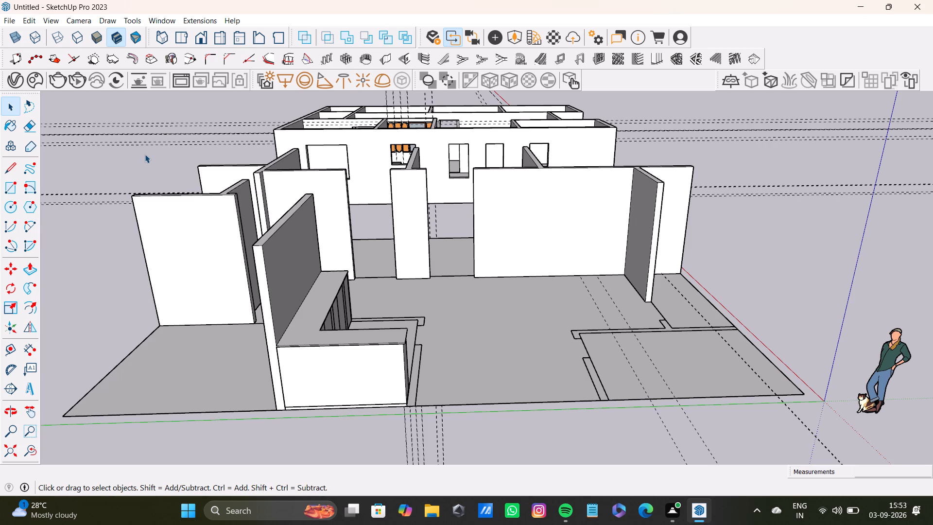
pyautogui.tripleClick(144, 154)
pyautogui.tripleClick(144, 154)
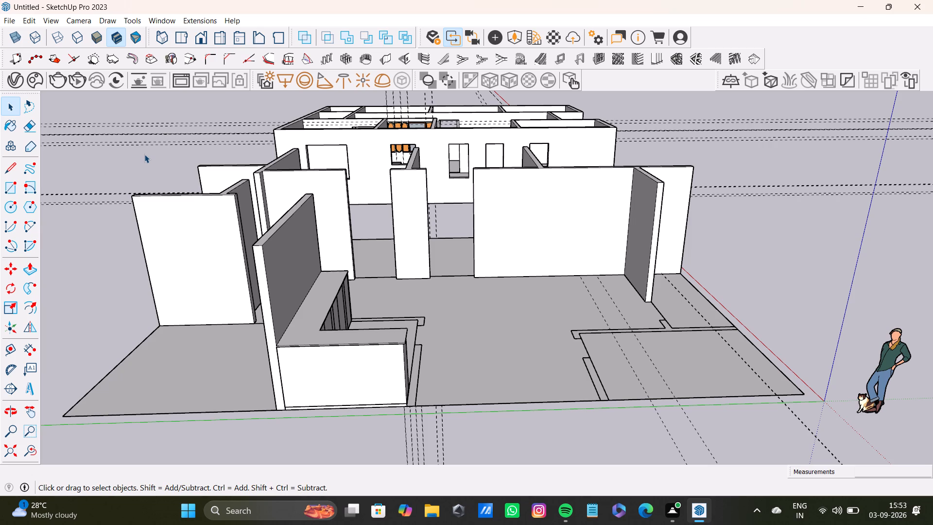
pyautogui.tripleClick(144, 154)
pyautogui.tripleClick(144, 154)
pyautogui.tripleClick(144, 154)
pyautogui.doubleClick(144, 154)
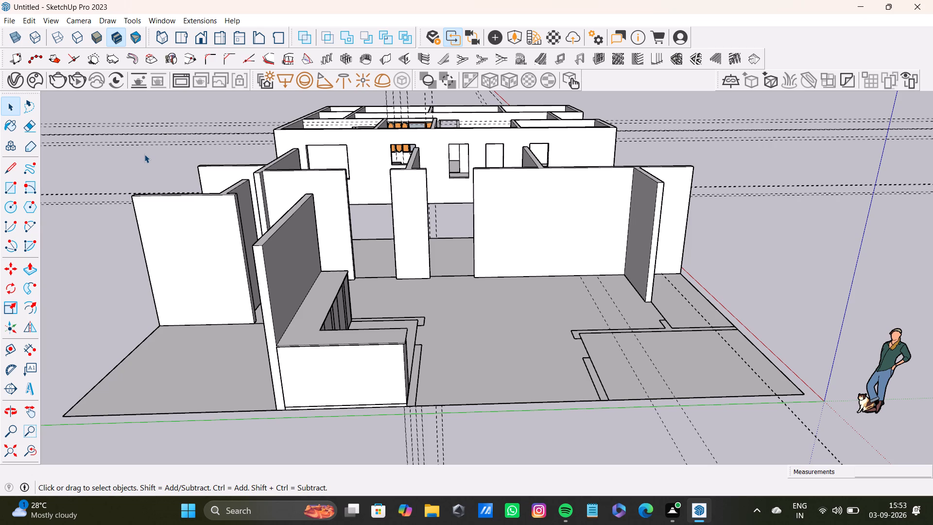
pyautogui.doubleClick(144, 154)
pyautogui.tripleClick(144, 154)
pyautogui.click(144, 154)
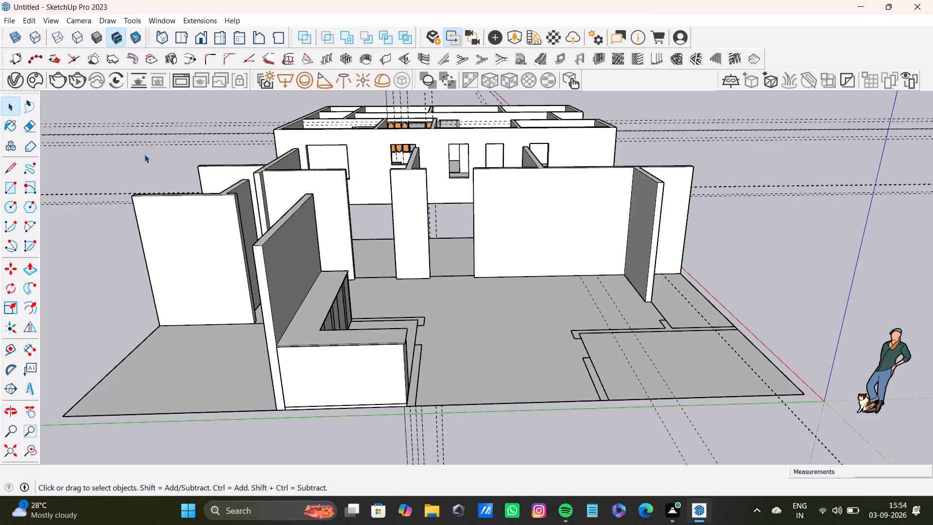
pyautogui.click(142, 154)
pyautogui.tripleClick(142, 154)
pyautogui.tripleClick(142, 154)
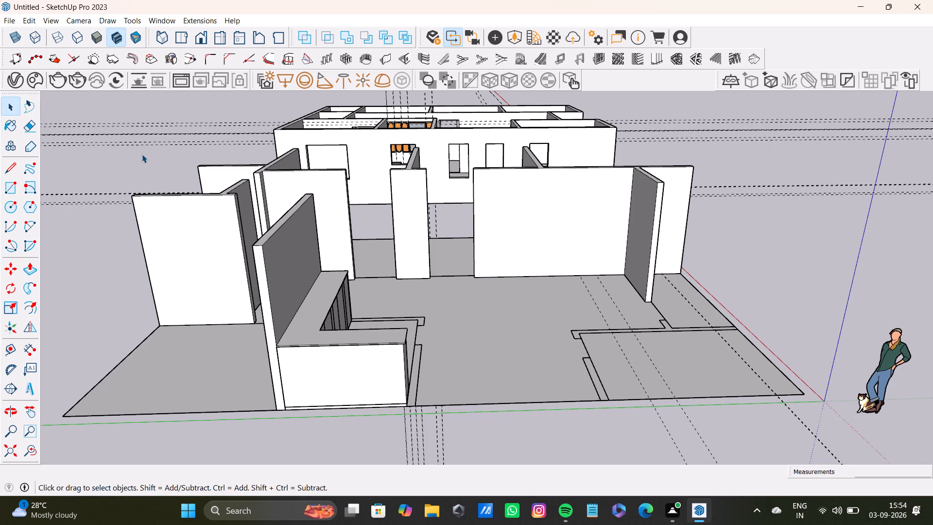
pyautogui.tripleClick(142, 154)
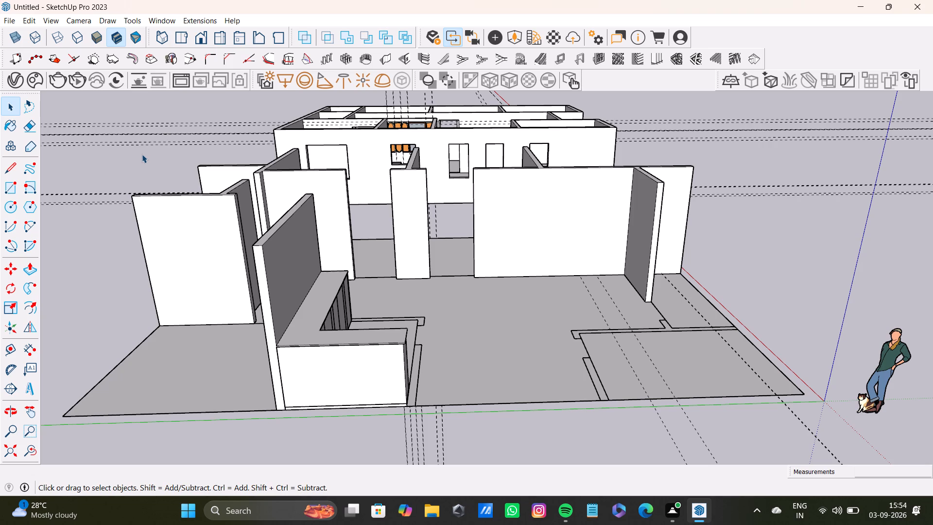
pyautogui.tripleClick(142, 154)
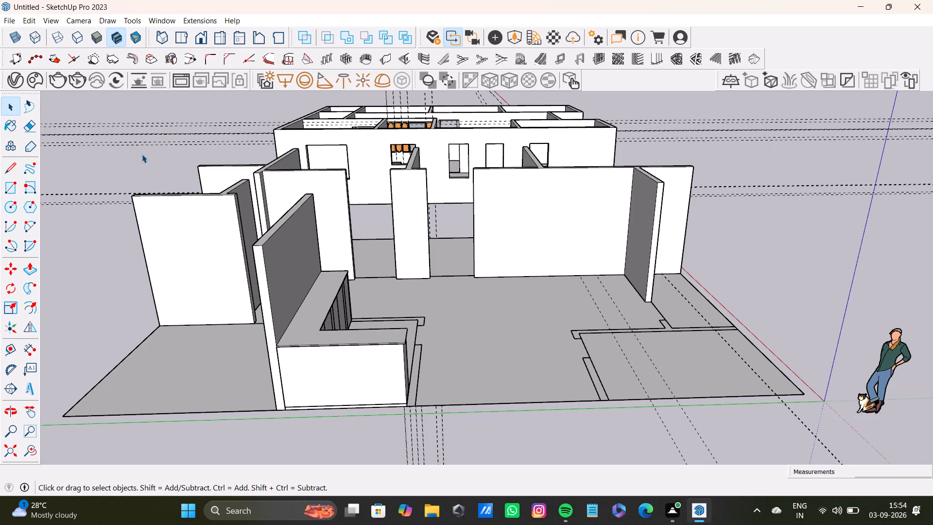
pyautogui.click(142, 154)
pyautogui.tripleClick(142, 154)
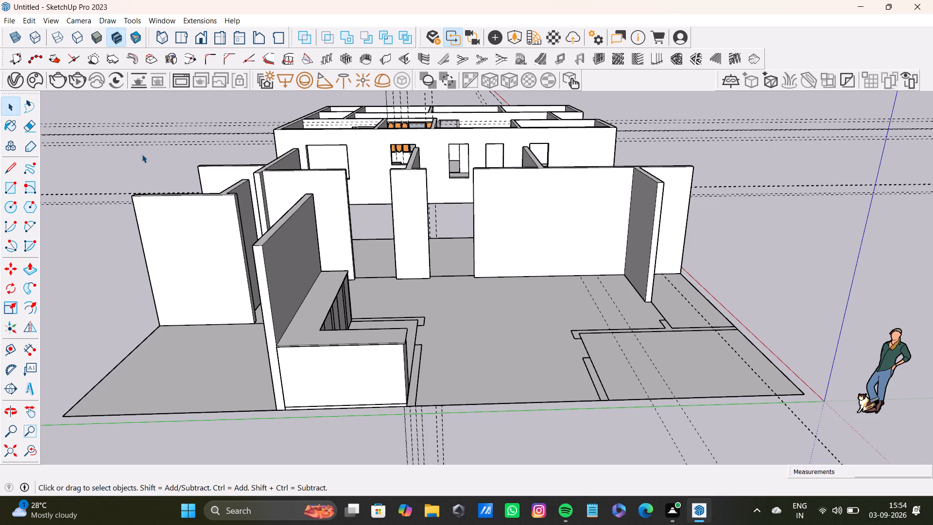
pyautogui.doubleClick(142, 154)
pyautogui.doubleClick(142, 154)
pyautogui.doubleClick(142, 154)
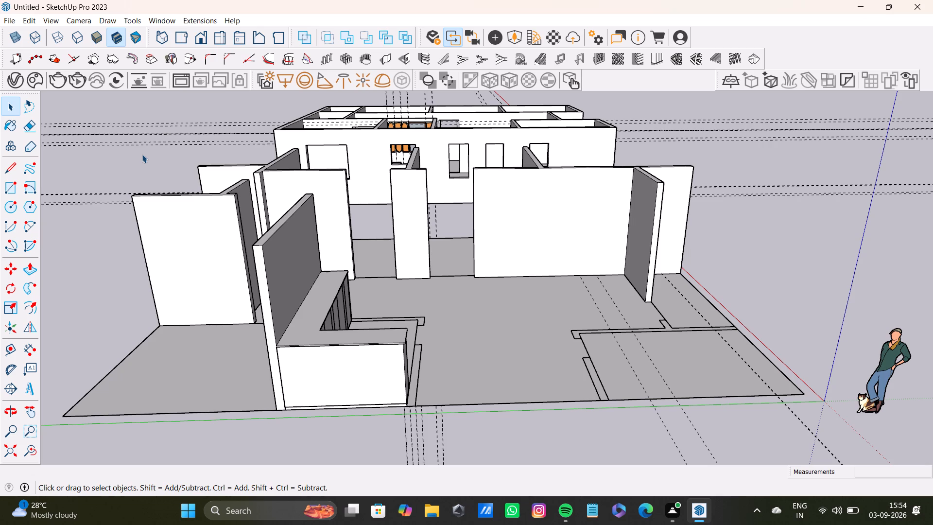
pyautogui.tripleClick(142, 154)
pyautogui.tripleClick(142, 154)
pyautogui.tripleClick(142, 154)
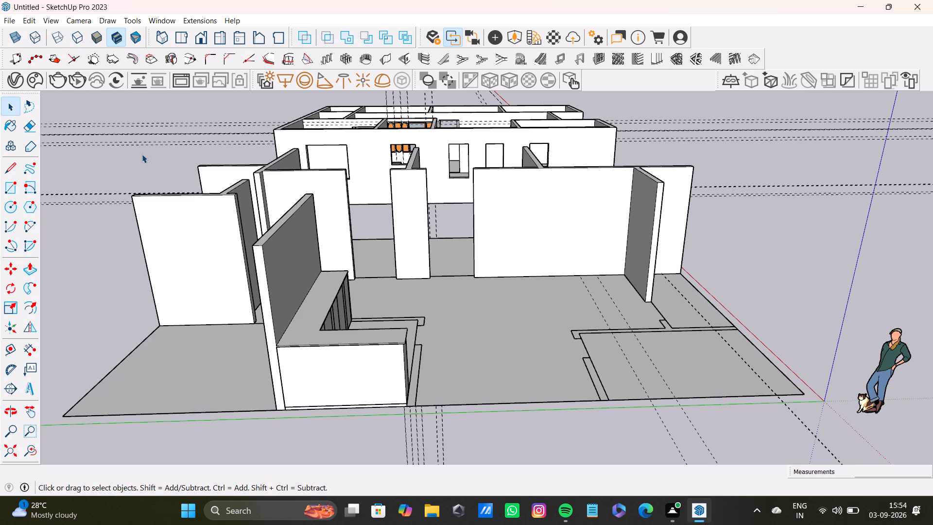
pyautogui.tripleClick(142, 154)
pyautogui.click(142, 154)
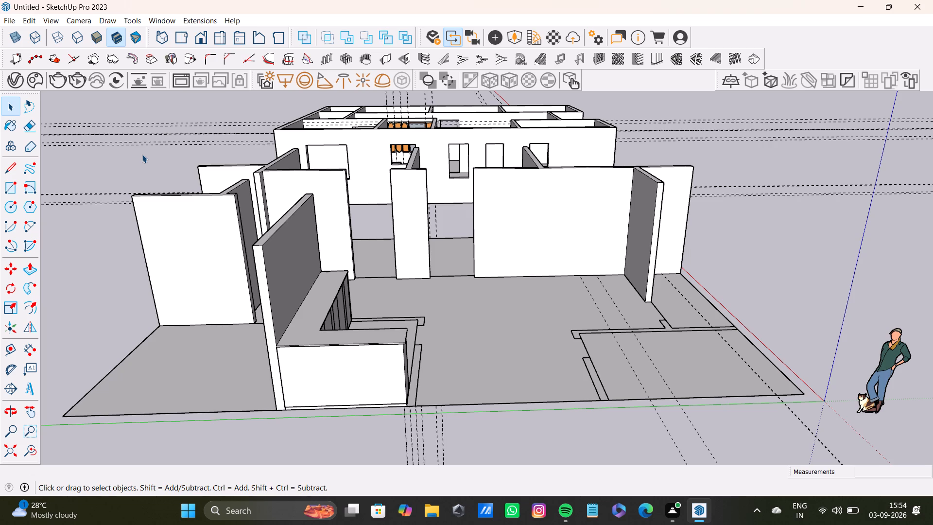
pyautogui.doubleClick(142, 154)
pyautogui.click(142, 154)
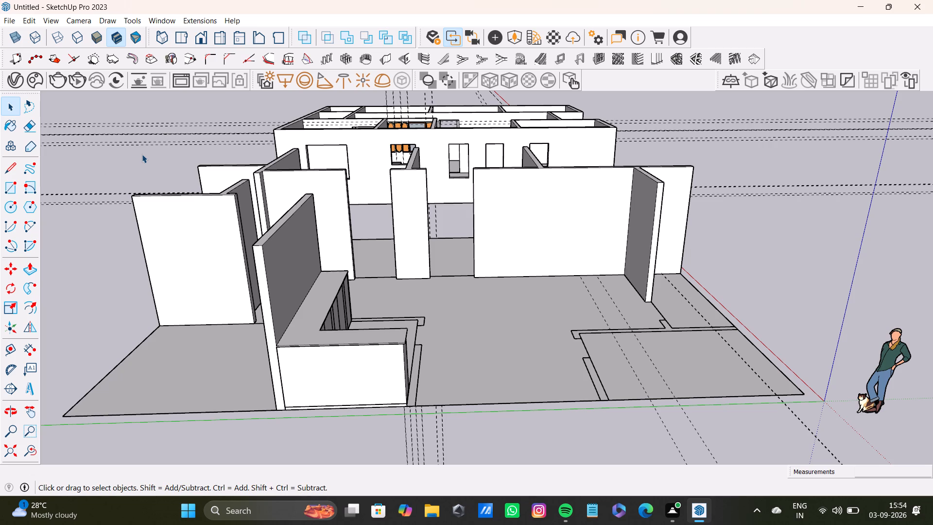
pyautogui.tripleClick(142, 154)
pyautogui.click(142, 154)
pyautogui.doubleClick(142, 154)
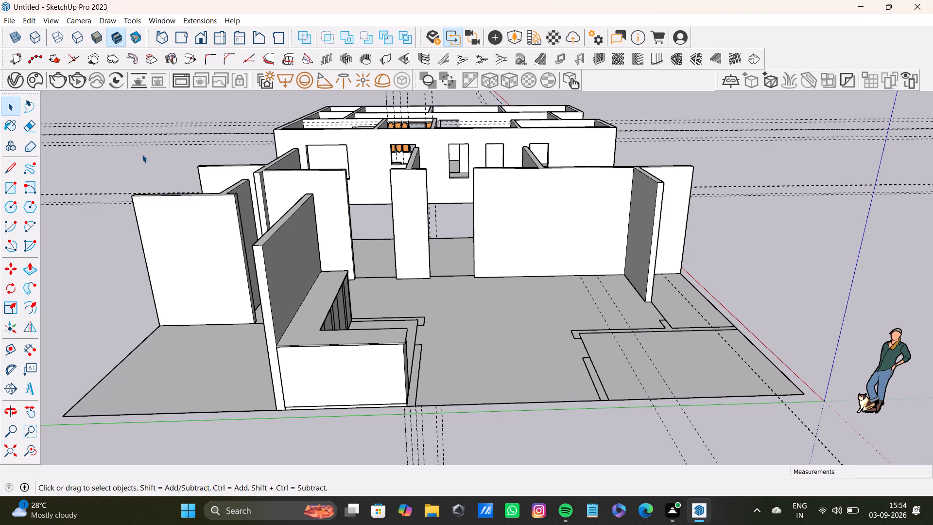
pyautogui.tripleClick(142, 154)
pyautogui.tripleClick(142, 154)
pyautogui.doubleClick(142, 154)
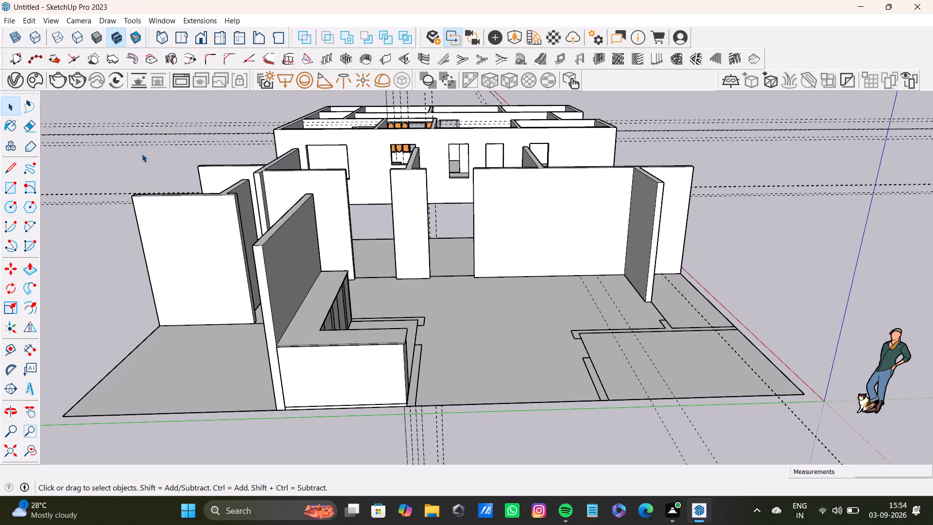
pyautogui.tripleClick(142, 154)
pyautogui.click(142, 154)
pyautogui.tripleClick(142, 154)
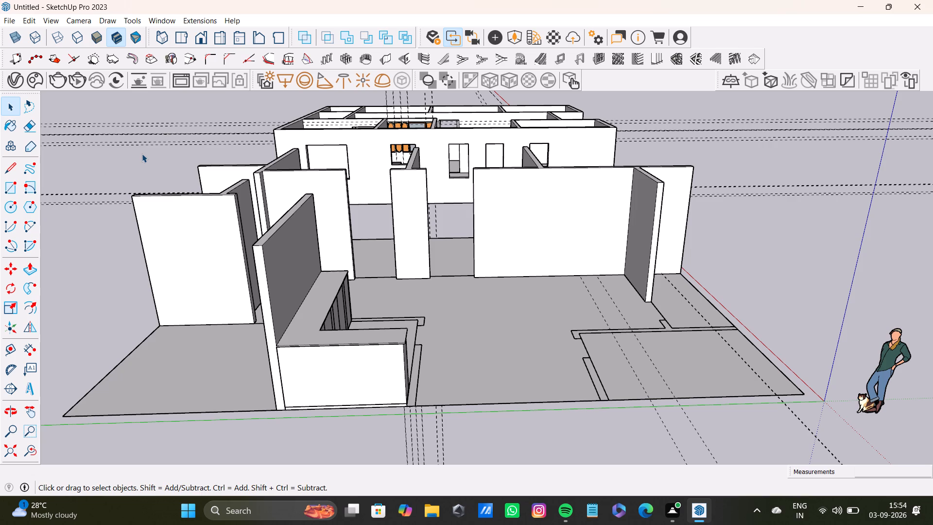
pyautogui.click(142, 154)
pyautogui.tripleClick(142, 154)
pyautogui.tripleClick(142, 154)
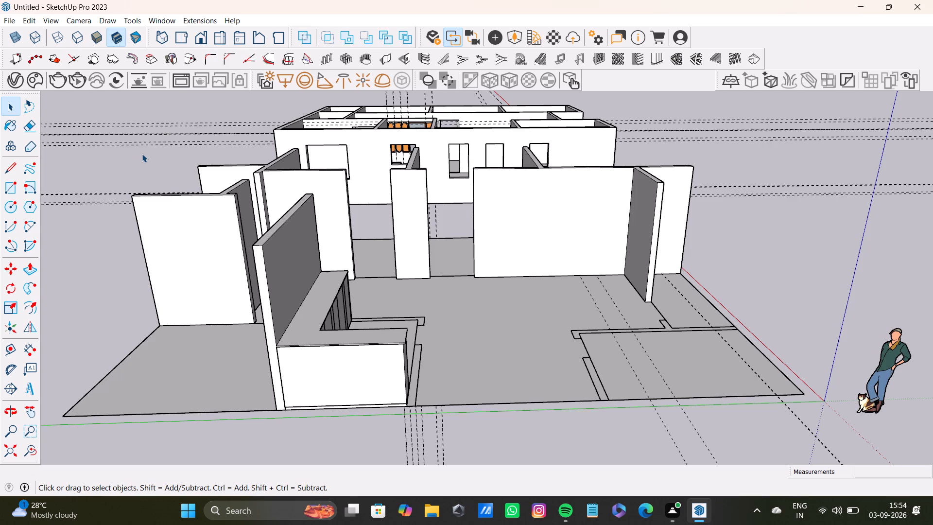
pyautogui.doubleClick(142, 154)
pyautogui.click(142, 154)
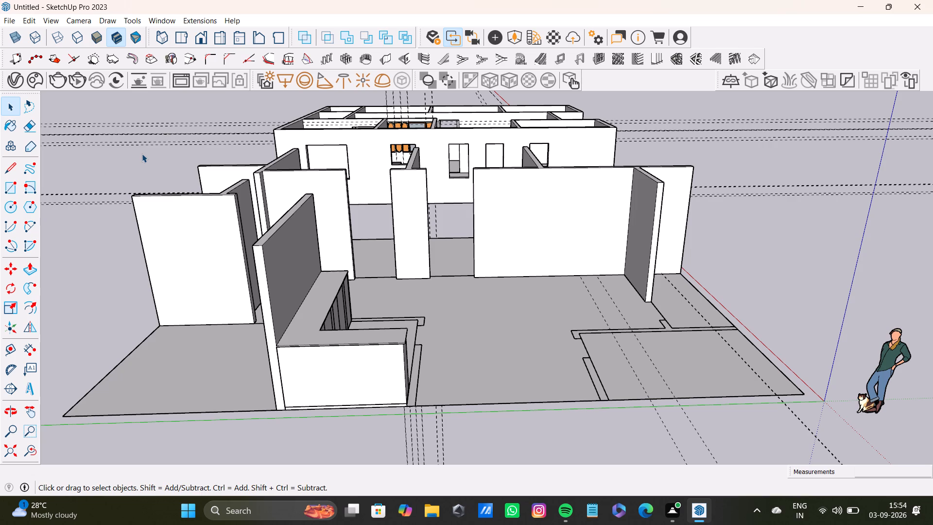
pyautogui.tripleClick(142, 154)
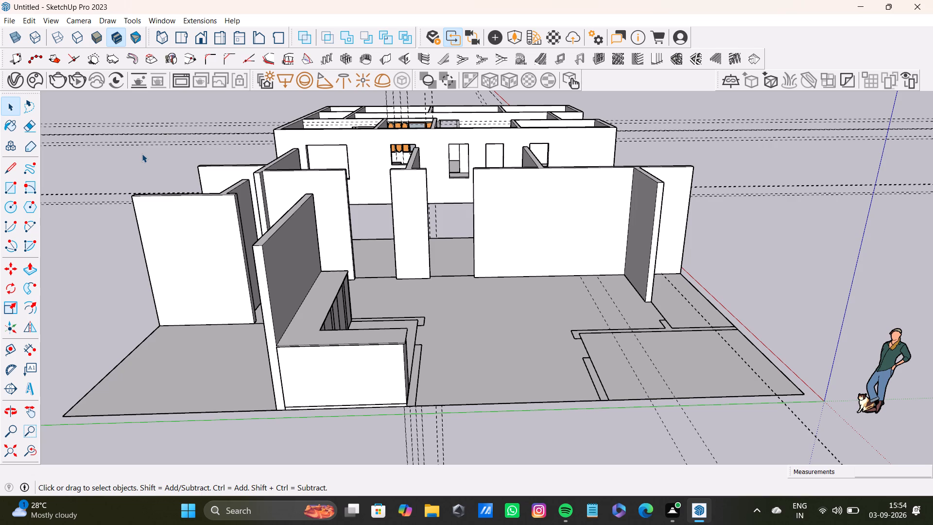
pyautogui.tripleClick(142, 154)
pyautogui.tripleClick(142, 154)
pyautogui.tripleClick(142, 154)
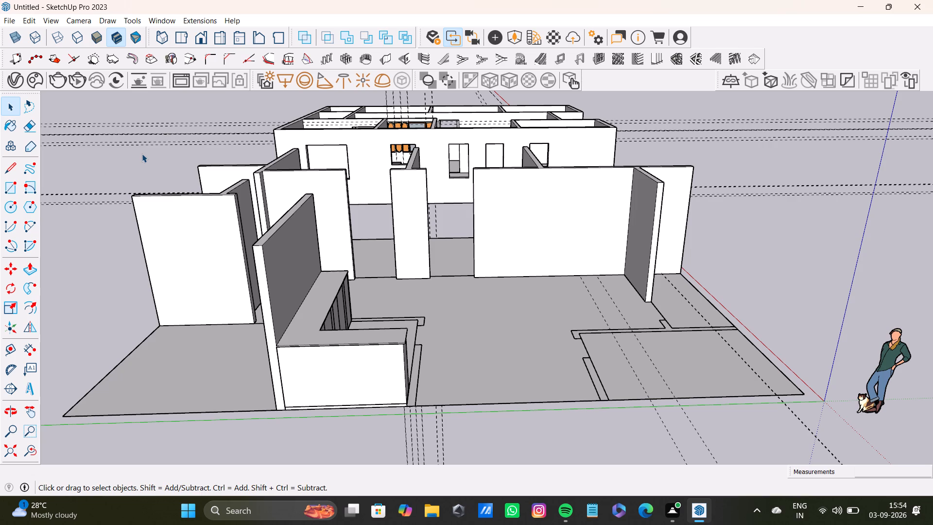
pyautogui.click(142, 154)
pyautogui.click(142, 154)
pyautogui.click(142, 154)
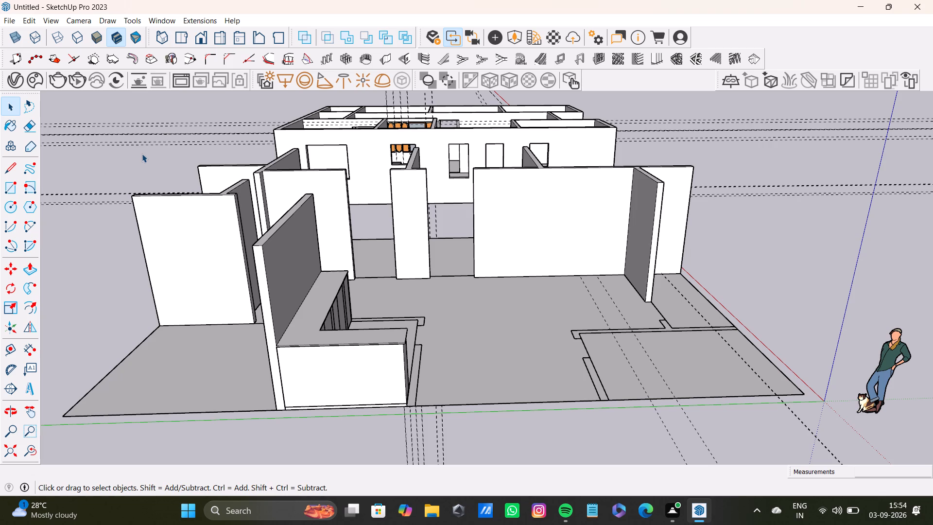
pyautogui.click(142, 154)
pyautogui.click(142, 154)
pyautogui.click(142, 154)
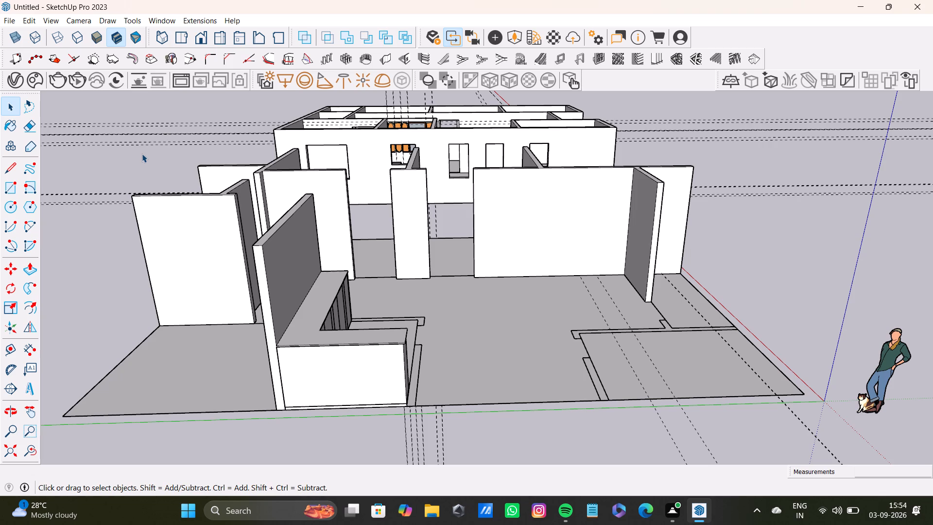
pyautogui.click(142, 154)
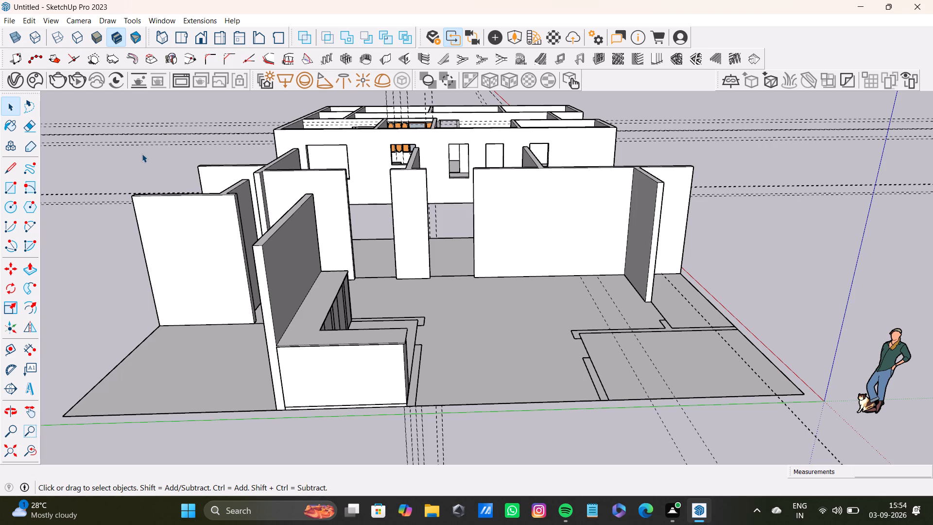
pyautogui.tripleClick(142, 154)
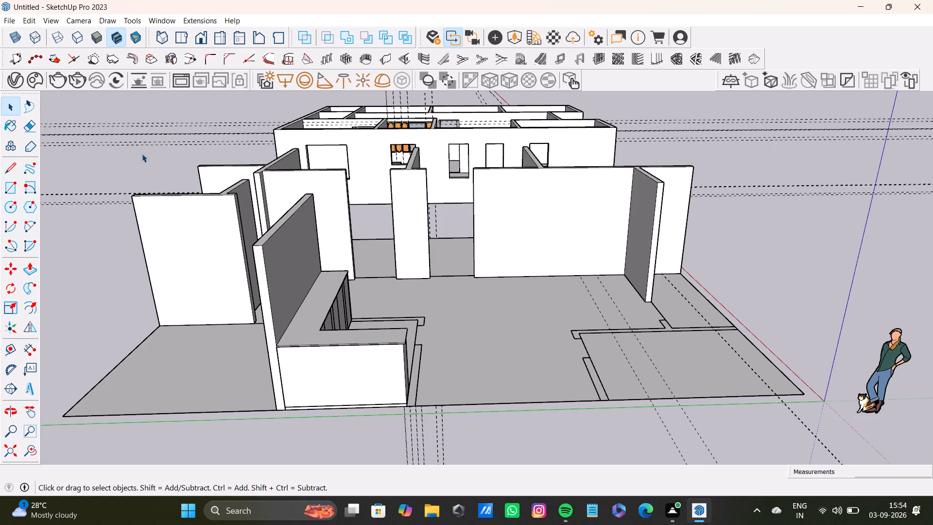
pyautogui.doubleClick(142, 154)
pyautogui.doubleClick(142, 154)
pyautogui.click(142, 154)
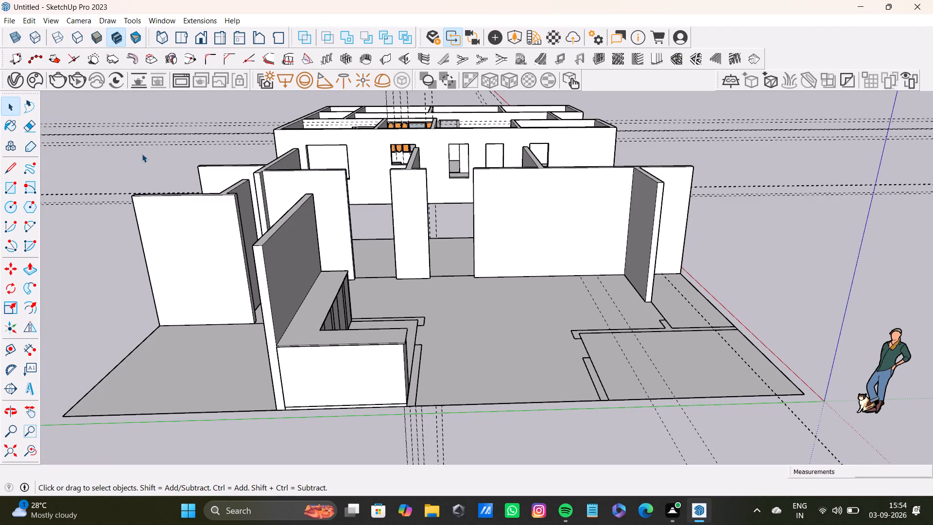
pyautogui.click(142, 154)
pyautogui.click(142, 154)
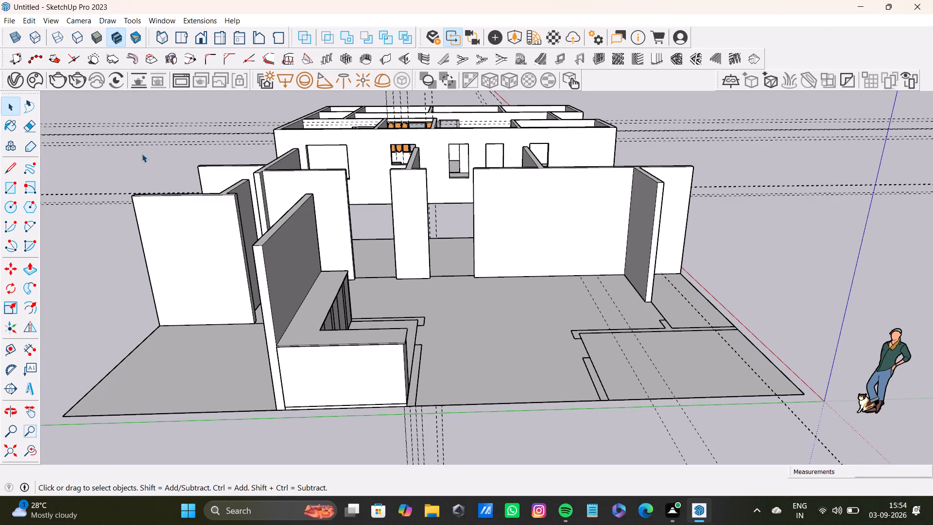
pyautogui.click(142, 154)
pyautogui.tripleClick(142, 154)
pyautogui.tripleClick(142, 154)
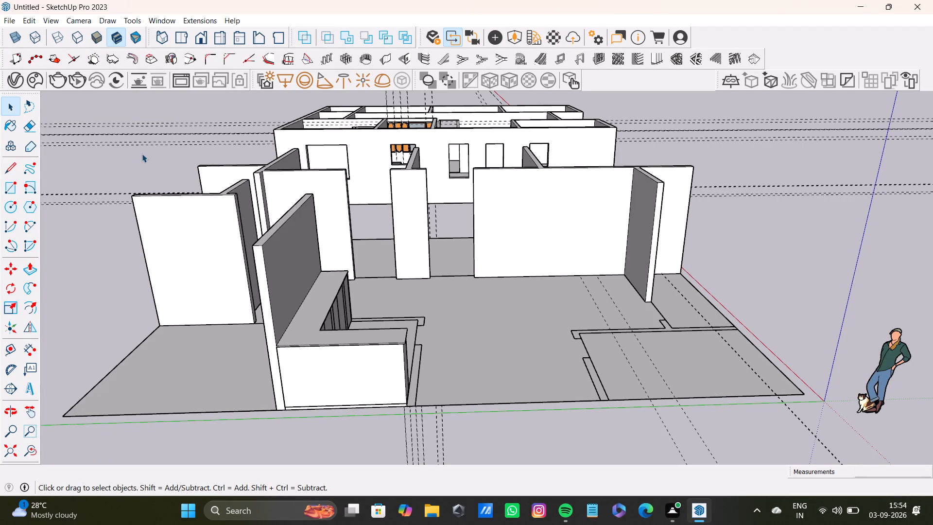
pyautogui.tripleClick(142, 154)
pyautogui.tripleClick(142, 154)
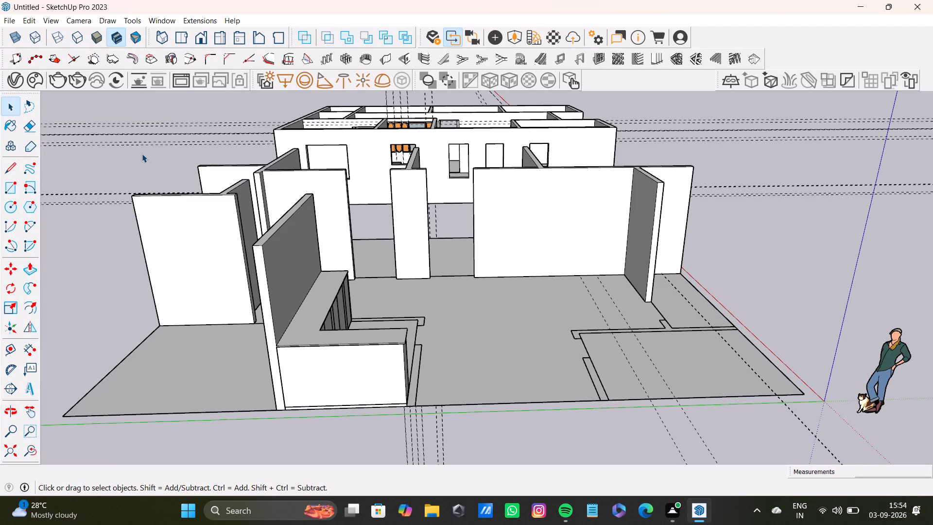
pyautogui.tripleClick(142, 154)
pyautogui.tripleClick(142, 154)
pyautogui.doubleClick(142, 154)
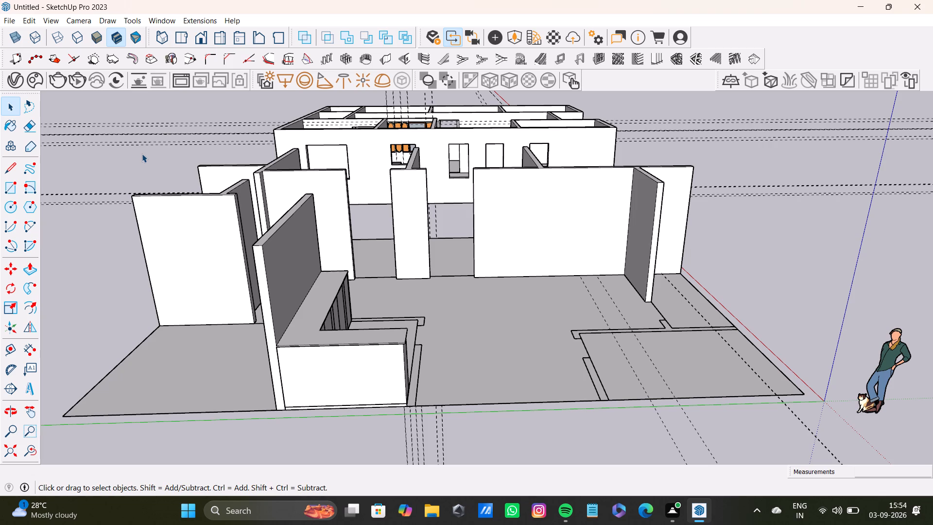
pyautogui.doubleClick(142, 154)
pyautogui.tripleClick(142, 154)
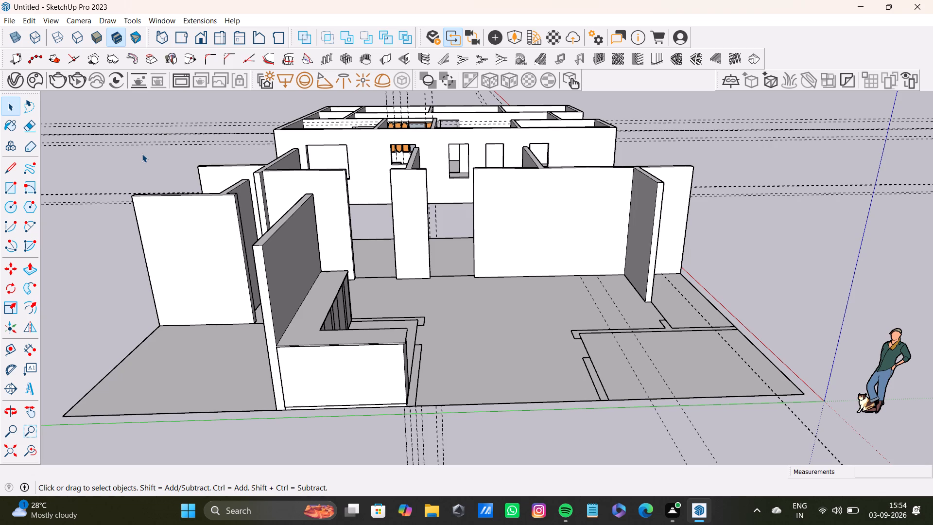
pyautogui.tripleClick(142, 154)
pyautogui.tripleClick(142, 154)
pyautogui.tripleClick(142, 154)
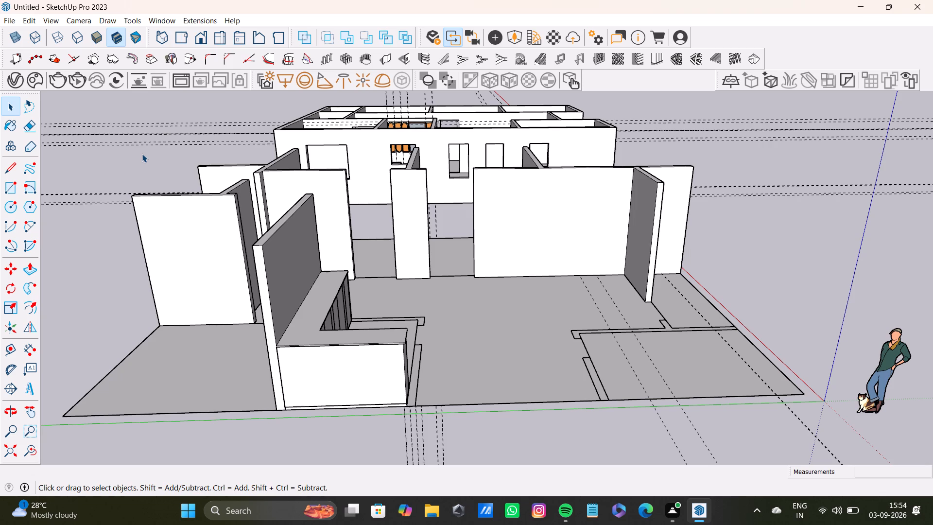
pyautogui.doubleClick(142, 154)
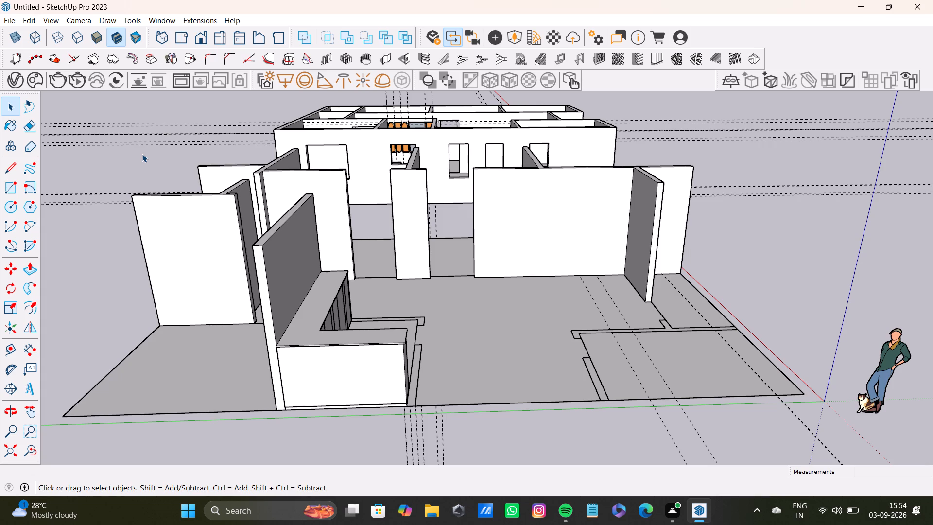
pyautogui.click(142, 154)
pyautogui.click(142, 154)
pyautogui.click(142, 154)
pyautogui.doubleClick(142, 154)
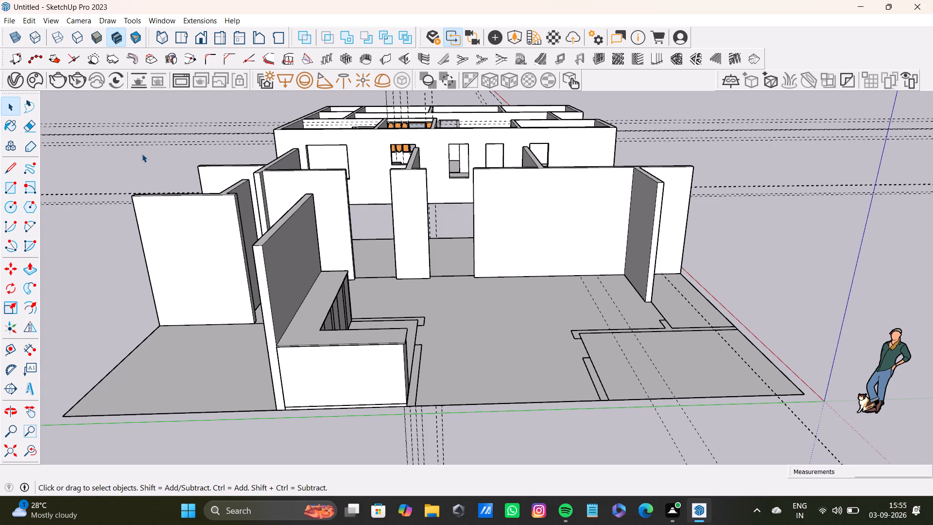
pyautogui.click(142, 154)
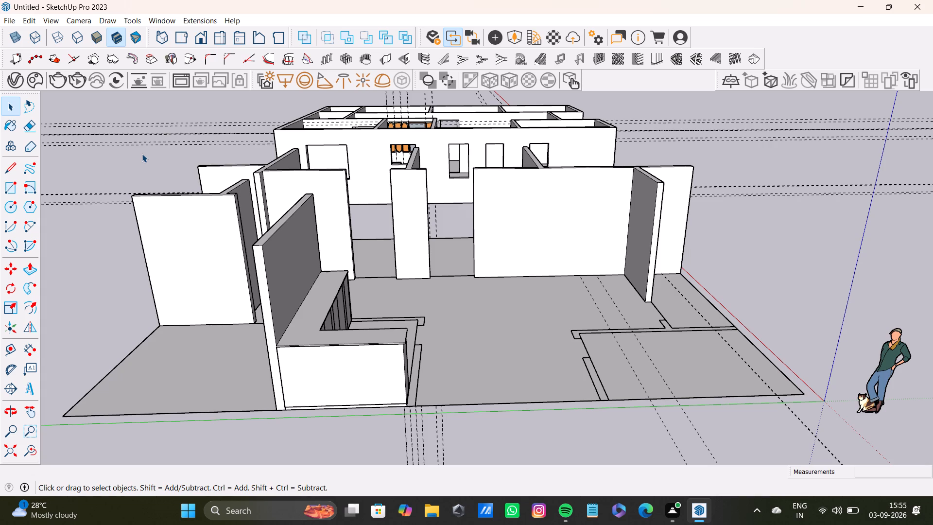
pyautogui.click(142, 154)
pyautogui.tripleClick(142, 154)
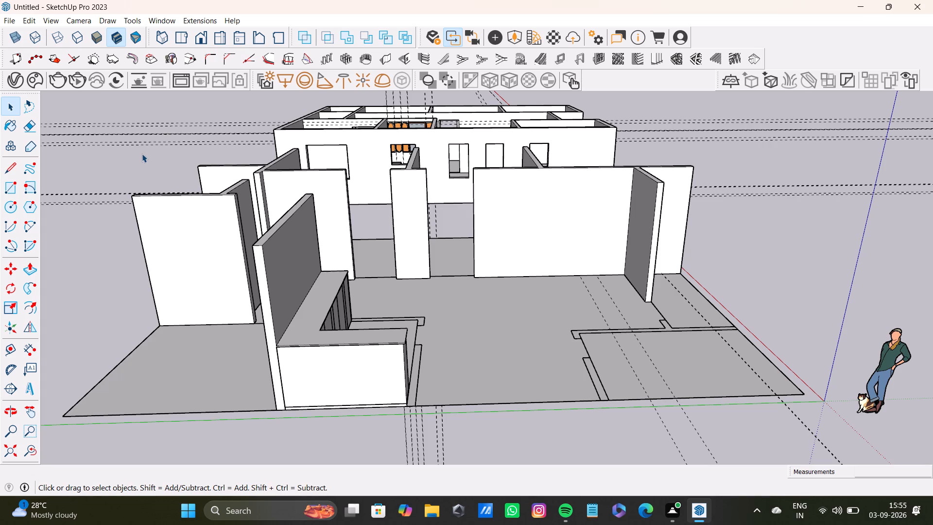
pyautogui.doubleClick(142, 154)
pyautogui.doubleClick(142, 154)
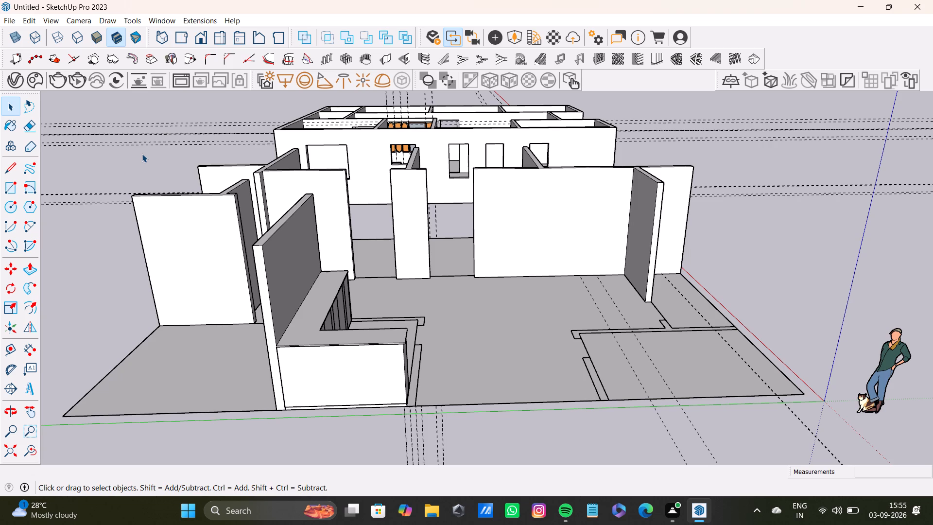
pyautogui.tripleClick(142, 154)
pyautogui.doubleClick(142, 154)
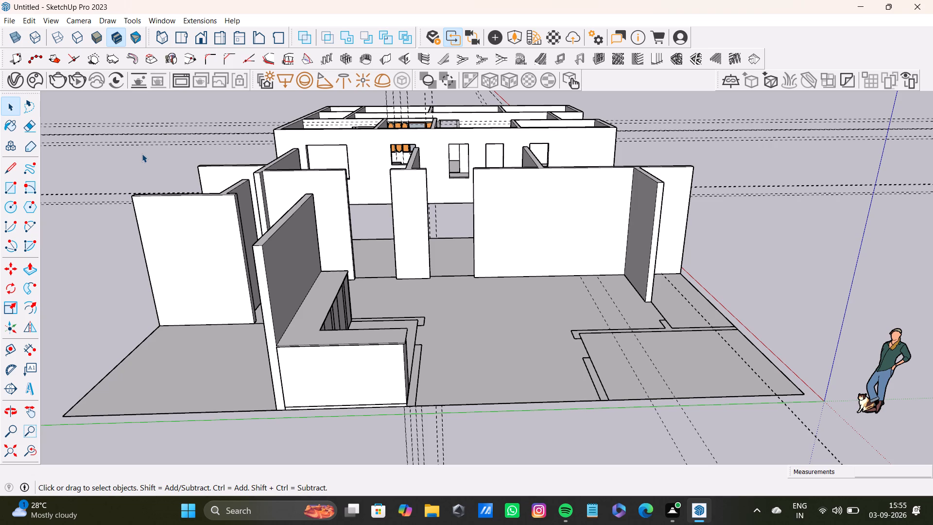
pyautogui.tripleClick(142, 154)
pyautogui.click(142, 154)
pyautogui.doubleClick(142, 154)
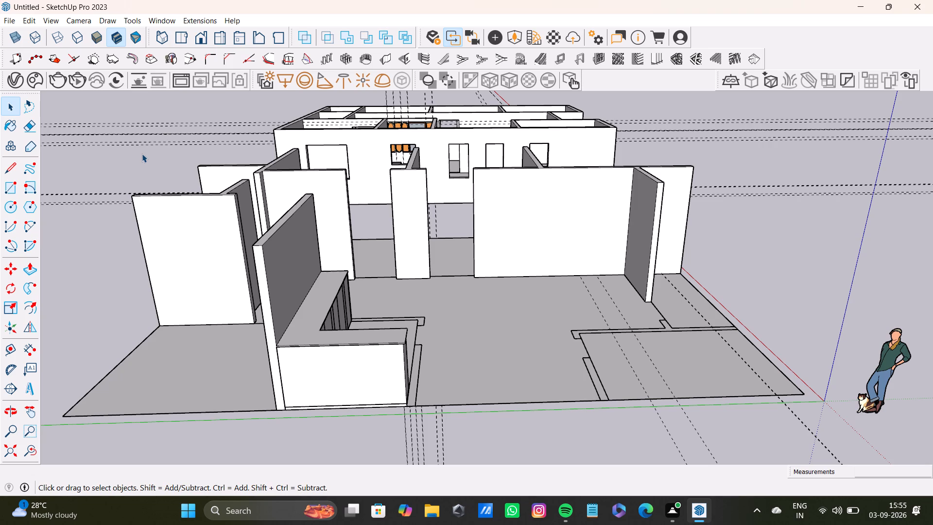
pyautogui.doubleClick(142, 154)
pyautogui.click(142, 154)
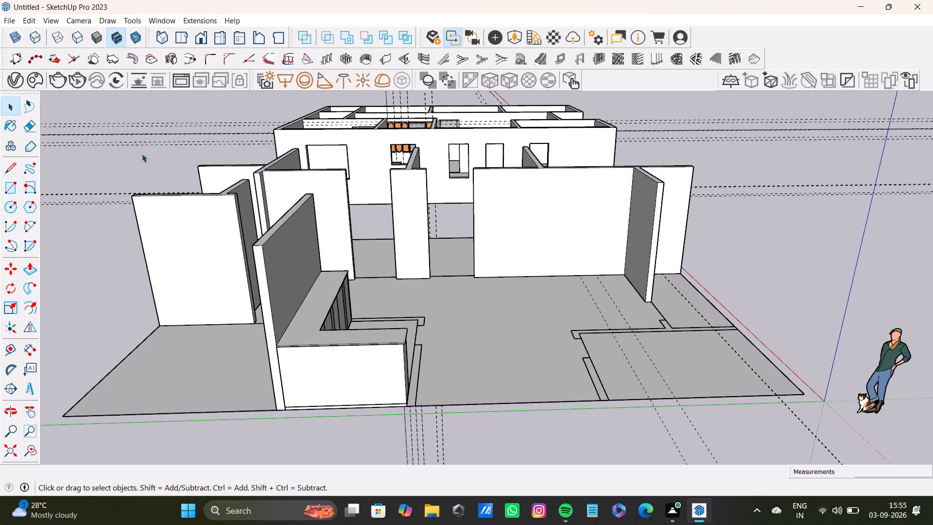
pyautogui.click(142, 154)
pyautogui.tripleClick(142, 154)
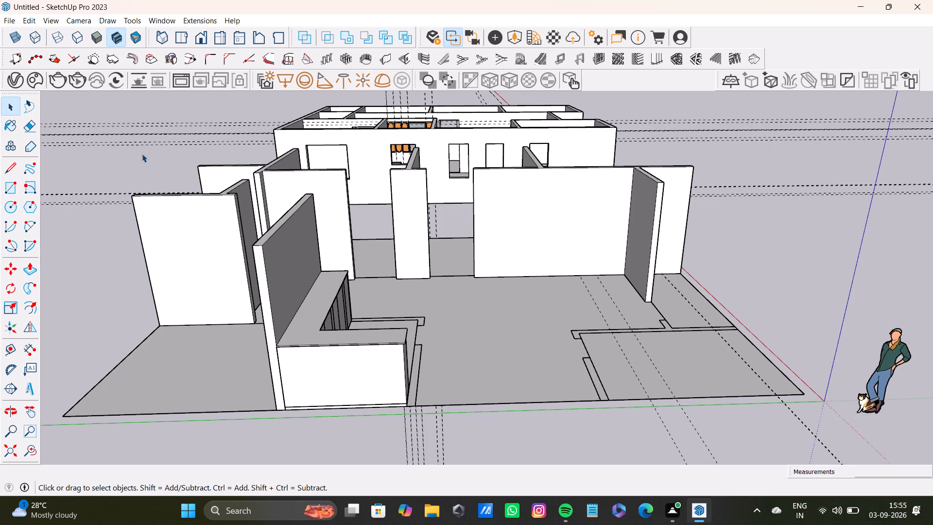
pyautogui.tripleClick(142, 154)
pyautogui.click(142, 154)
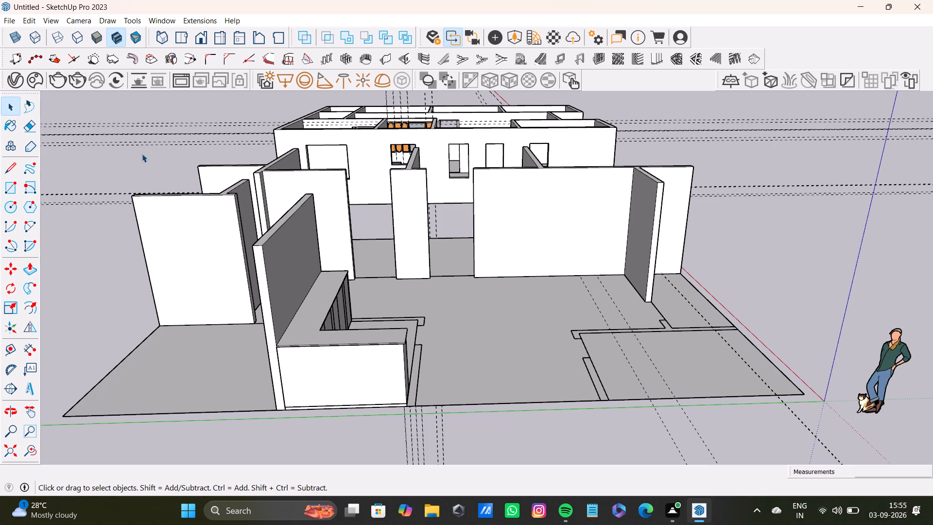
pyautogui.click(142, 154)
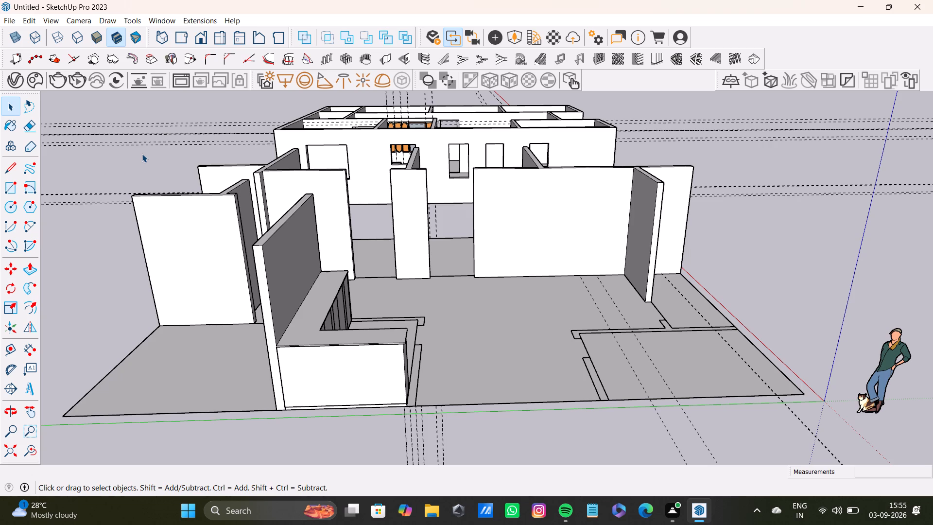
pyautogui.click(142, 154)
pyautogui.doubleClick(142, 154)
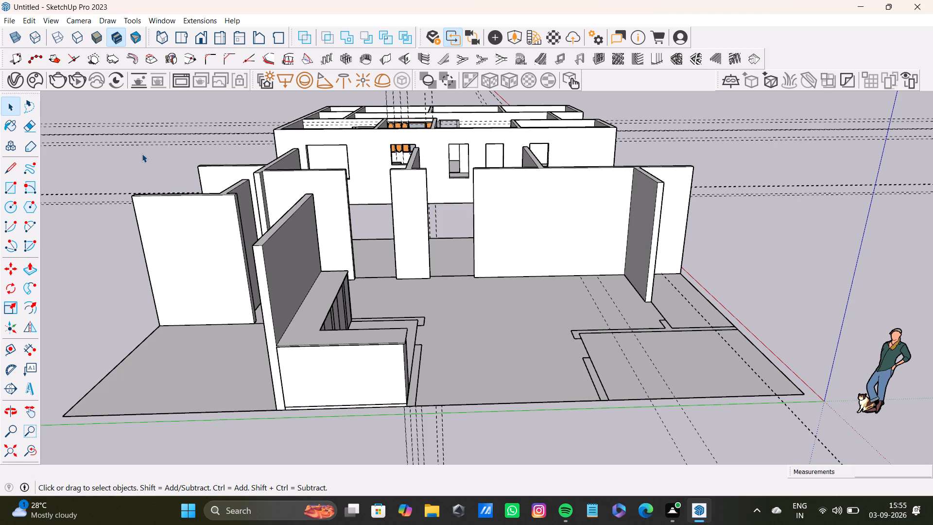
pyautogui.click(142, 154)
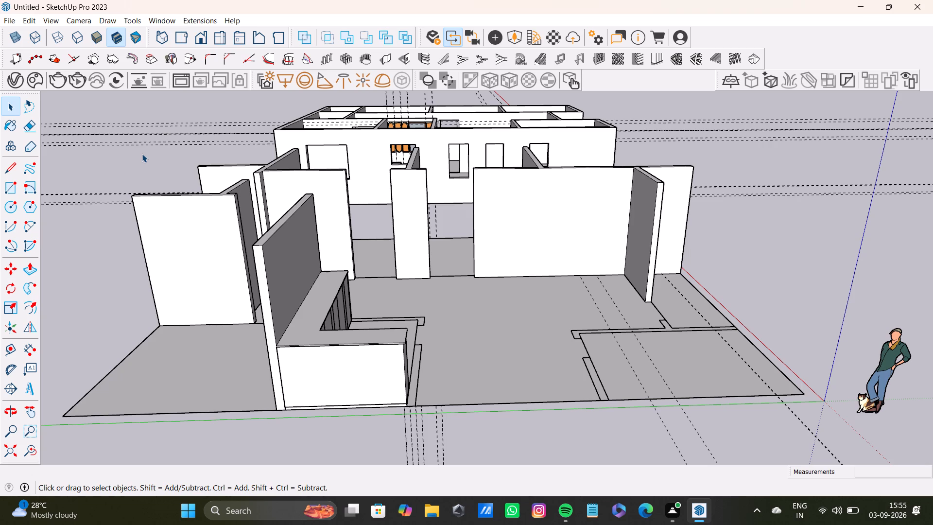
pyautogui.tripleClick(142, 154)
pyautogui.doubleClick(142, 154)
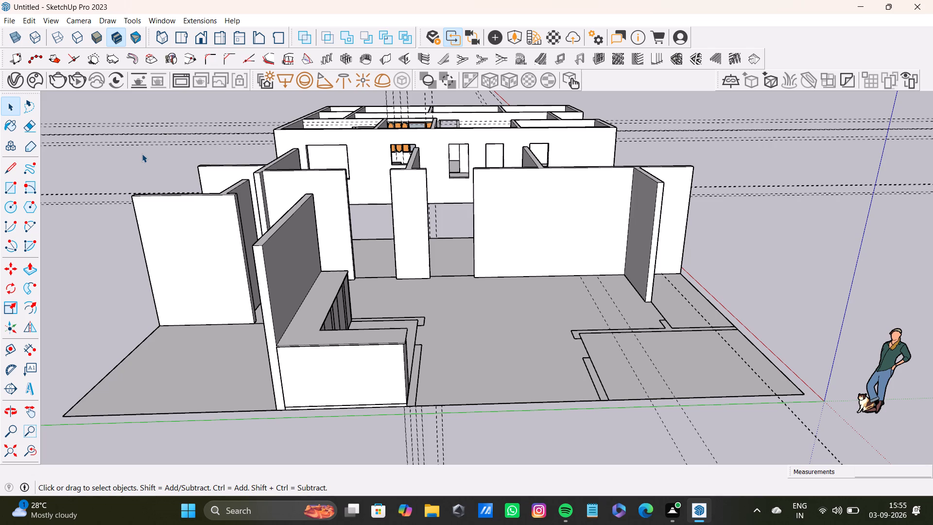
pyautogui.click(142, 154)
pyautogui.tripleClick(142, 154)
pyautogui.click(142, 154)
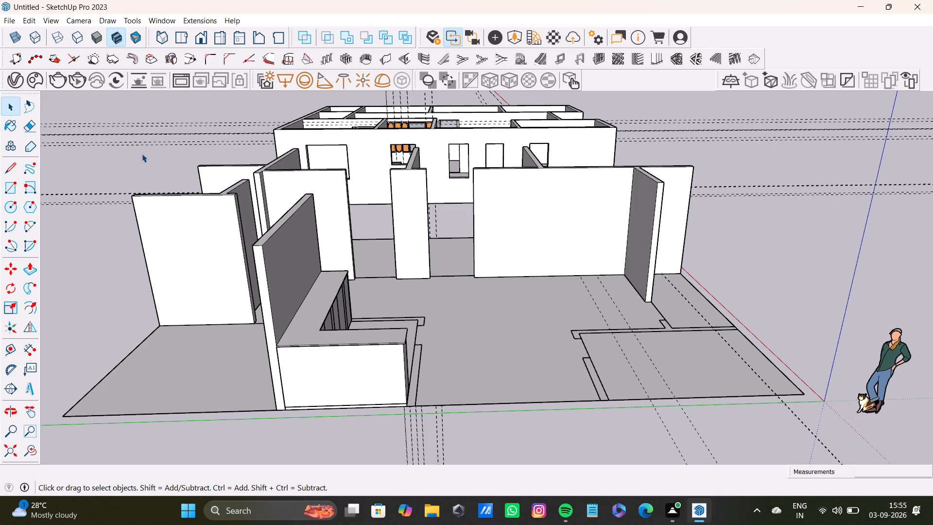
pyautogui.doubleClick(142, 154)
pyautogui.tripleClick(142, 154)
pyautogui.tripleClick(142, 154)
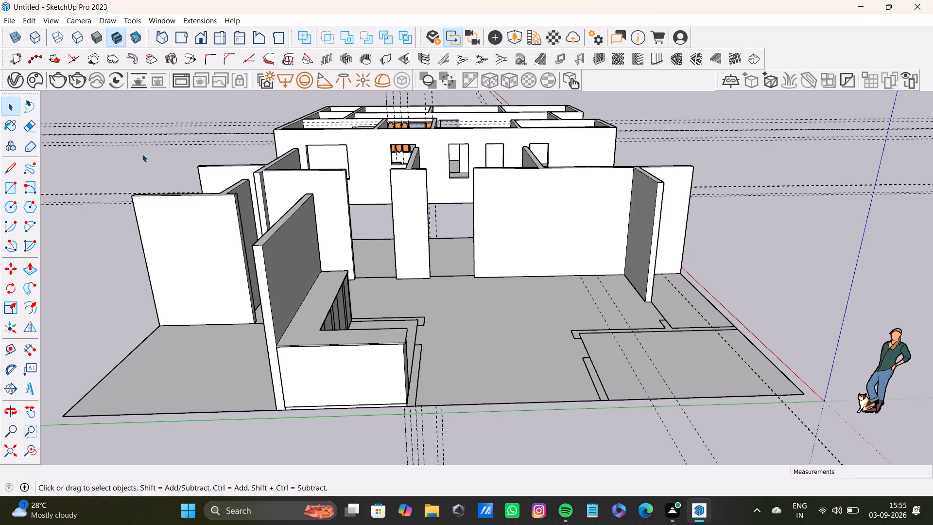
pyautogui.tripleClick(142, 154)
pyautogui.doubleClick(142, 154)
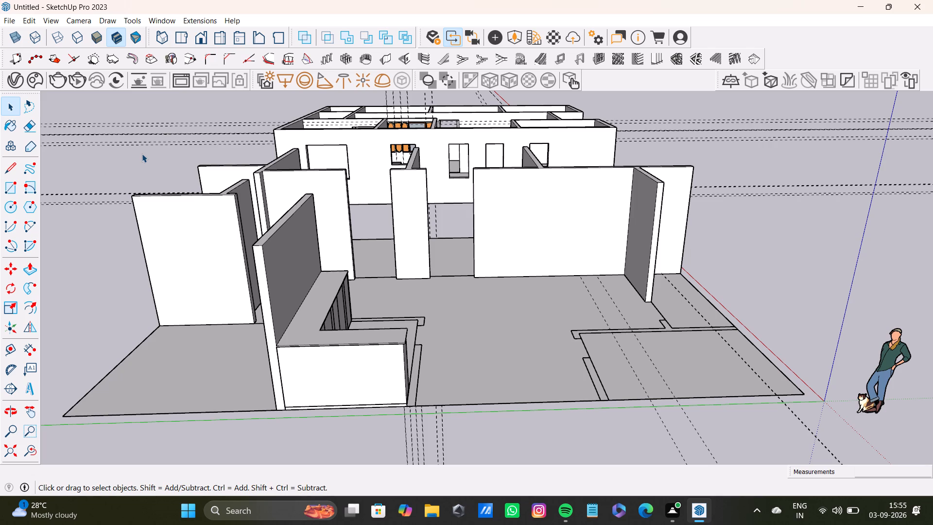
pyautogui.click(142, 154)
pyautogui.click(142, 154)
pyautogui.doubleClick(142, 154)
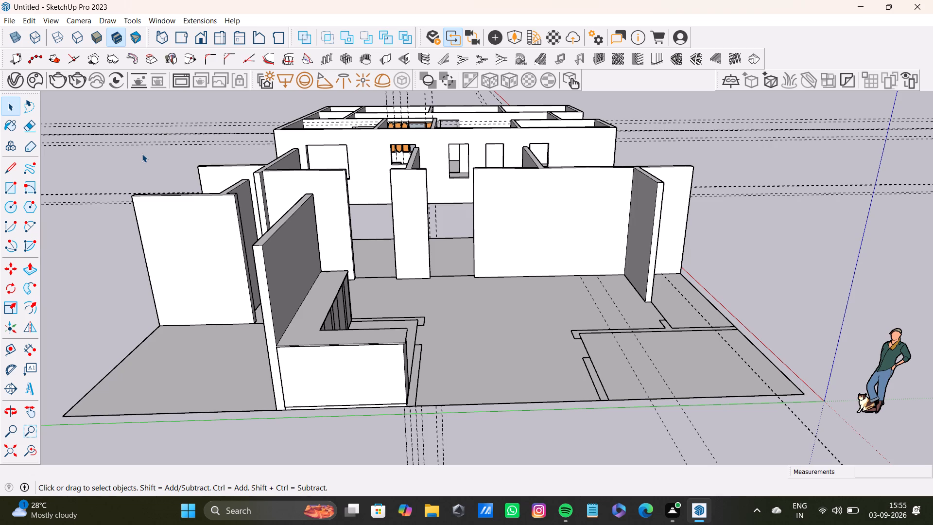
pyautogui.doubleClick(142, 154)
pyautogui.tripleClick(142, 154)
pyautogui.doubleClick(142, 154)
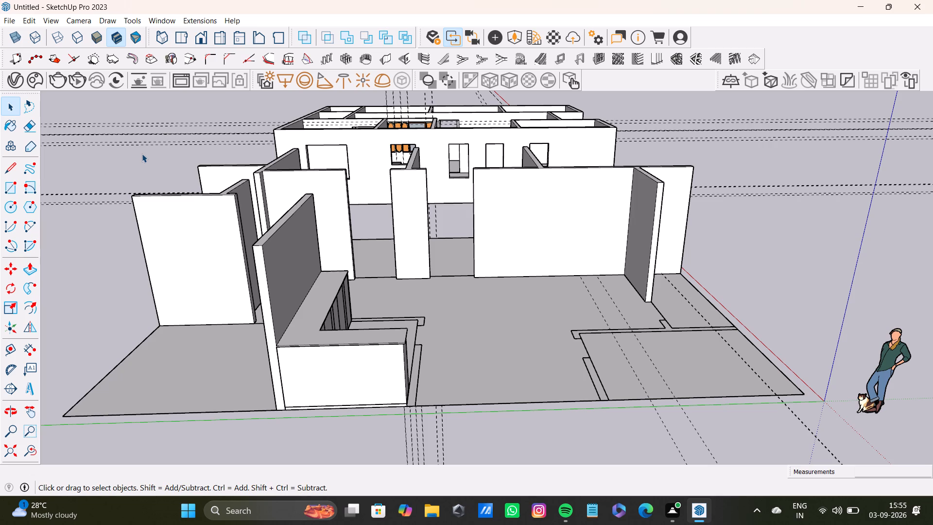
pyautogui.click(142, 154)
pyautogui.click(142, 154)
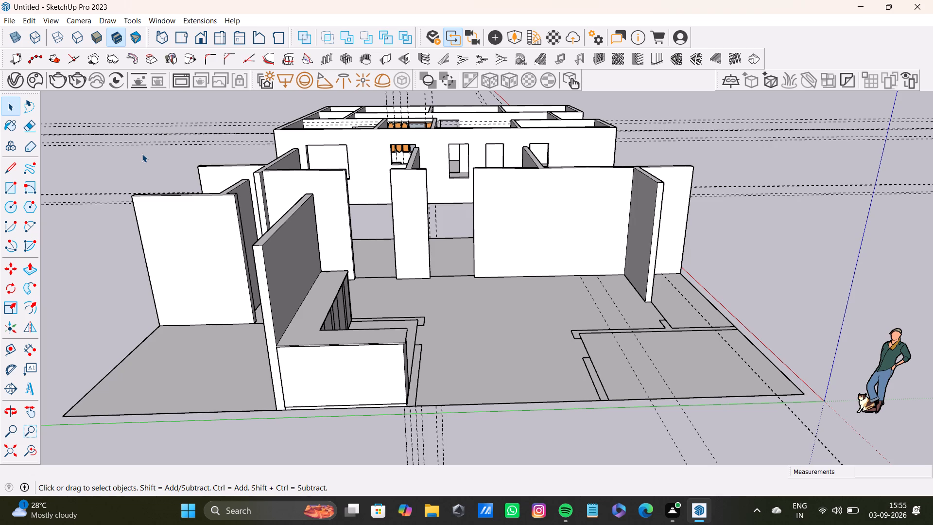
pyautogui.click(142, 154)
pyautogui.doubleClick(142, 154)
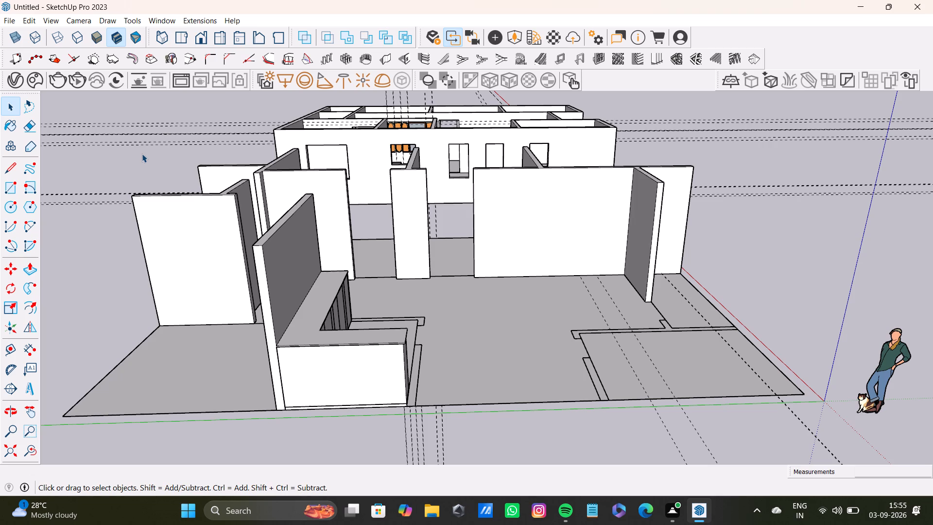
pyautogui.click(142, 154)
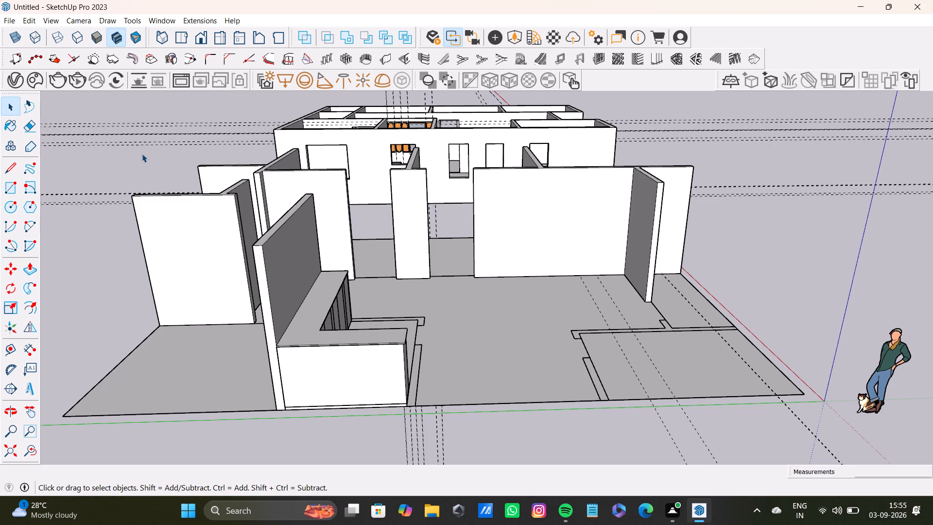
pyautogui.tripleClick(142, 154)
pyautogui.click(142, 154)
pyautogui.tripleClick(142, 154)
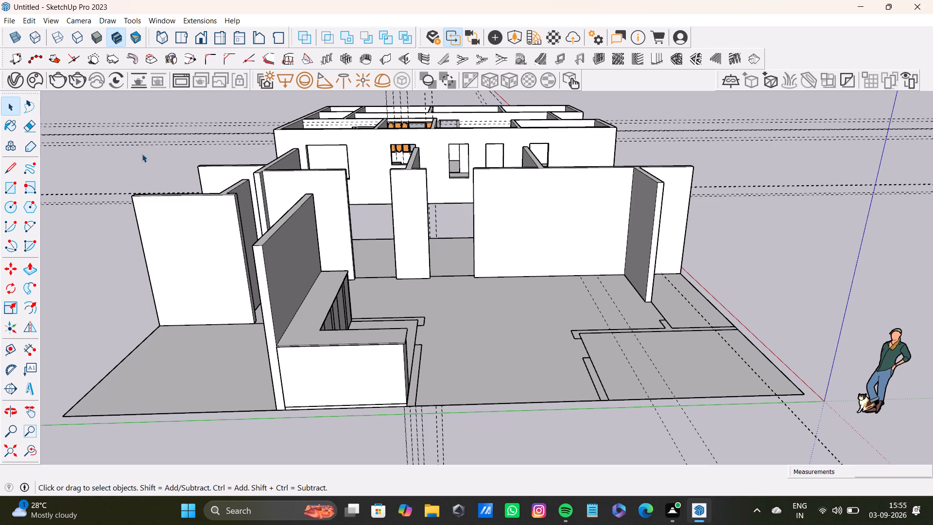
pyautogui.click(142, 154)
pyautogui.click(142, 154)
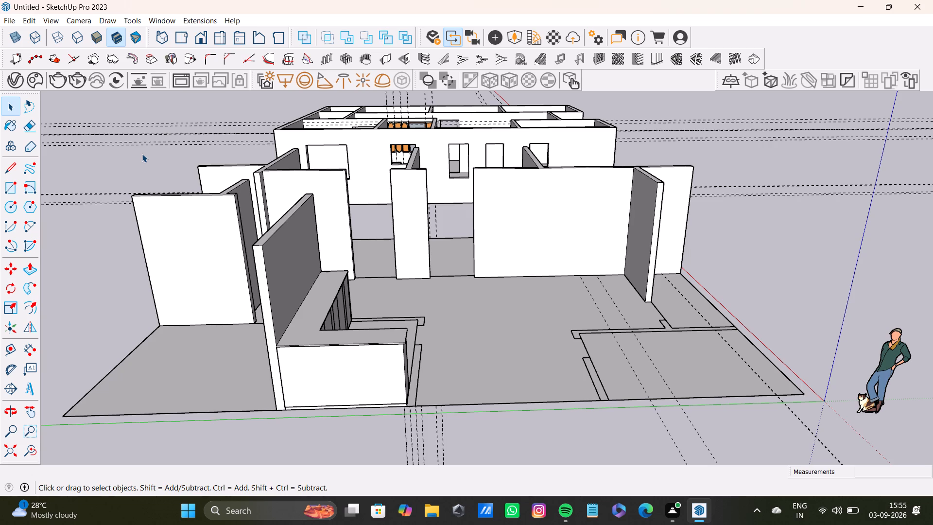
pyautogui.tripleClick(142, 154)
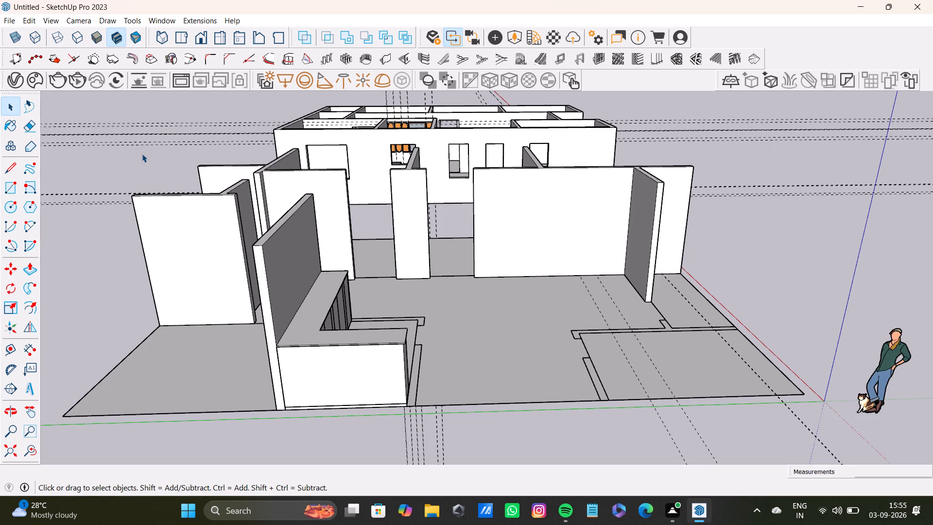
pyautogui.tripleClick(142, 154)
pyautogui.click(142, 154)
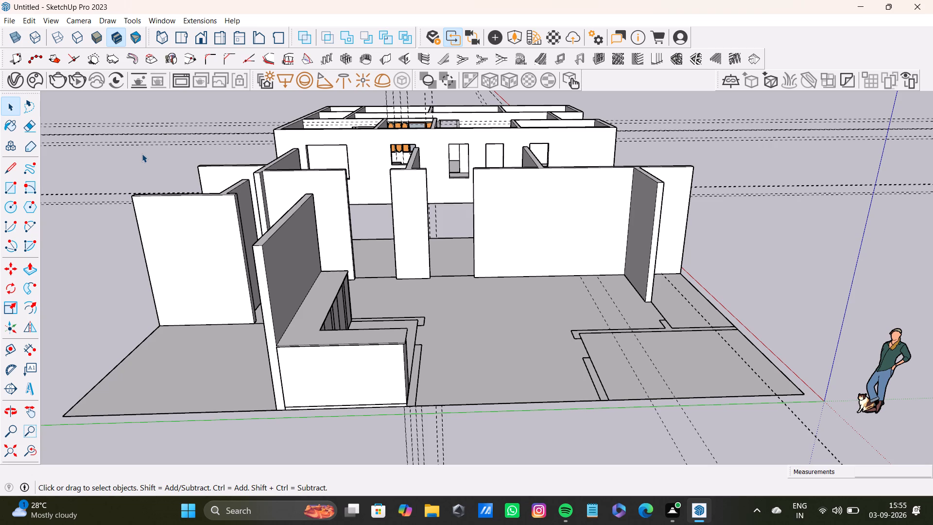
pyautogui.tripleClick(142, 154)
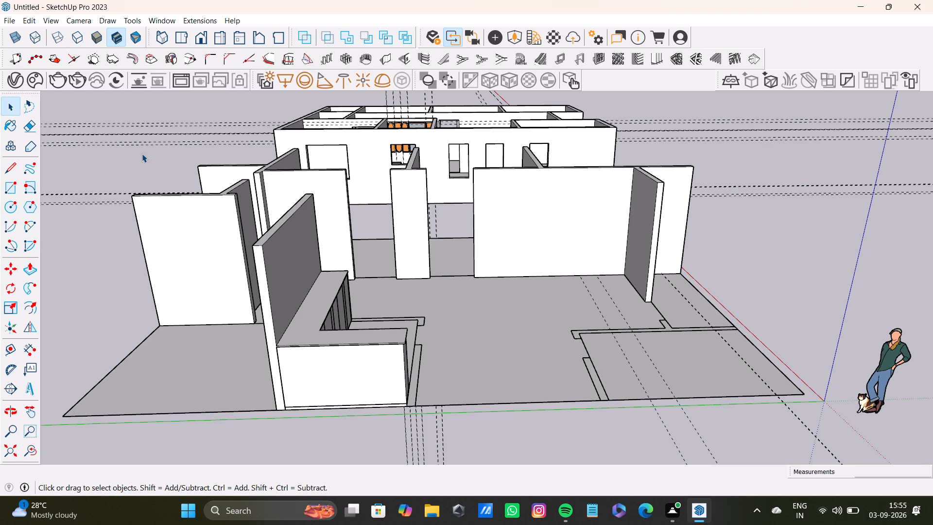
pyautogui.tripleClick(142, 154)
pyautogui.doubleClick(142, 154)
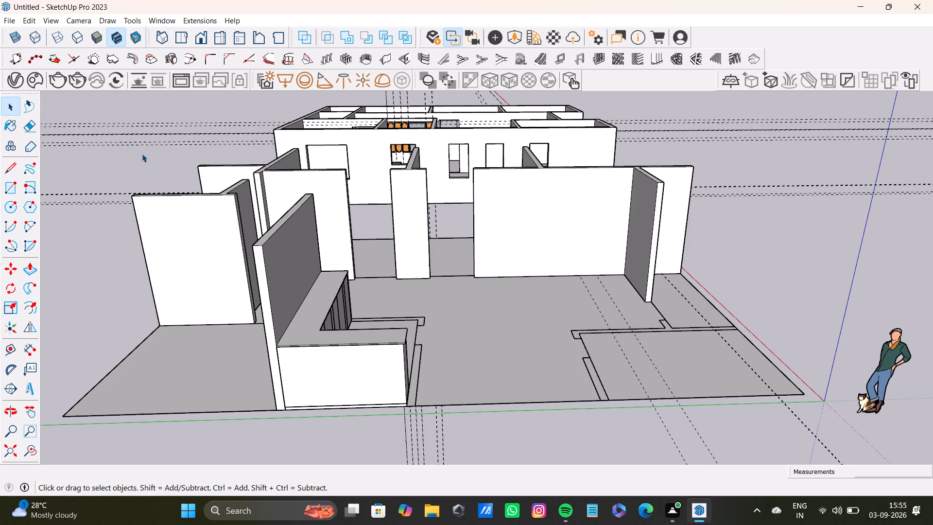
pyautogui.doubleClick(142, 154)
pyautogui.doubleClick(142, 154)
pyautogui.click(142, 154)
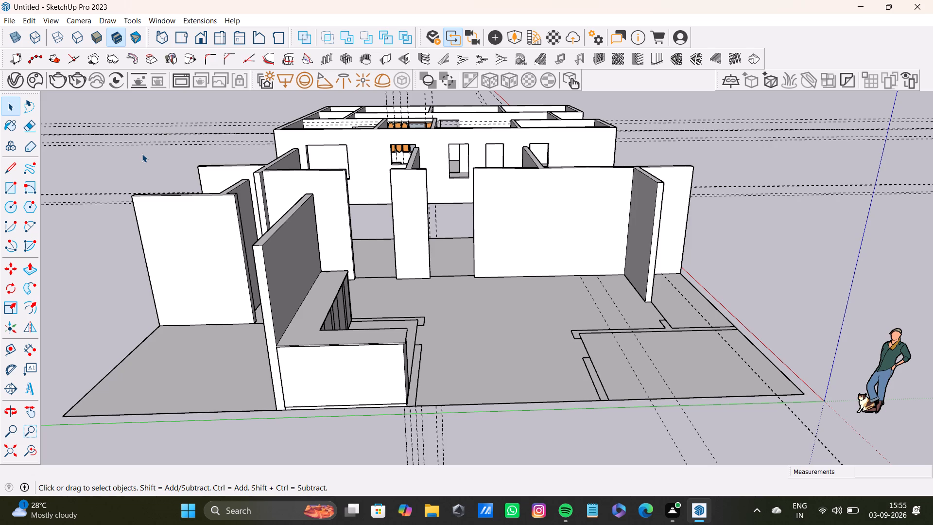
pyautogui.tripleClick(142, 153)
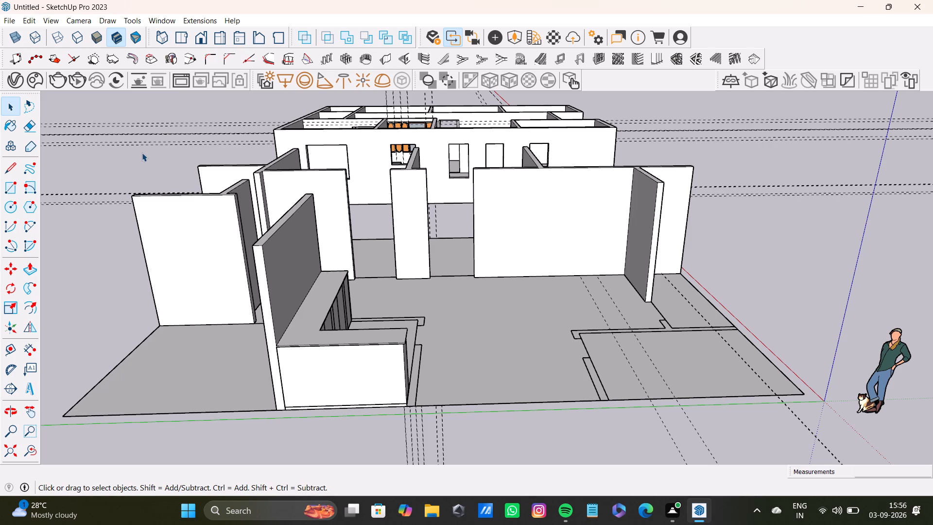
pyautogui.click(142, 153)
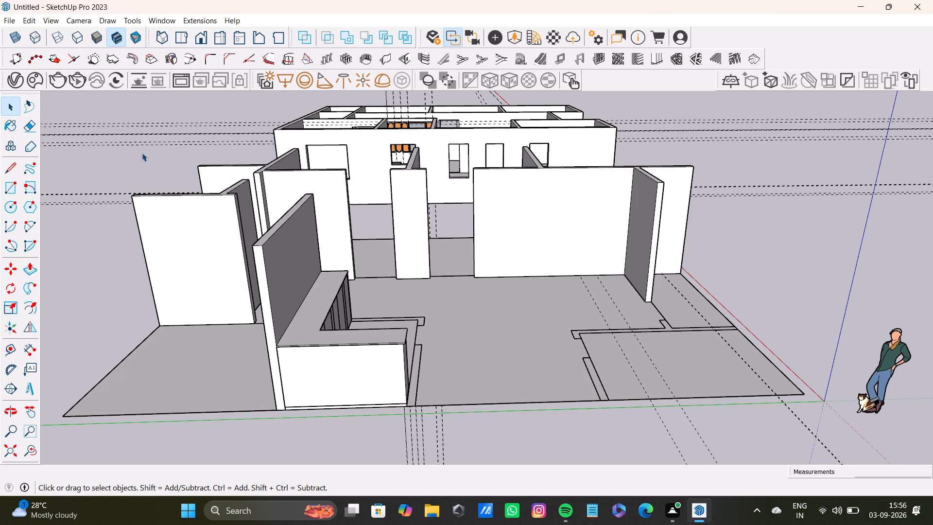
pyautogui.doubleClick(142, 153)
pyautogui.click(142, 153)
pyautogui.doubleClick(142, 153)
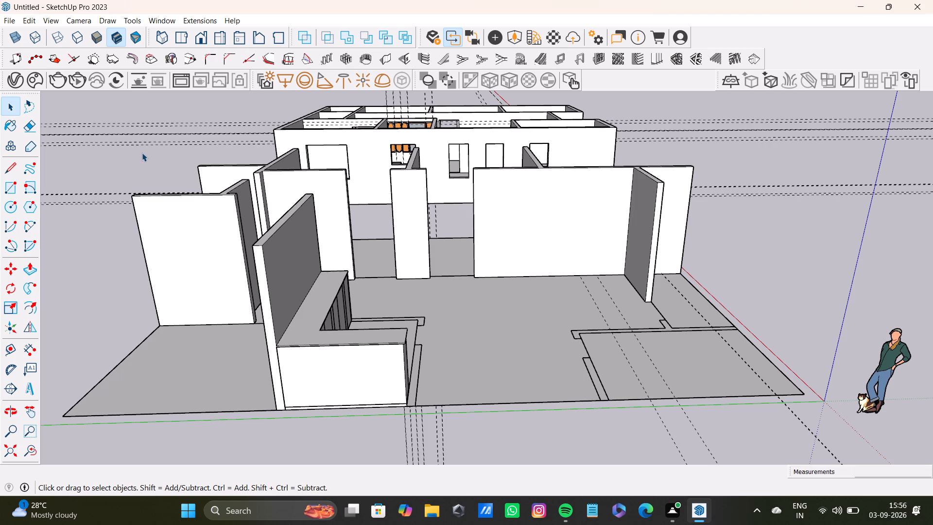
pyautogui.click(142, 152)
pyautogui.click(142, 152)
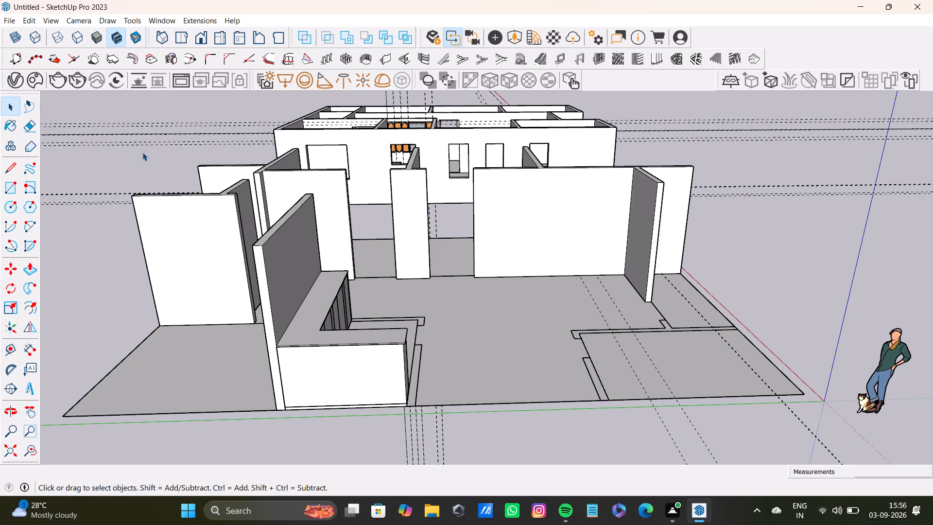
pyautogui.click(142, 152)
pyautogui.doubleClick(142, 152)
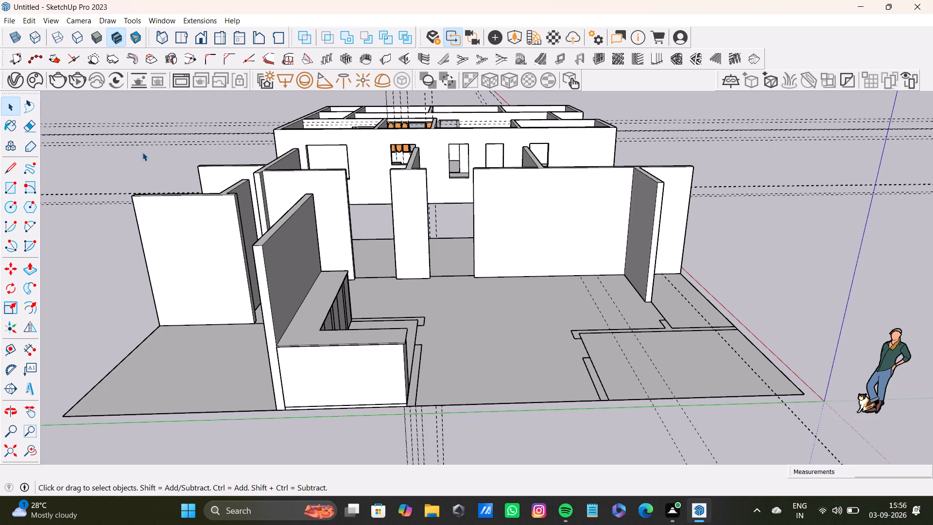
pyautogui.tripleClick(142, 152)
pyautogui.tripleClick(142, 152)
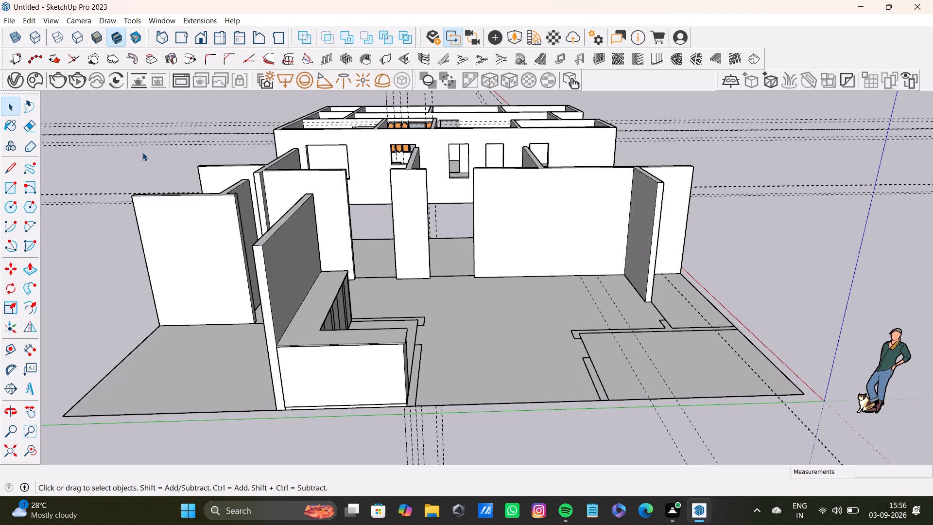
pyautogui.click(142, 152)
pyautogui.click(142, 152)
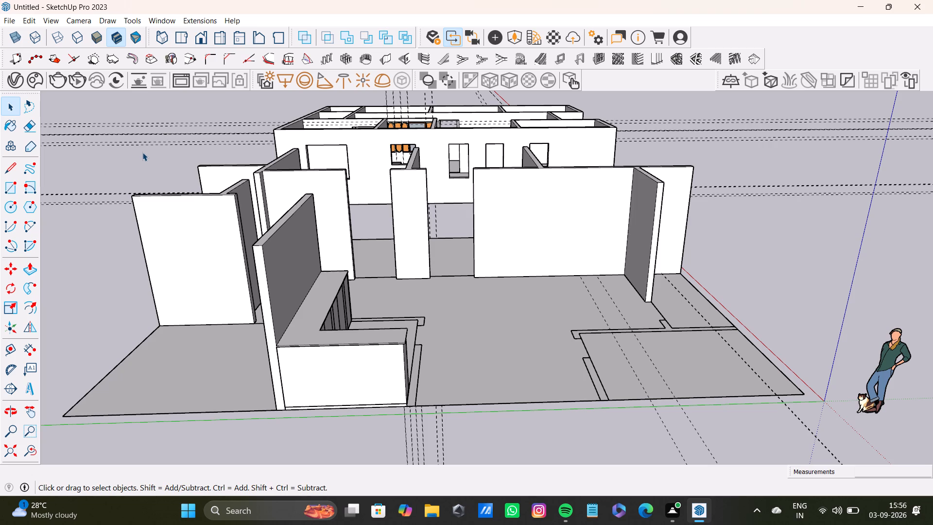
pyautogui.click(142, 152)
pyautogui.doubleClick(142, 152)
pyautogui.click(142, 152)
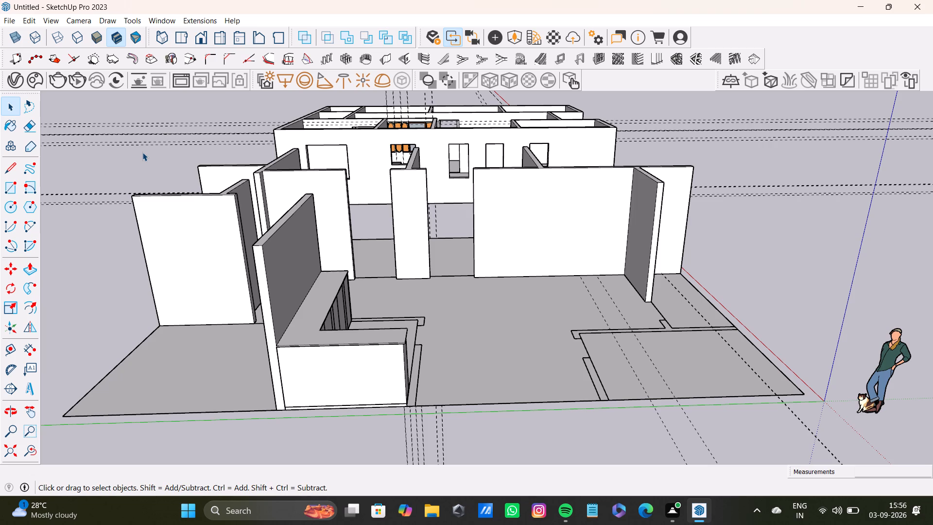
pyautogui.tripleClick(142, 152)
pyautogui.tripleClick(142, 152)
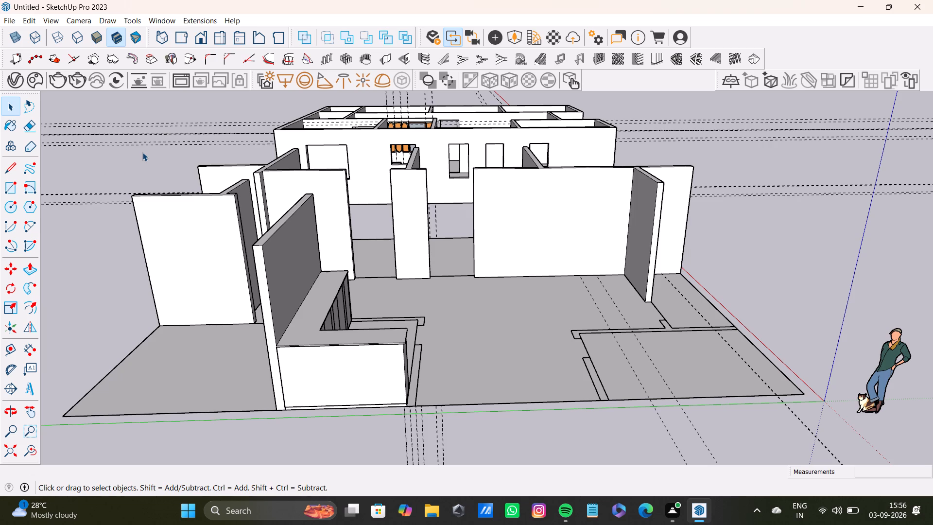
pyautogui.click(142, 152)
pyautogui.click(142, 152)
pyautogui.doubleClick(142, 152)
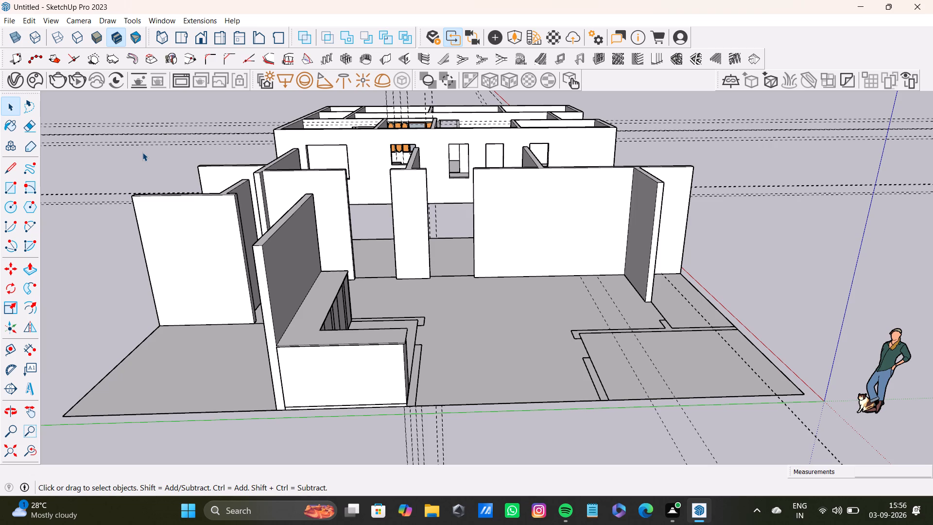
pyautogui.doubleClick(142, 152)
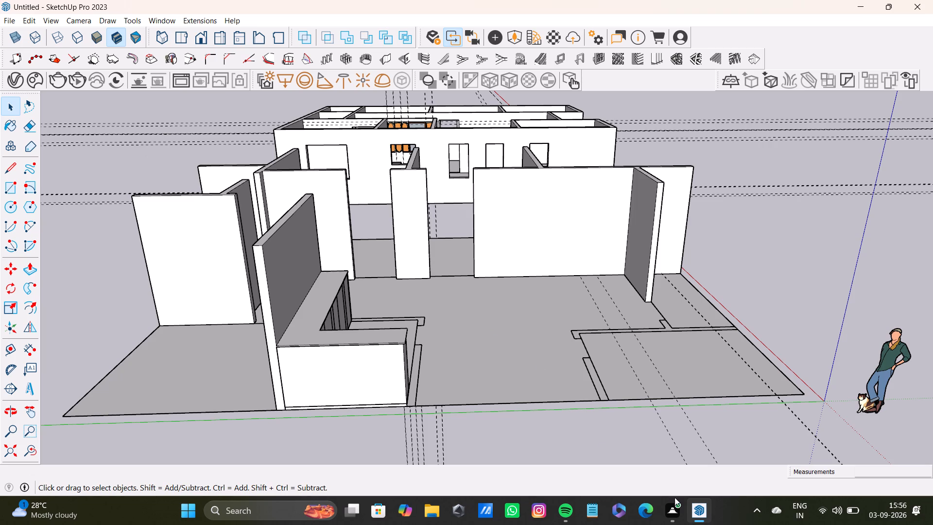
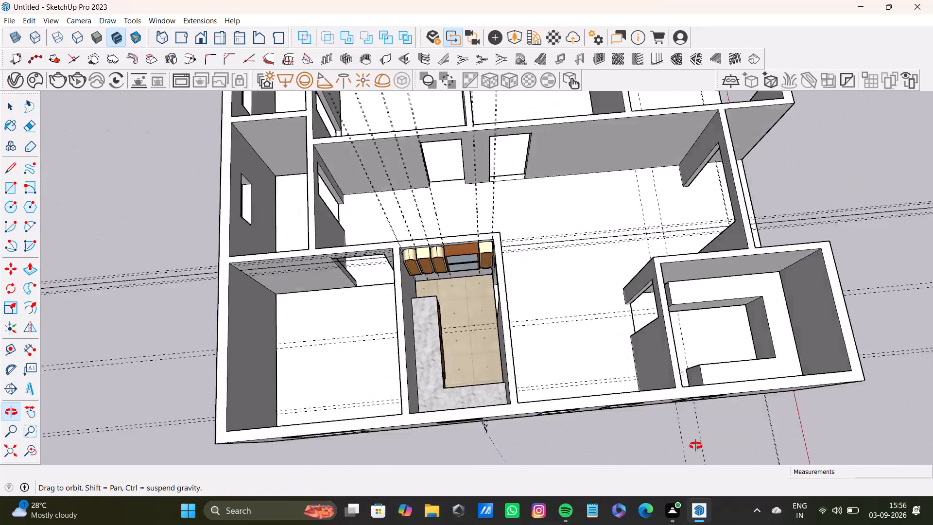
# Open the U-shaped slab group and select the inner face of its side strip beside the doorway.
pyautogui.scroll(11, 517, 298)
pyautogui.moveTo(497, 294); pyautogui.dragTo(445, 307, button='middle')
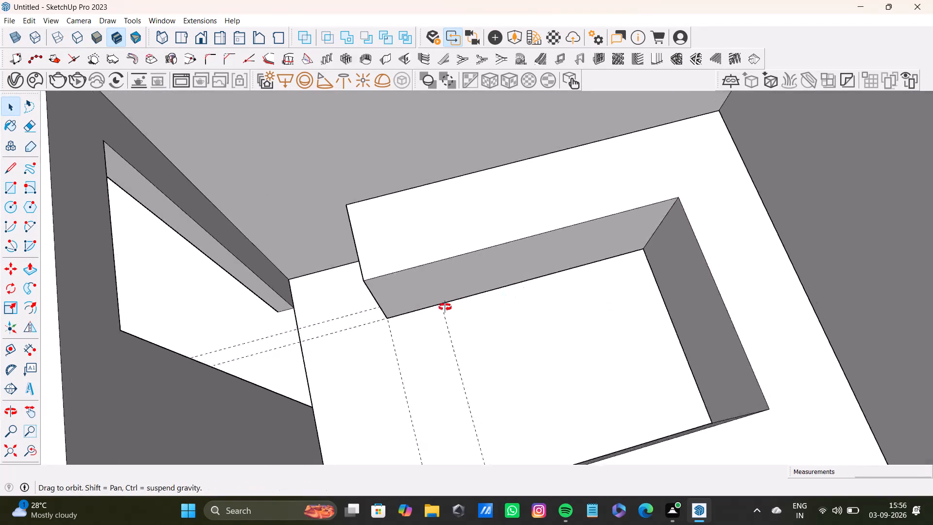
pyautogui.moveTo(445, 307); pyautogui.dragTo(388, 252, button='middle')
pyautogui.scroll(3, 391, 248)
pyautogui.keyDown('shift'); pyautogui.moveTo(399, 246); pyautogui.dragTo(380, 367, button='middle'); pyautogui.keyUp('shift')
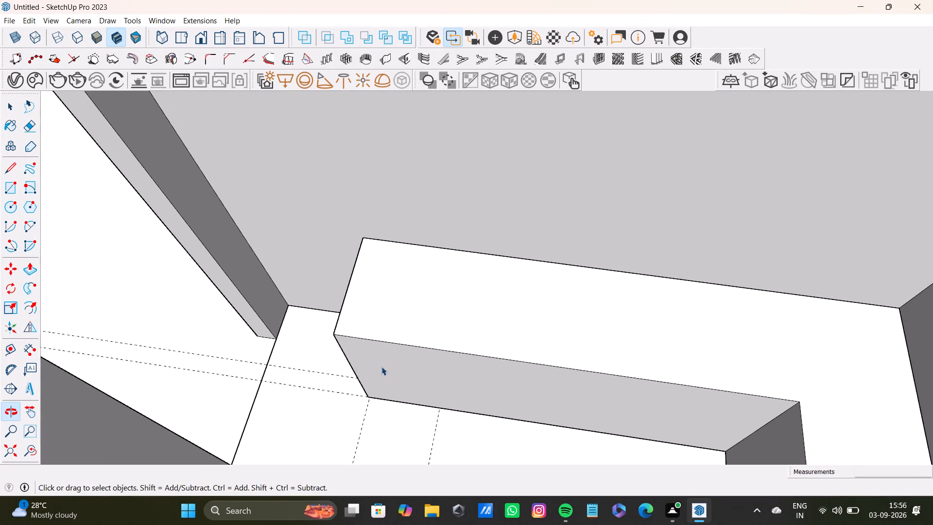
pyautogui.moveTo(382, 367); pyautogui.dragTo(370, 315, button='middle')
pyautogui.scroll(7, 360, 308)
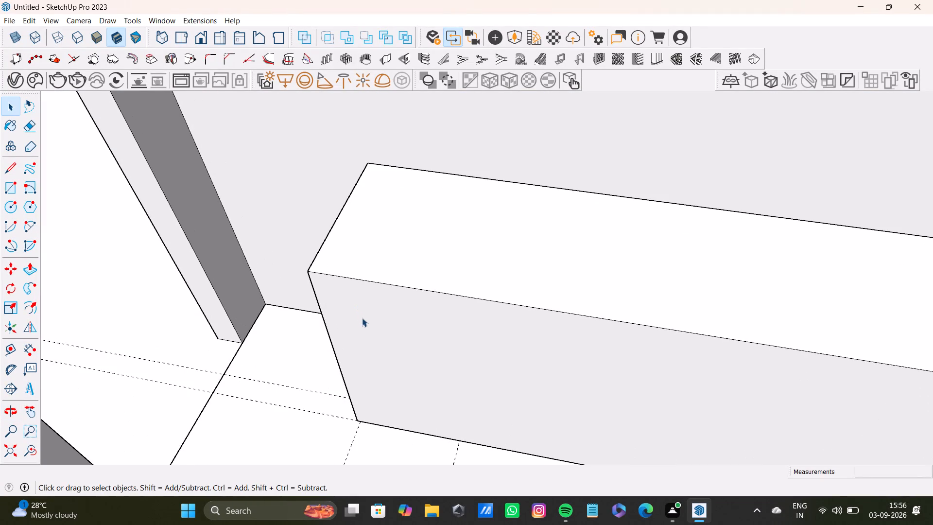
pyautogui.moveTo(390, 347); pyautogui.dragTo(352, 371, button='middle')
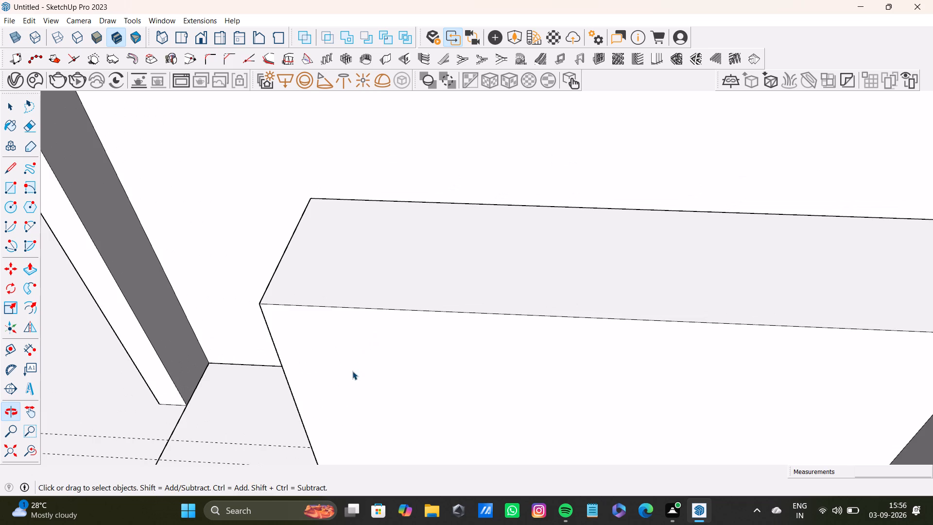
pyautogui.moveTo(352, 371); pyautogui.dragTo(364, 299, button='middle')
pyautogui.tripleClick(364, 297)
pyautogui.click(366, 297)
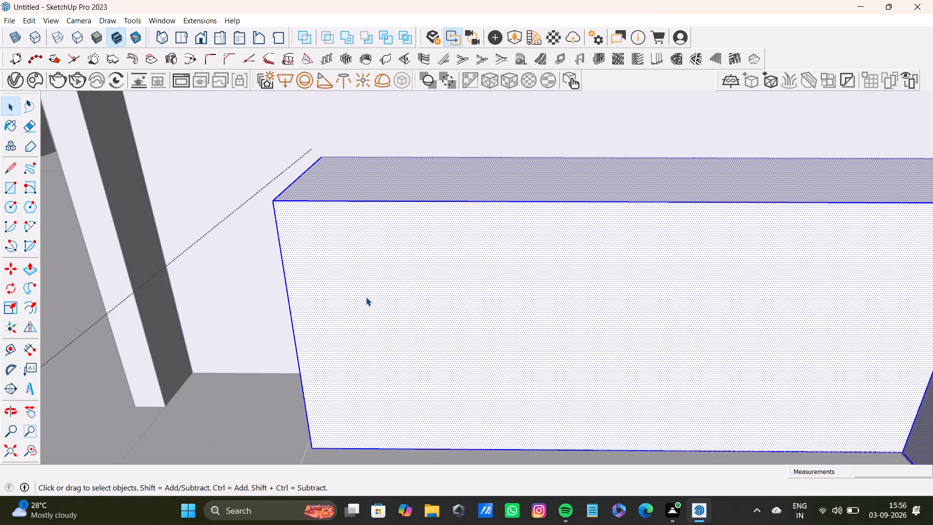
pyautogui.click(363, 298)
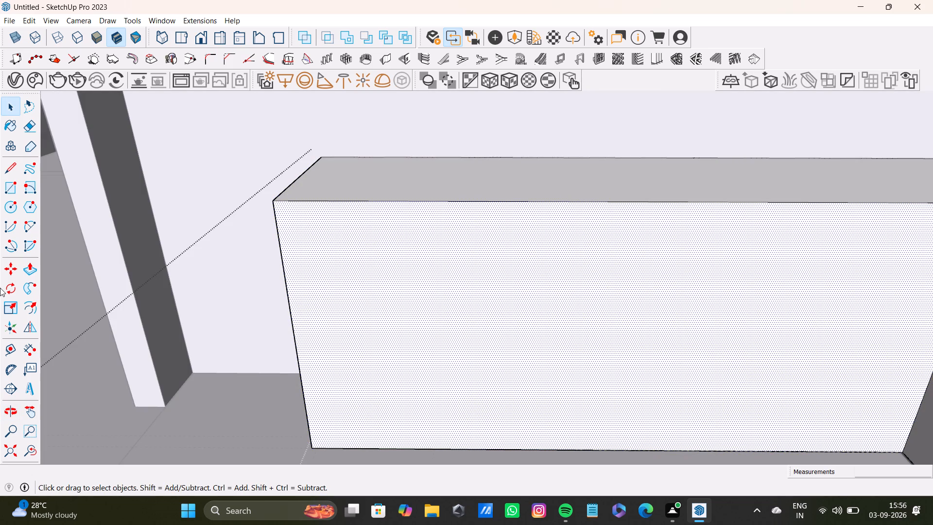
# Place a horizontal Tape Measure guide 0.5" below the top edge of the selected inner face.
pyautogui.click(14, 348)
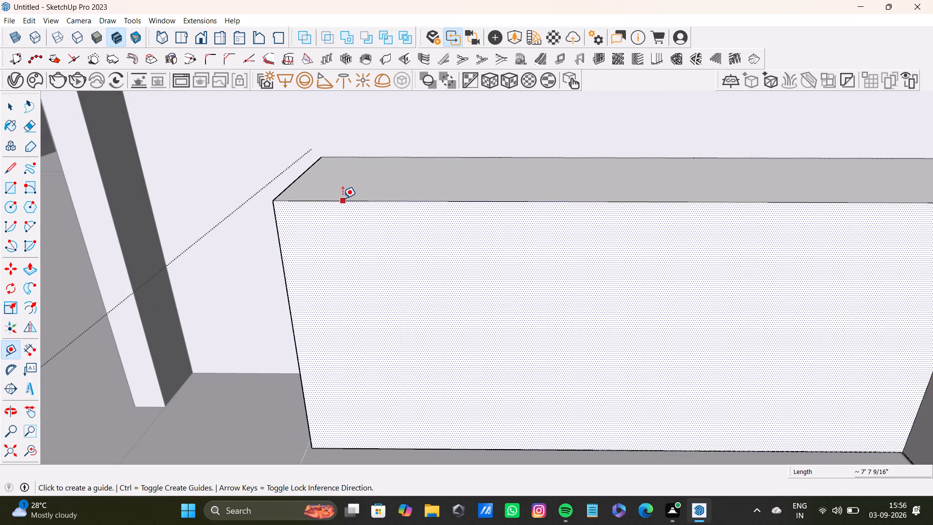
pyautogui.click(343, 198)
pyautogui.write('0.5')
pyautogui.write('":')
pyautogui.press('Return')
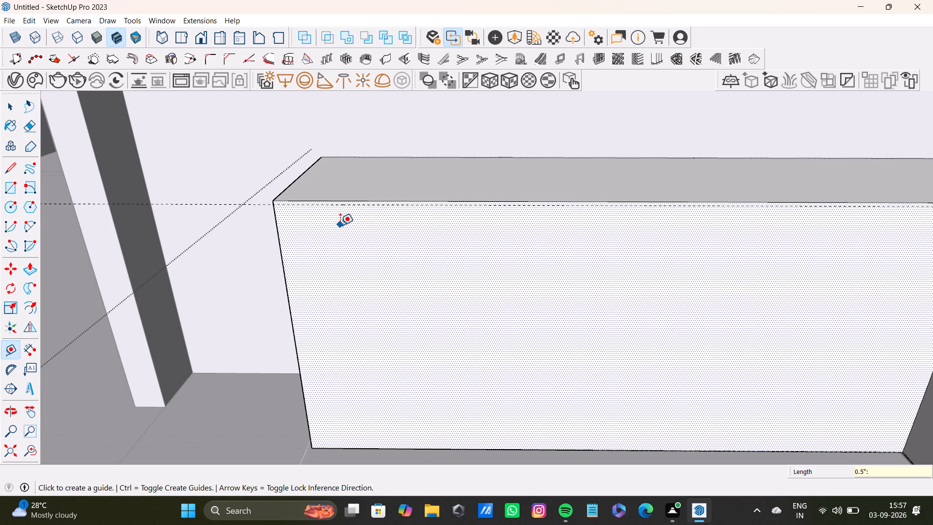
pyautogui.hotkey('ctrl', 'z')
pyautogui.click(345, 201)
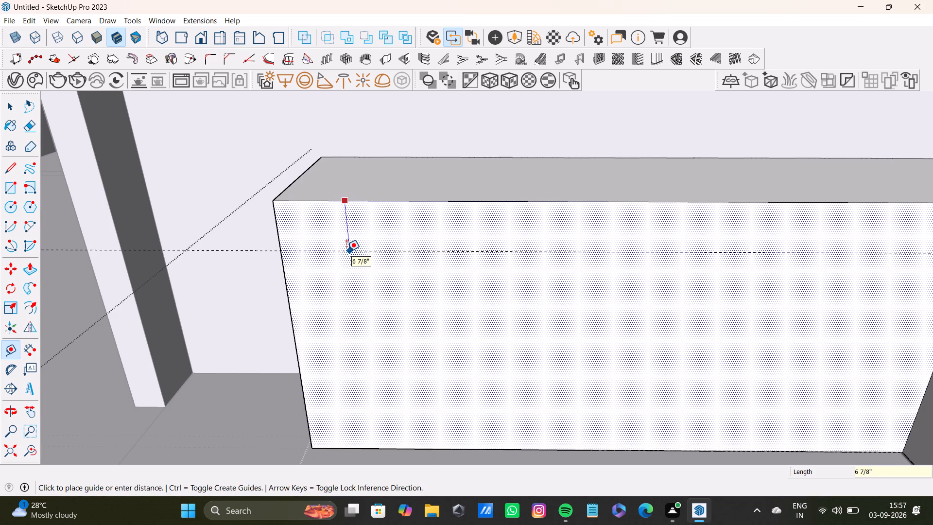
pyautogui.write('0.5')
pyautogui.hotkey('shift', '"')
pyautogui.press('Return')
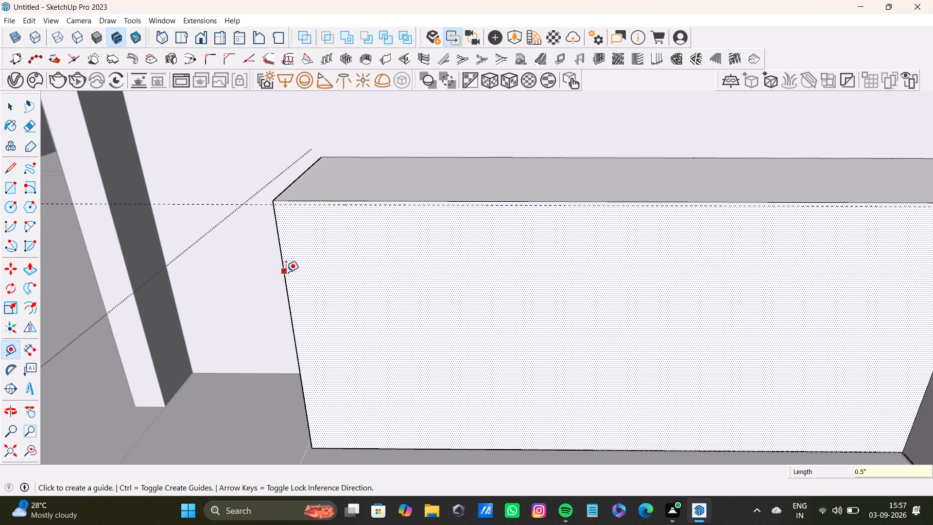
# Add guides 0.5" in from the face's open-end vertical edge and 0.5" above its bottom edge.
pyautogui.moveTo(287, 300); pyautogui.dragTo(295, 299)
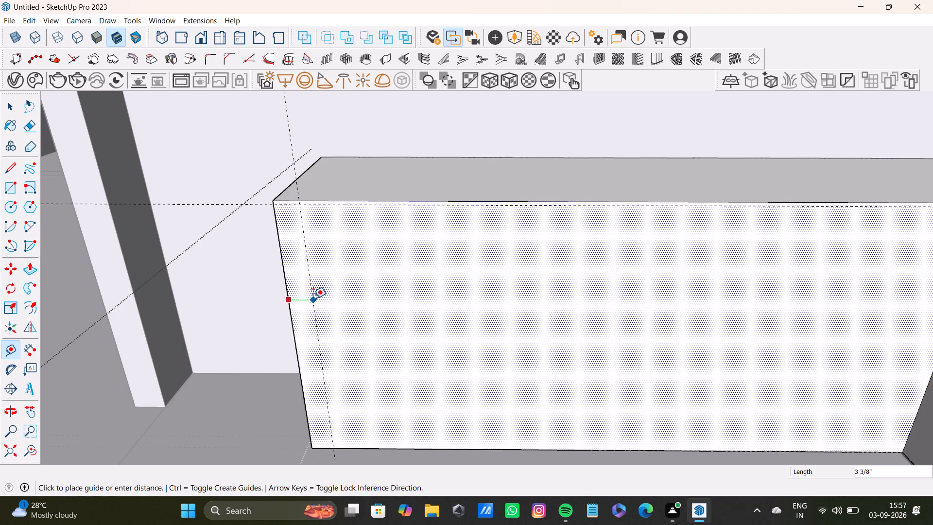
pyautogui.press('0')
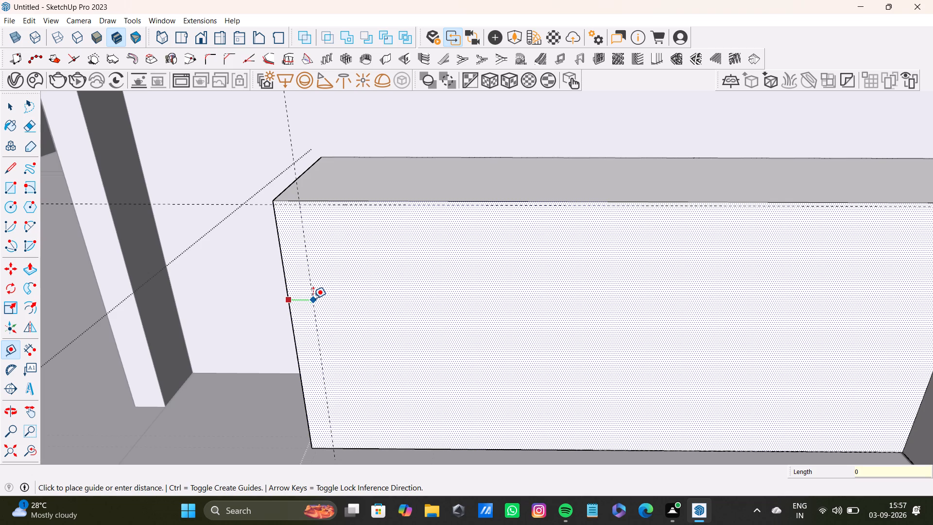
pyautogui.write('.5')
pyautogui.hotkey('shift', '"')
pyautogui.press('Return')
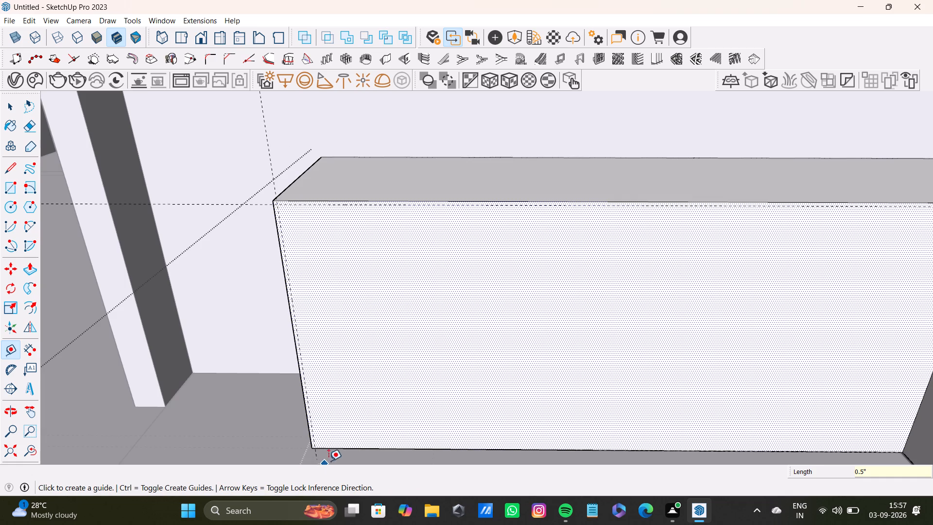
pyautogui.click(329, 447)
pyautogui.write('0.5')
pyautogui.hotkey('shift', '"')
pyautogui.press('Return')
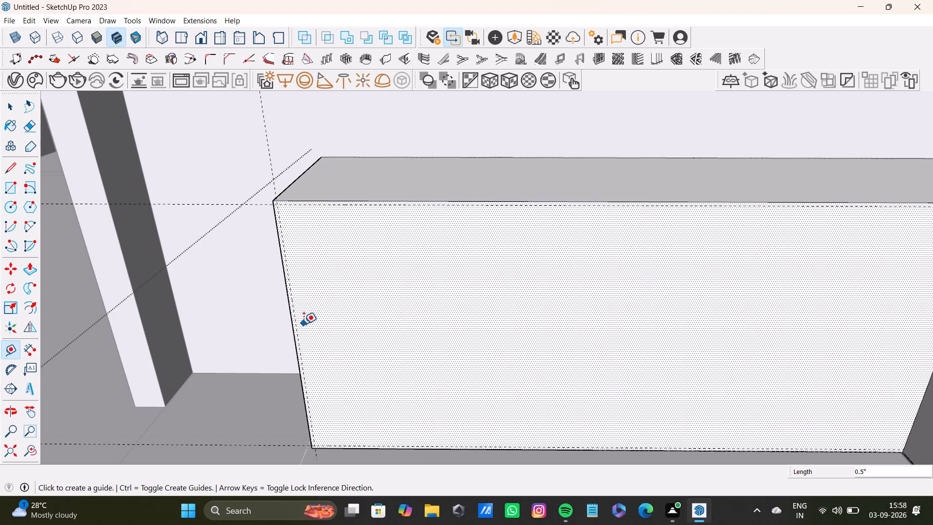
# Add two vertical guides 0.5" apart on the face, the first about 1' 5" in from its open end.
pyautogui.scroll(7, 302, 310)
pyautogui.click(294, 333)
pyautogui.scroll(-8, 473, 356)
pyautogui.moveTo(470, 365); pyautogui.dragTo(442, 329, button='middle')
pyautogui.click(33, 452)
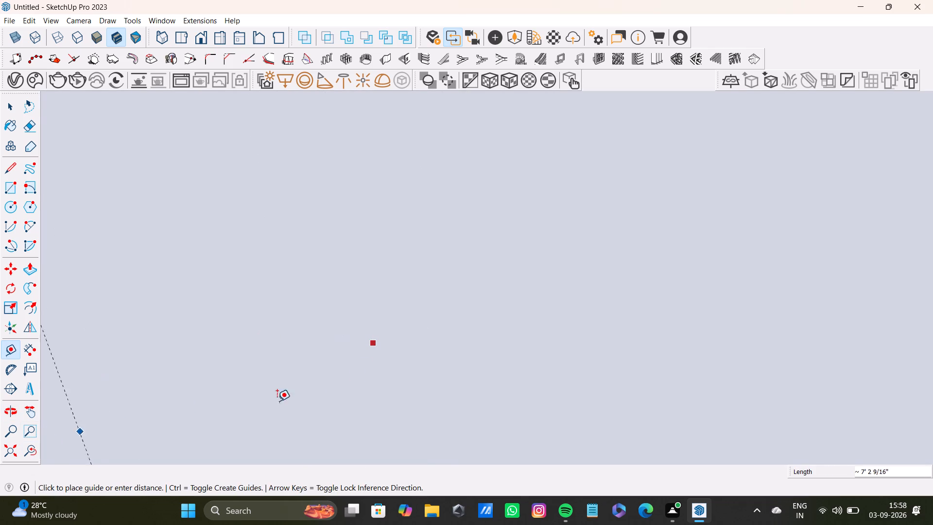
pyautogui.click(12, 448)
pyautogui.moveTo(409, 308); pyautogui.dragTo(378, 402, button='middle')
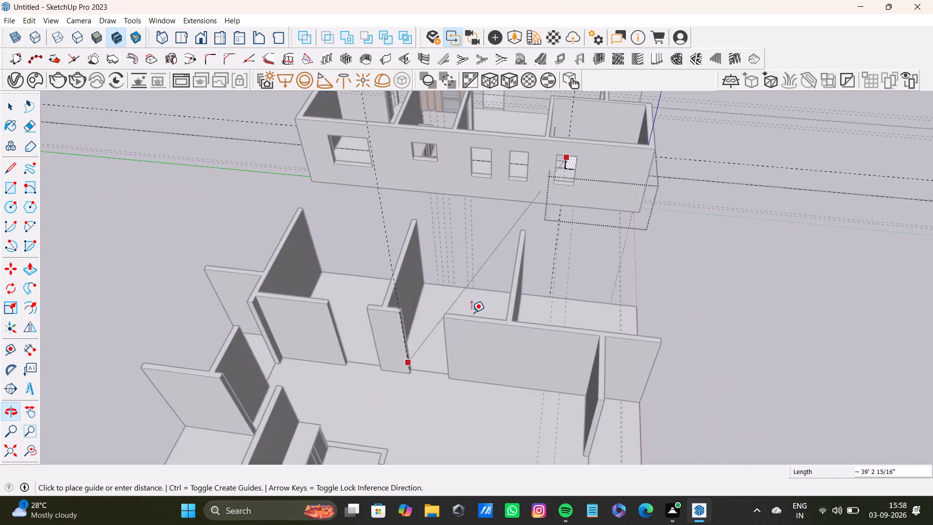
pyautogui.scroll(6, 537, 263)
pyautogui.keyDown('shift'); pyautogui.moveTo(566, 123); pyautogui.dragTo(481, 371, button='middle'); pyautogui.keyUp('shift')
pyautogui.scroll(12, 484, 382)
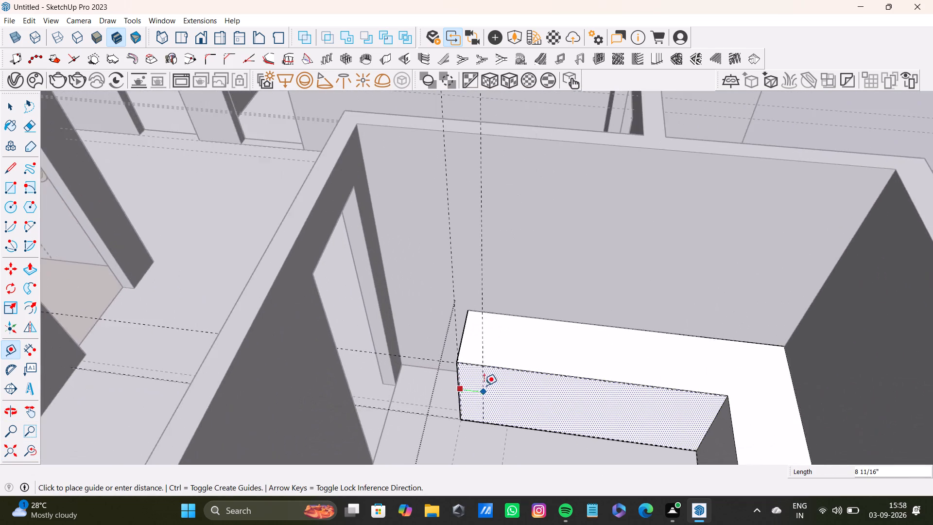
pyautogui.scroll(3, 498, 394)
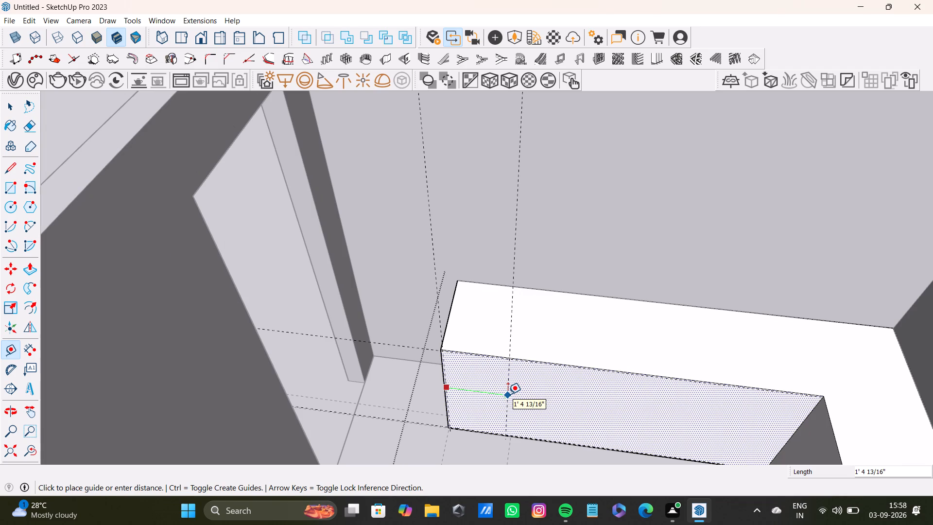
pyautogui.click(508, 394)
pyautogui.click(507, 402)
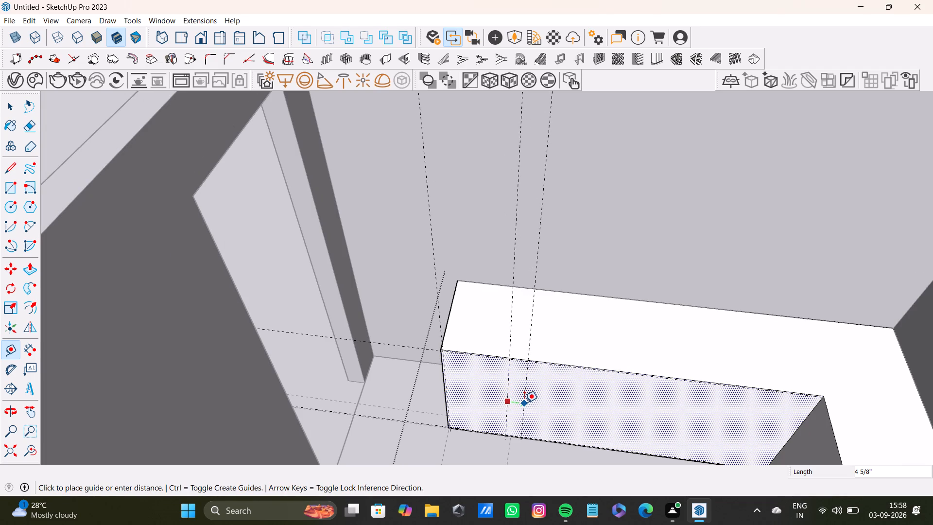
pyautogui.write('0.5')
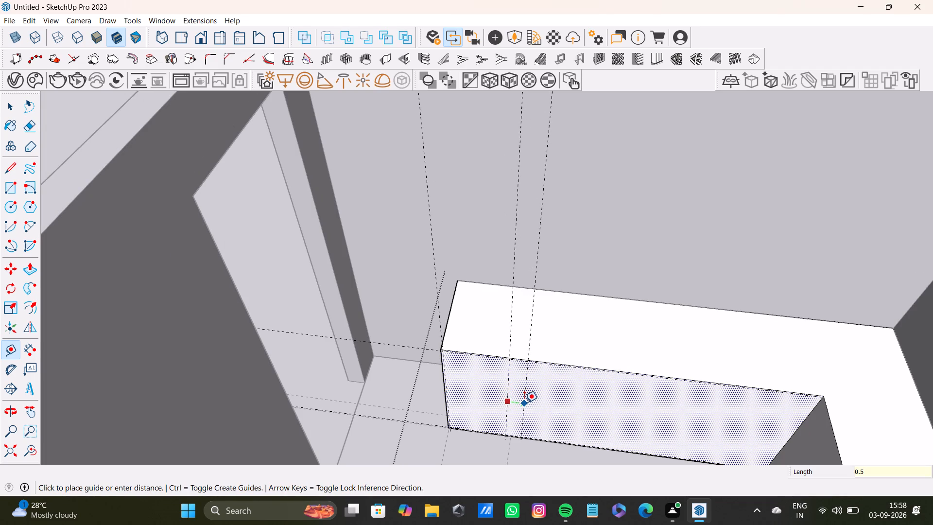
pyautogui.hotkey('shift', '"')
pyautogui.press('Return')
# Add a second pair of vertical guides 0.5" apart, starting about 9 13/16" farther along the face from the first pair.
pyautogui.scroll(3, 523, 397)
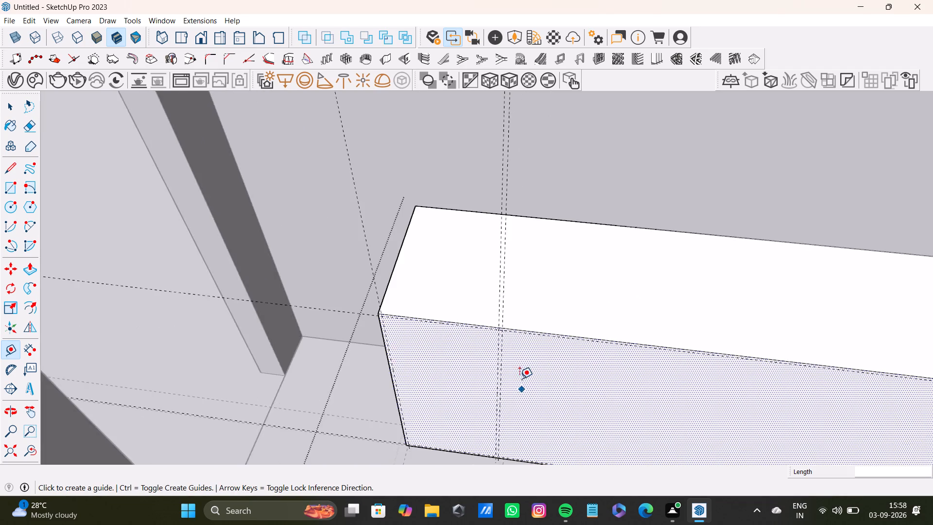
pyautogui.scroll(8, 519, 379)
pyautogui.click(498, 332)
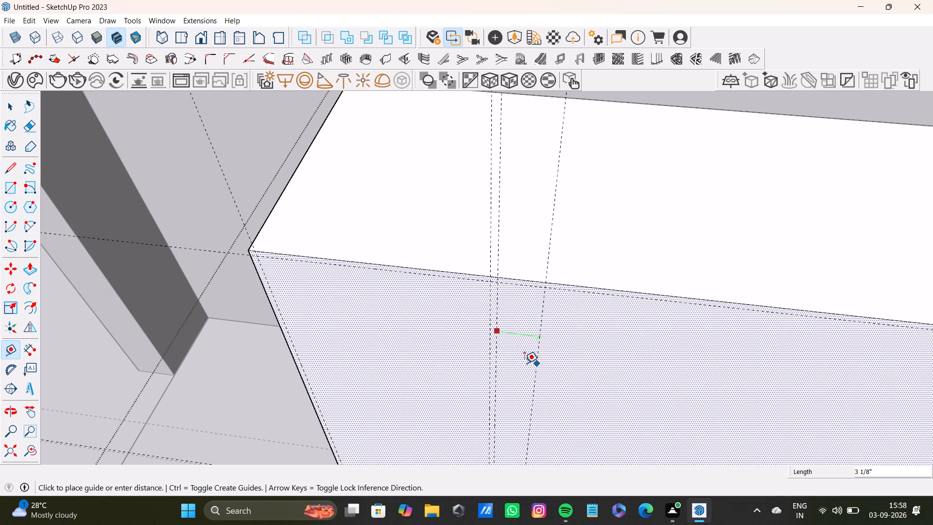
pyautogui.scroll(-6, 539, 366)
pyautogui.keyDown('shift'); pyautogui.moveTo(565, 367); pyautogui.dragTo(472, 337, button='middle'); pyautogui.keyUp('shift')
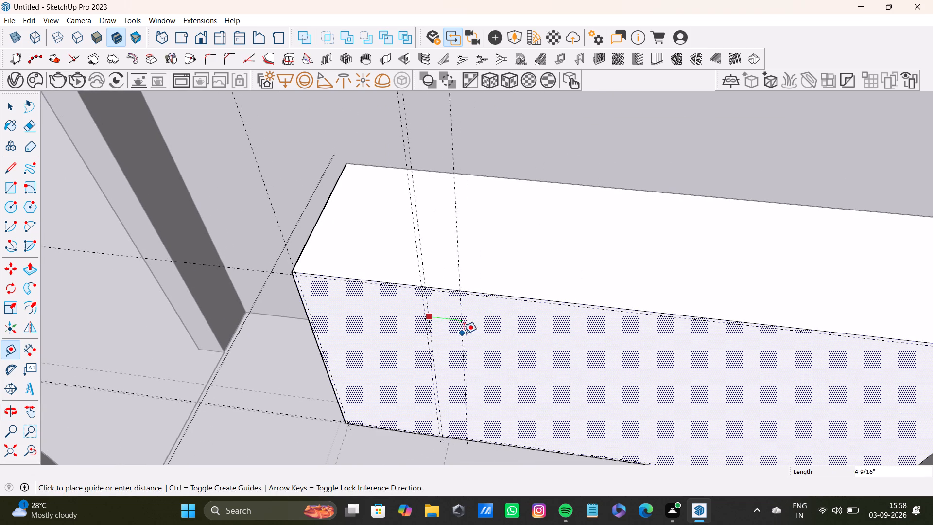
pyautogui.click(500, 332)
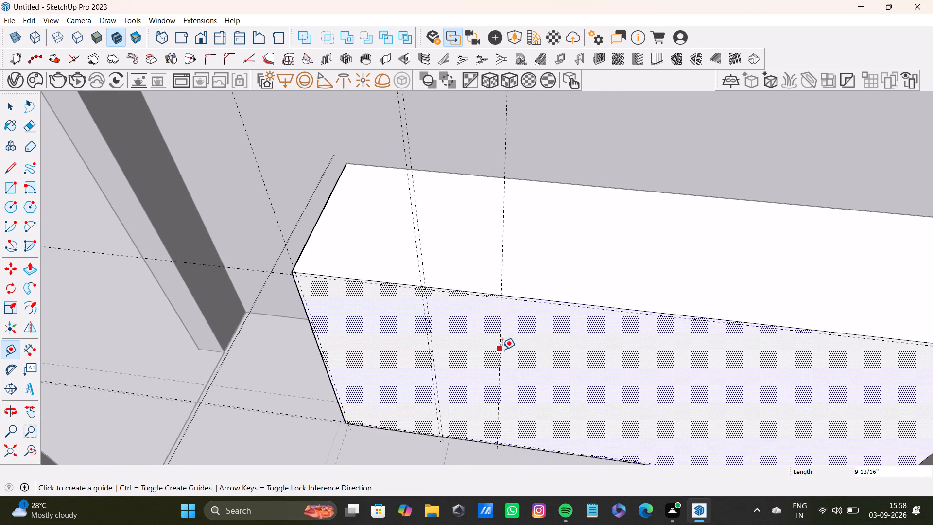
pyautogui.click(502, 350)
pyautogui.write('0.5')
pyautogui.hotkey('shift', '"')
pyautogui.press('Return')
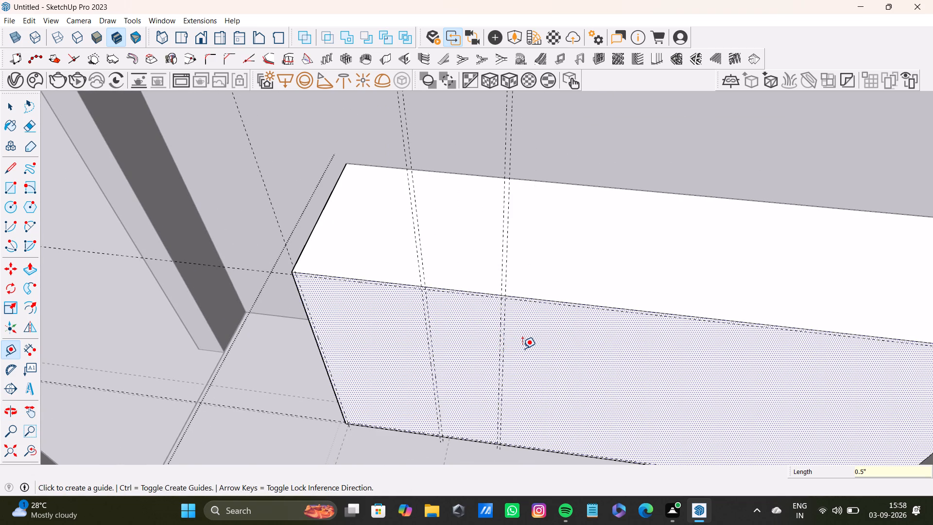
# Add two horizontal guides 0.5" apart across the face, the first about 6 3/4" below the top guide.
pyautogui.scroll(-3, 497, 339)
pyautogui.keyDown('shift'); pyautogui.moveTo(555, 343); pyautogui.dragTo(440, 328, button='middle'); pyautogui.keyUp('shift')
pyautogui.scroll(7, 396, 318)
pyautogui.moveTo(404, 306); pyautogui.dragTo(413, 274, button='middle')
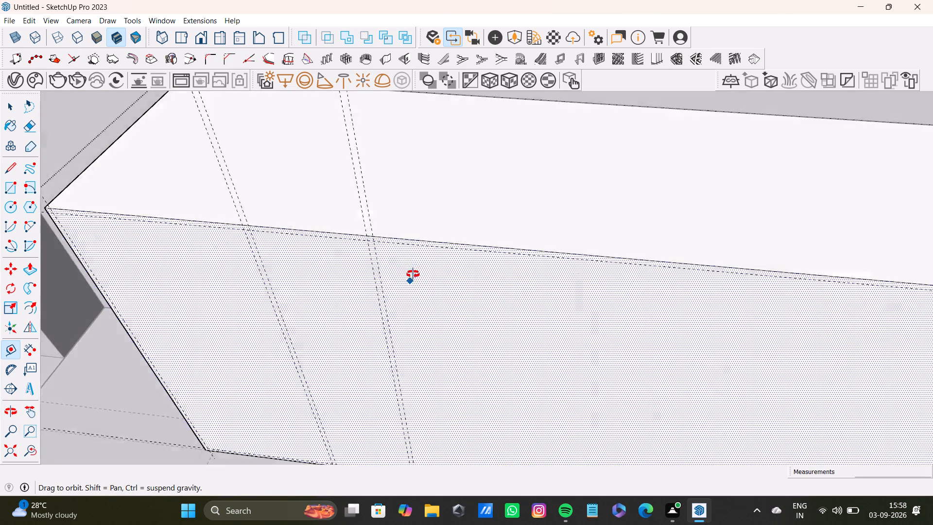
pyautogui.moveTo(413, 274); pyautogui.dragTo(417, 261, button='middle')
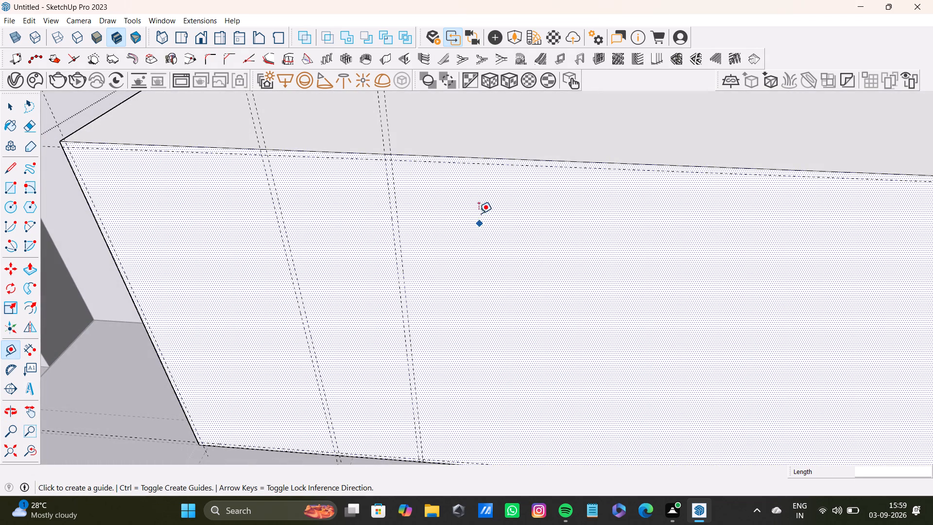
pyautogui.click(483, 164)
pyautogui.scroll(-2, 496, 301)
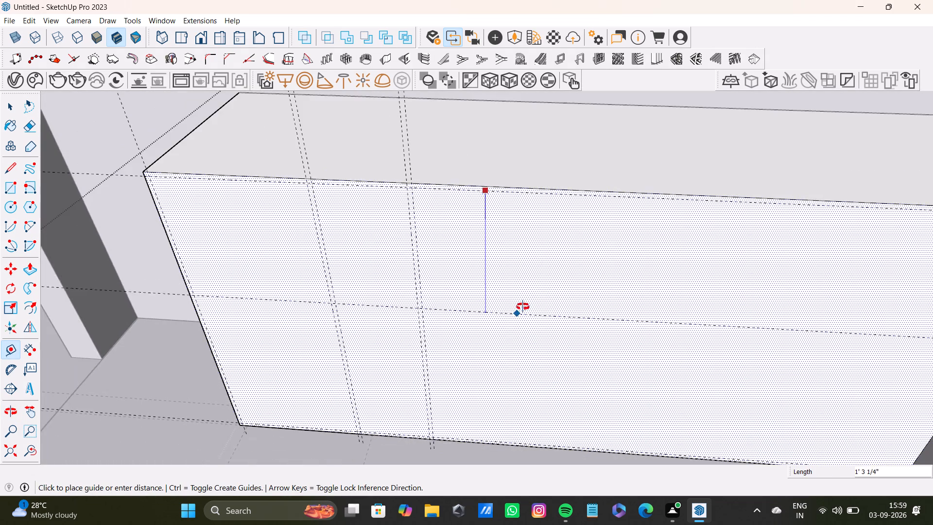
pyautogui.moveTo(523, 307); pyautogui.dragTo(481, 341, button='middle')
pyautogui.moveTo(477, 343); pyautogui.dragTo(458, 302, button='middle')
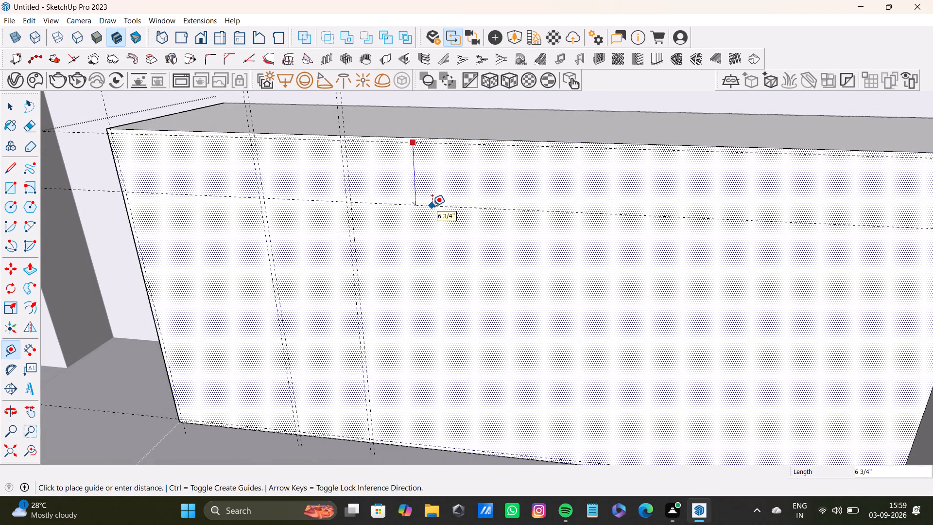
pyautogui.click(432, 206)
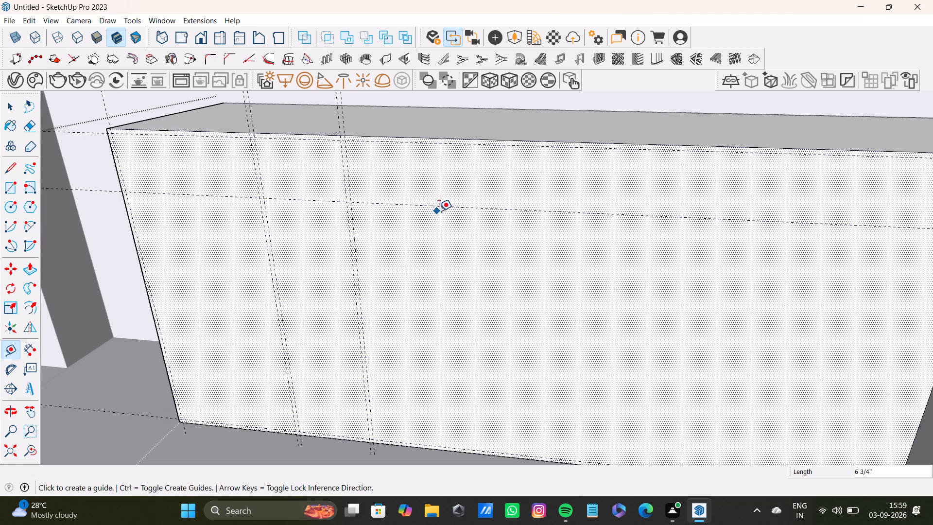
pyautogui.click(444, 205)
pyautogui.write('0.5')
pyautogui.hotkey('shift', '"')
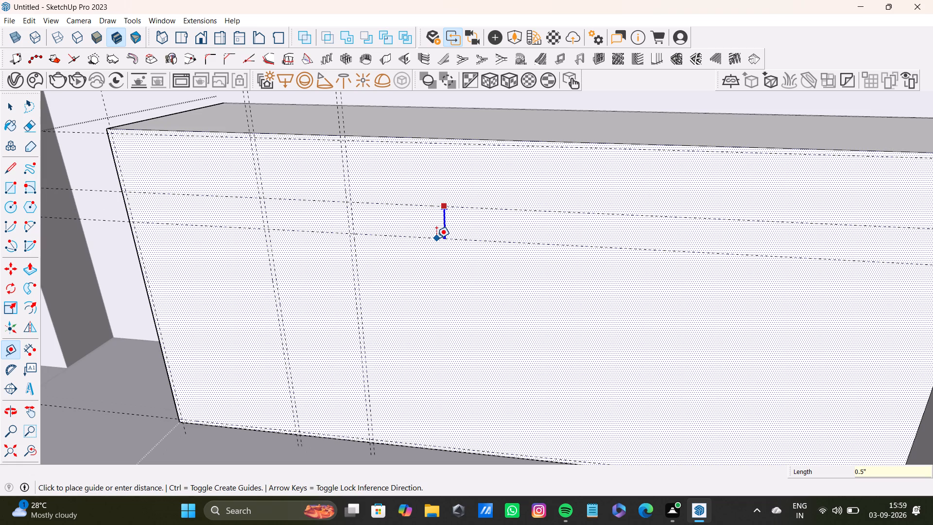
pyautogui.press('Return')
pyautogui.scroll(6, 406, 203)
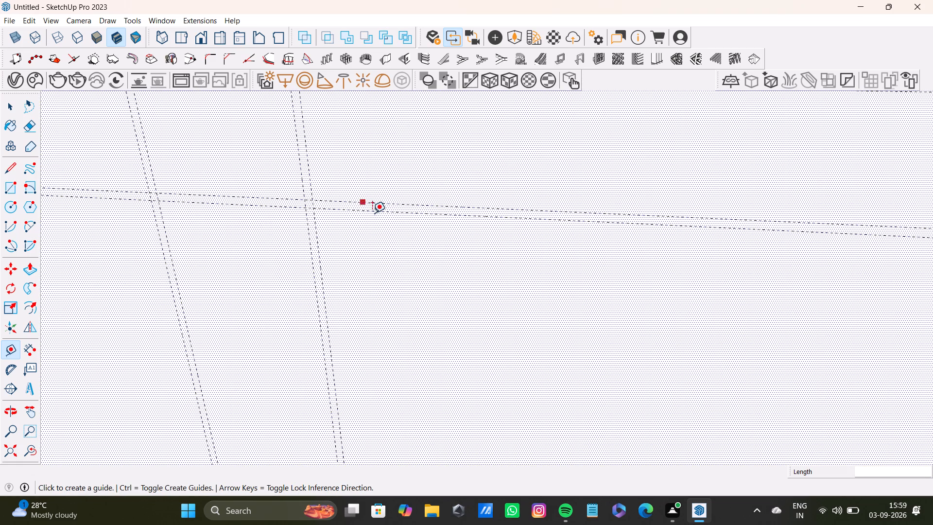
# Add two horizontal guides 0.5" apart across the face, the first about 1' below the previous horizontal pair.
pyautogui.click(385, 212)
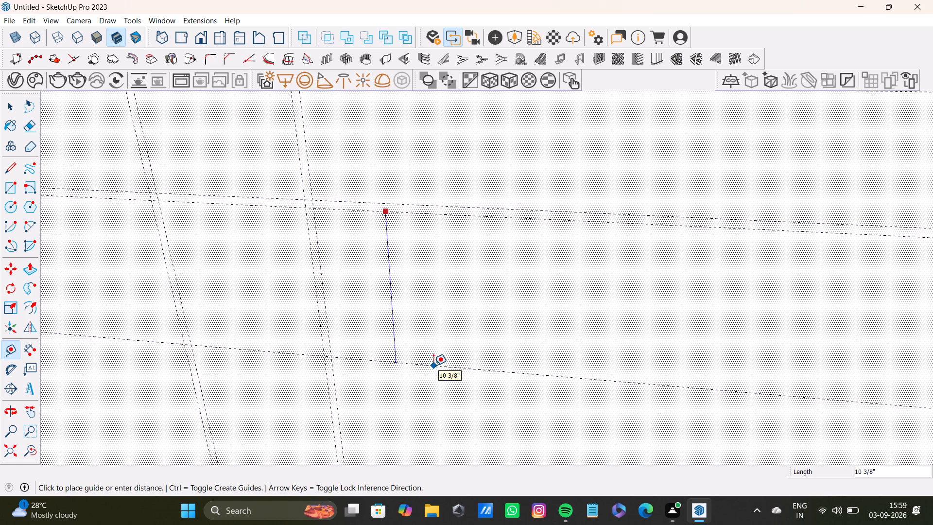
pyautogui.write('0/')
pyautogui.press('BackSpace')
pyautogui.write('.5')
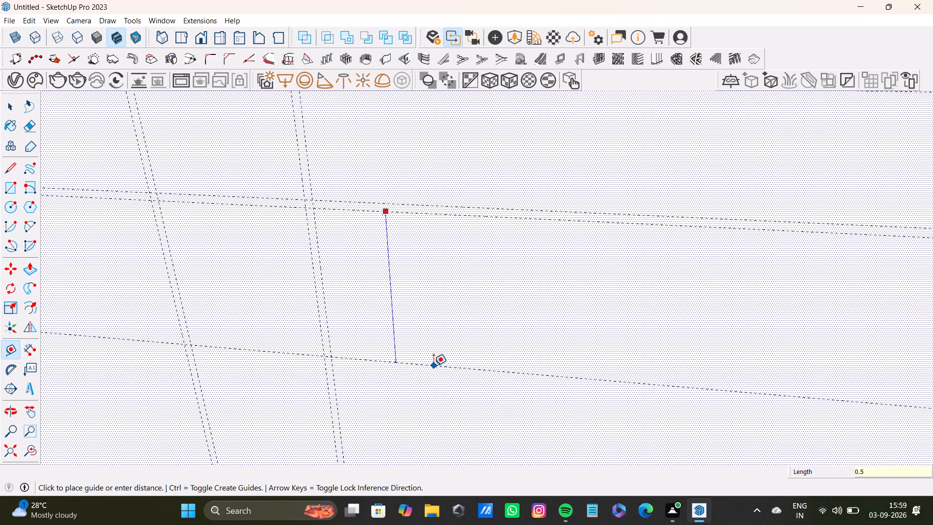
pyautogui.press('BackSpace')
pyautogui.press('BackSpace')
pyautogui.press('BackSpace')
pyautogui.click(430, 386)
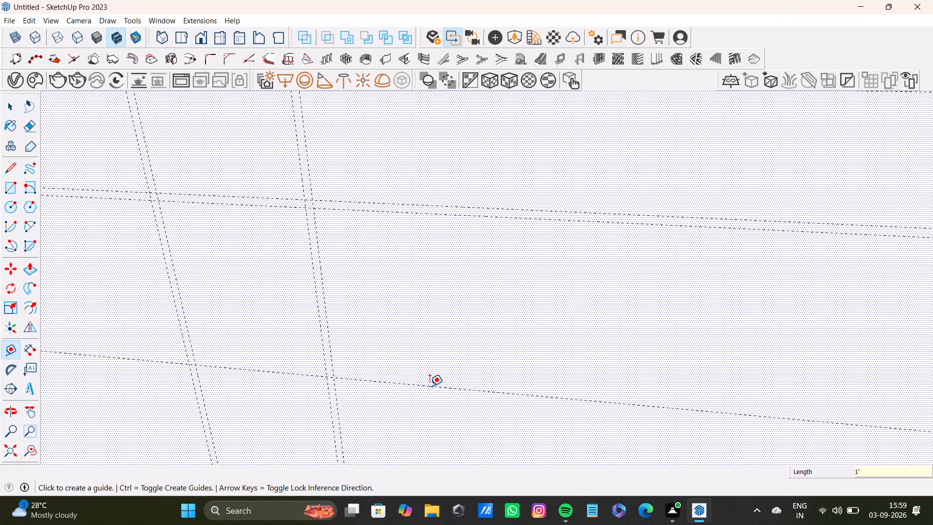
pyautogui.scroll(-6, 514, 352)
pyautogui.keyDown('shift'); pyautogui.moveTo(486, 332); pyautogui.dragTo(452, 224, button='middle'); pyautogui.keyUp('shift')
pyautogui.scroll(3, 388, 263)
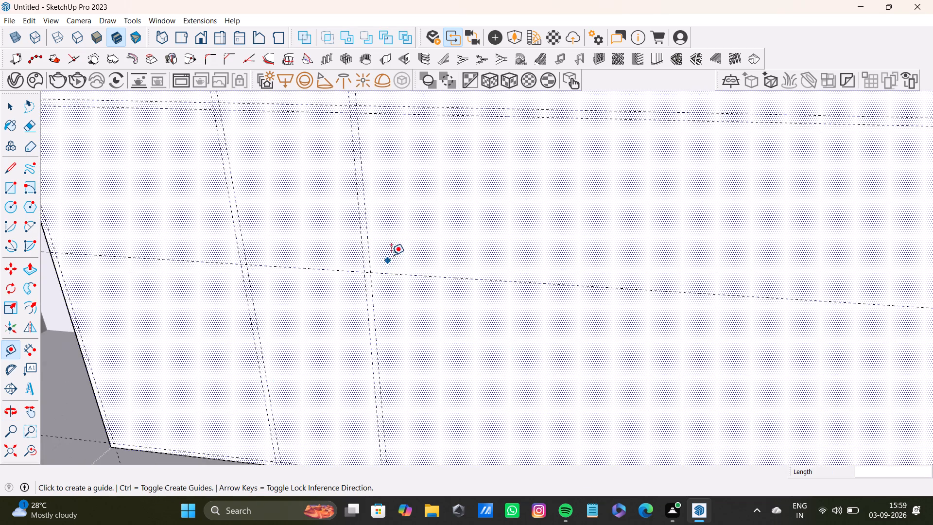
pyautogui.scroll(4, 391, 255)
pyautogui.click(421, 280)
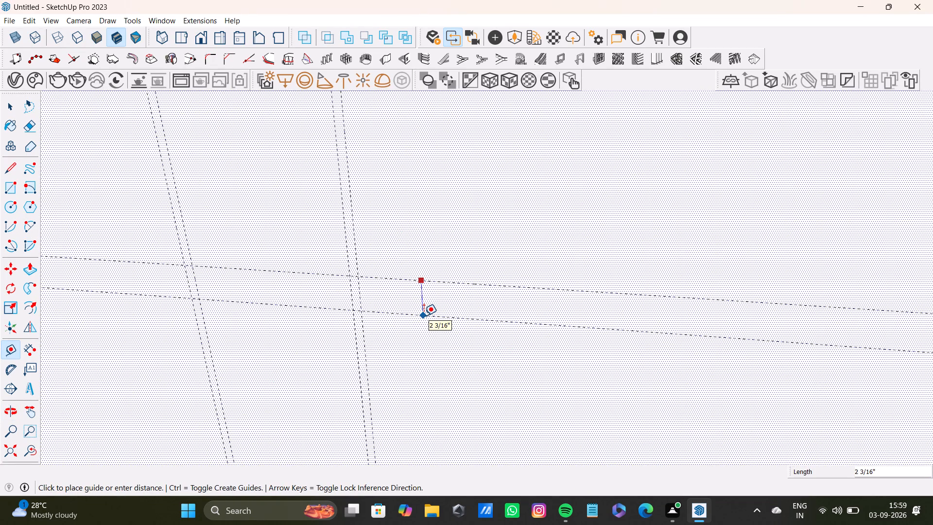
pyautogui.write('0.5')
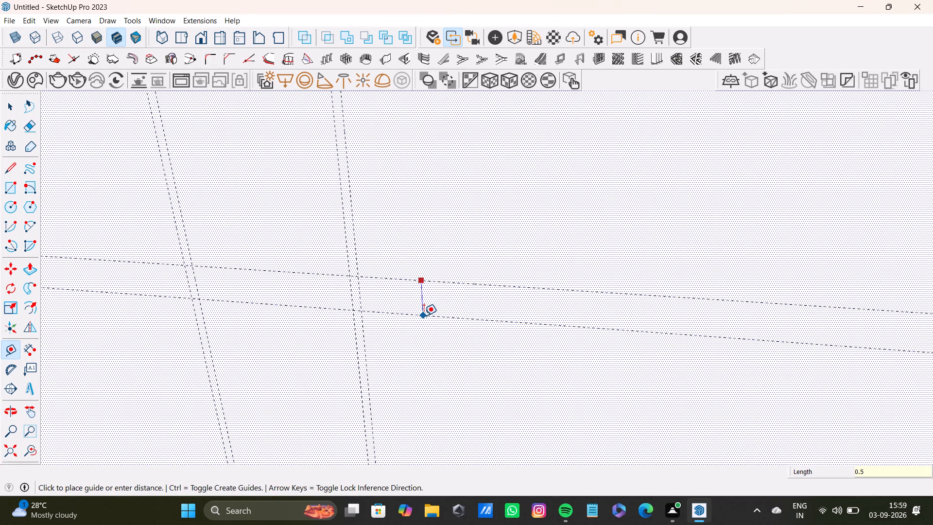
pyautogui.keyDown('shift'); pyautogui.click(424, 315); pyautogui.keyUp('shift')
pyautogui.hotkey('shift', '"')
pyautogui.press('Return')
pyautogui.scroll(-2, 406, 302)
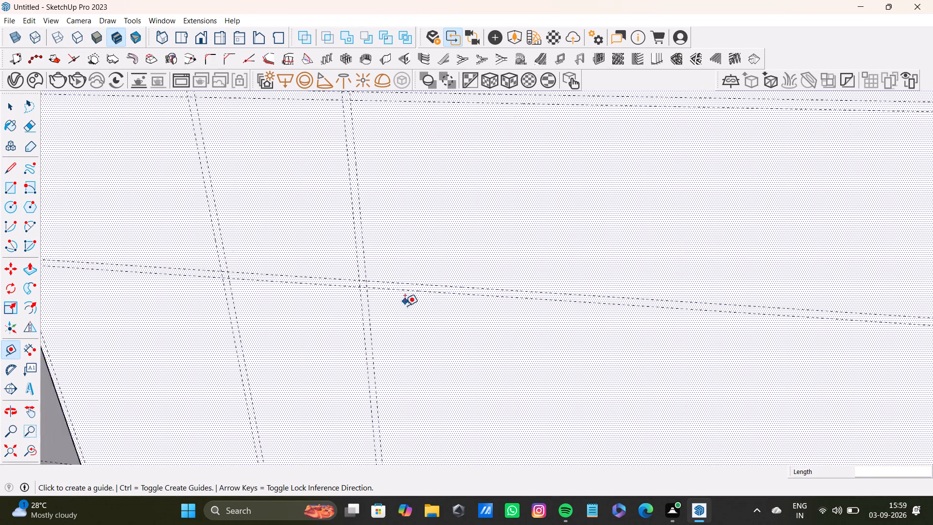
# Add a third pair of vertical guides 0.5" apart, starting about 1' 9 15/16" farther along the face from the second pair.
pyautogui.scroll(-6, 405, 306)
pyautogui.scroll(8, 419, 306)
pyautogui.scroll(-5, 394, 344)
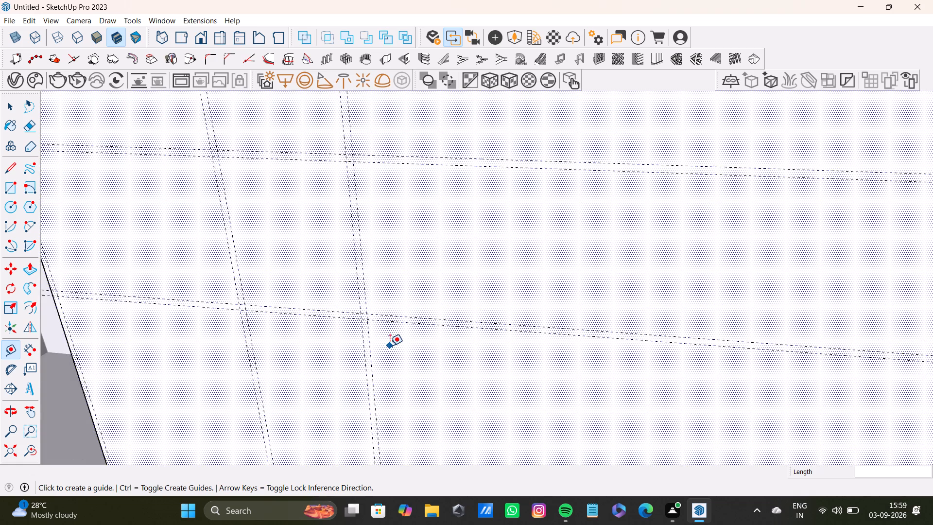
pyautogui.scroll(-2, 390, 346)
pyautogui.click(368, 284)
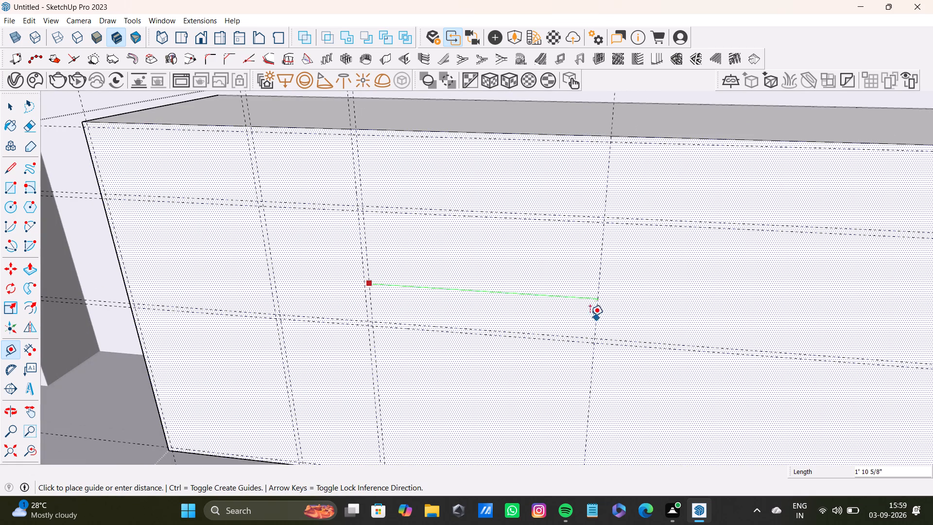
pyautogui.scroll(-2, 586, 327)
pyautogui.keyDown('shift'); pyautogui.moveTo(587, 332); pyautogui.dragTo(500, 295, button='middle'); pyautogui.keyUp('shift')
pyautogui.moveTo(505, 293); pyautogui.dragTo(491, 298, button='middle')
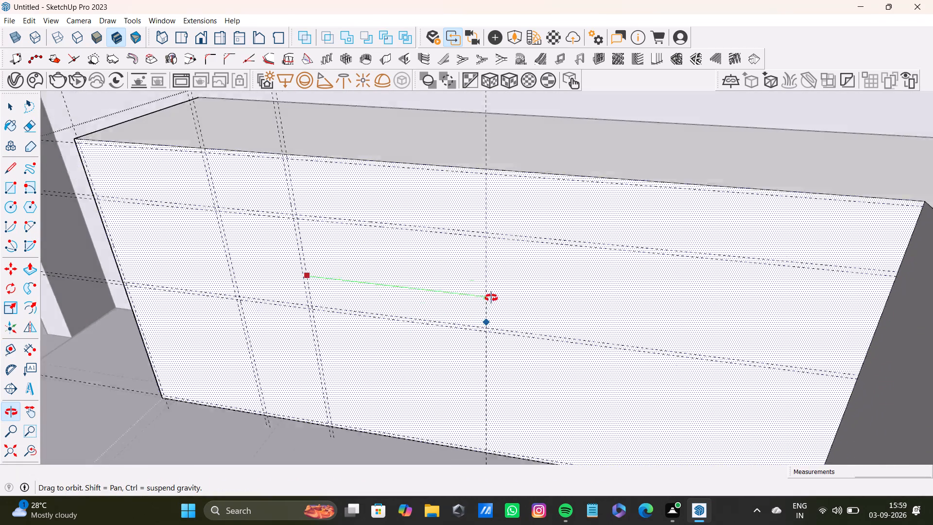
pyautogui.moveTo(491, 298); pyautogui.dragTo(492, 296, button='middle')
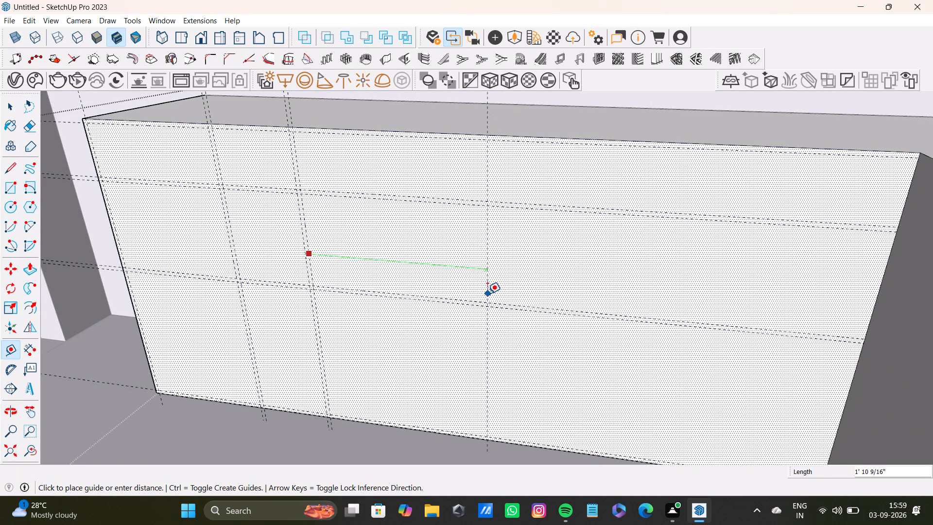
pyautogui.click(482, 295)
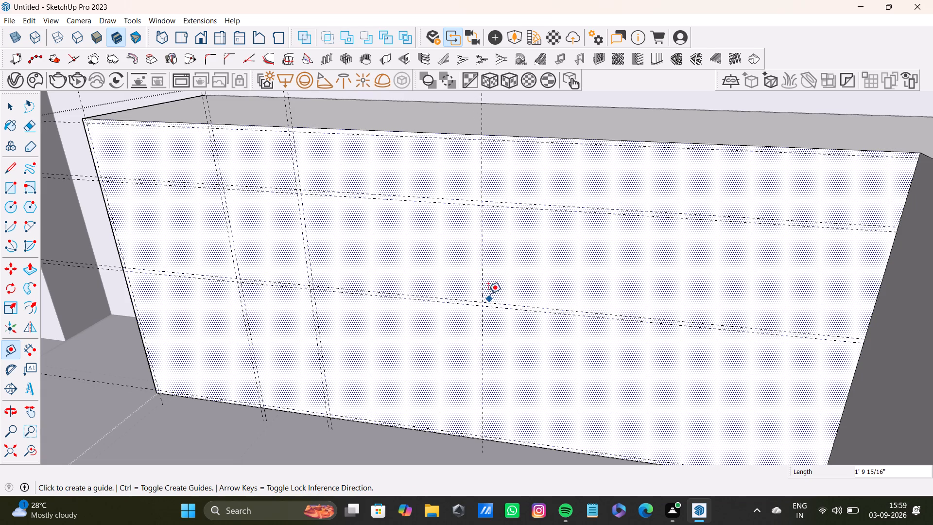
pyautogui.click(484, 293)
pyautogui.write('0.5')
pyautogui.hotkey('shift', '"')
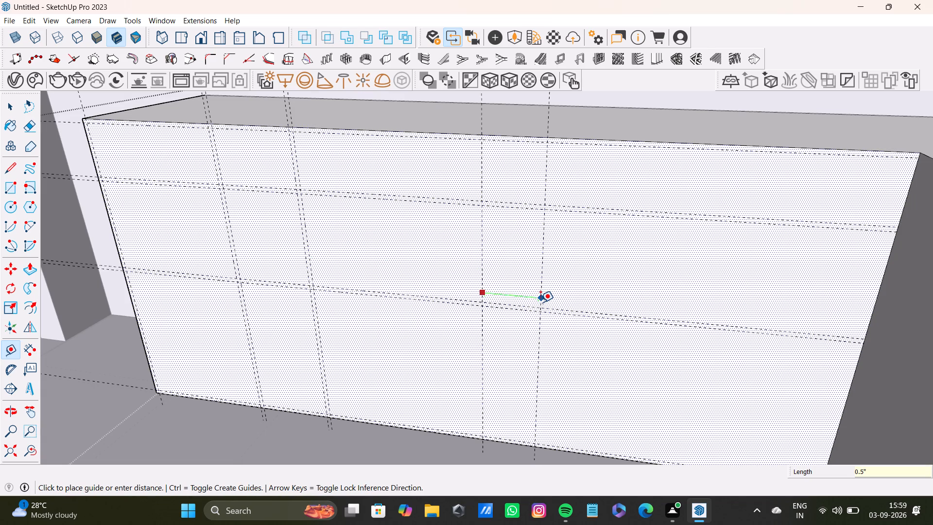
pyautogui.press('Return')
# Add a fourth pair of vertical guides 0.5" apart, starting about 10 5/16" farther along the face from the third pair.
pyautogui.scroll(7, 526, 300)
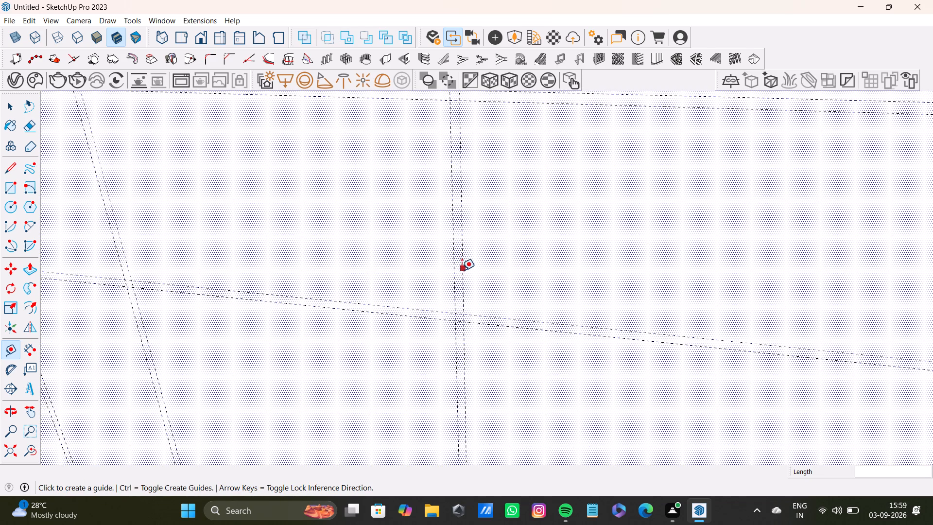
pyautogui.click(461, 272)
pyautogui.scroll(-7, 561, 273)
pyautogui.keyDown('shift'); pyautogui.moveTo(586, 284); pyautogui.dragTo(488, 281, button='middle'); pyautogui.keyUp('shift')
pyautogui.moveTo(500, 278); pyautogui.dragTo(495, 314, button='middle')
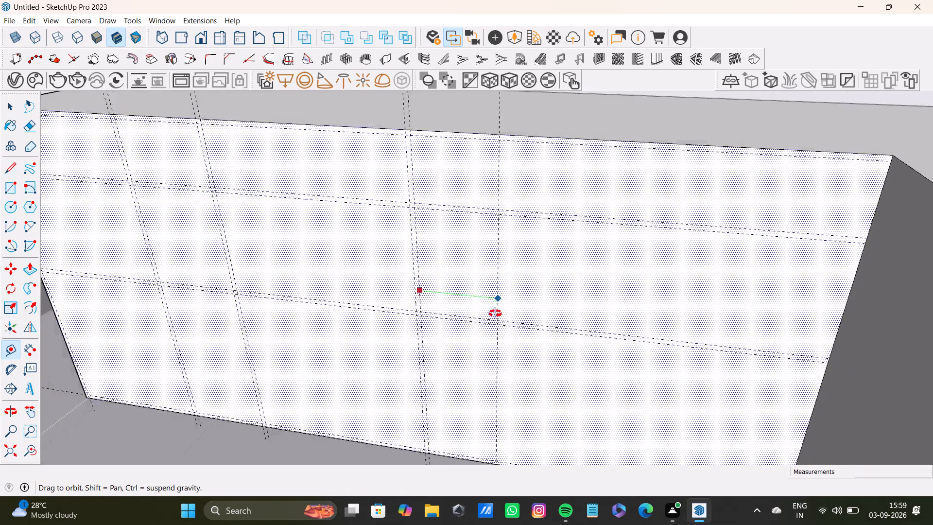
pyautogui.moveTo(495, 314); pyautogui.dragTo(519, 265, button='middle')
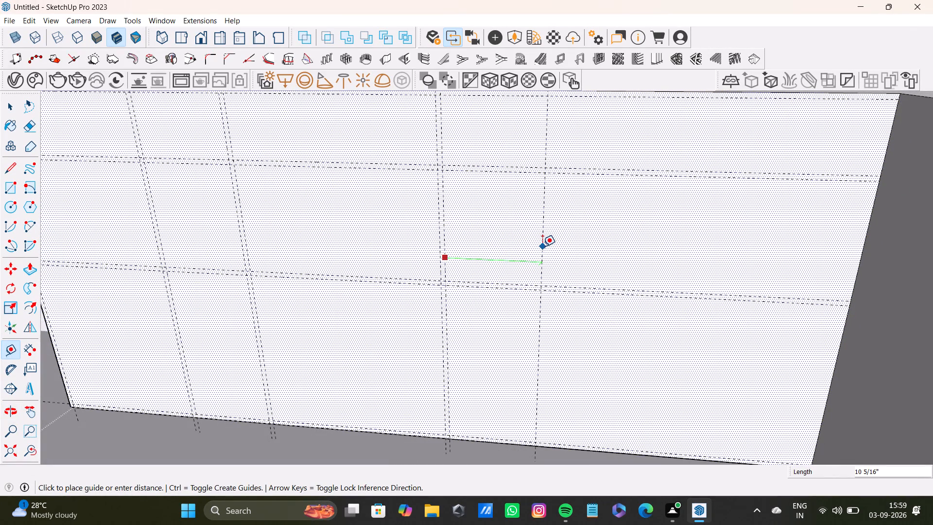
pyautogui.click(543, 246)
pyautogui.click(543, 268)
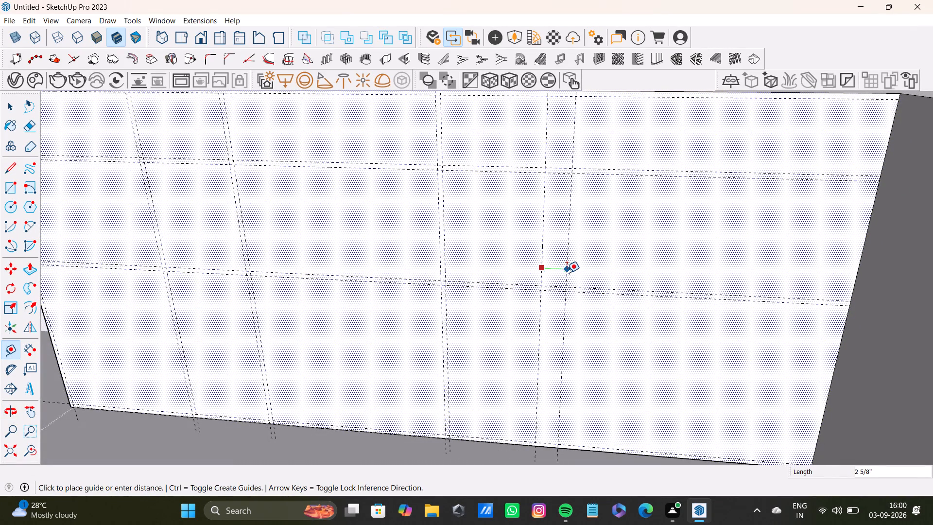
pyautogui.write('0.5')
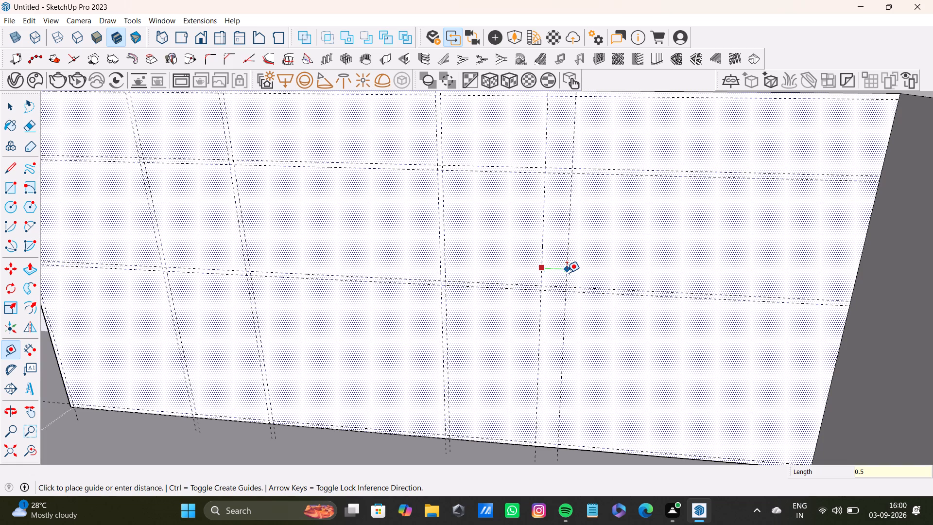
pyautogui.hotkey('shift', '"')
pyautogui.press('Return')
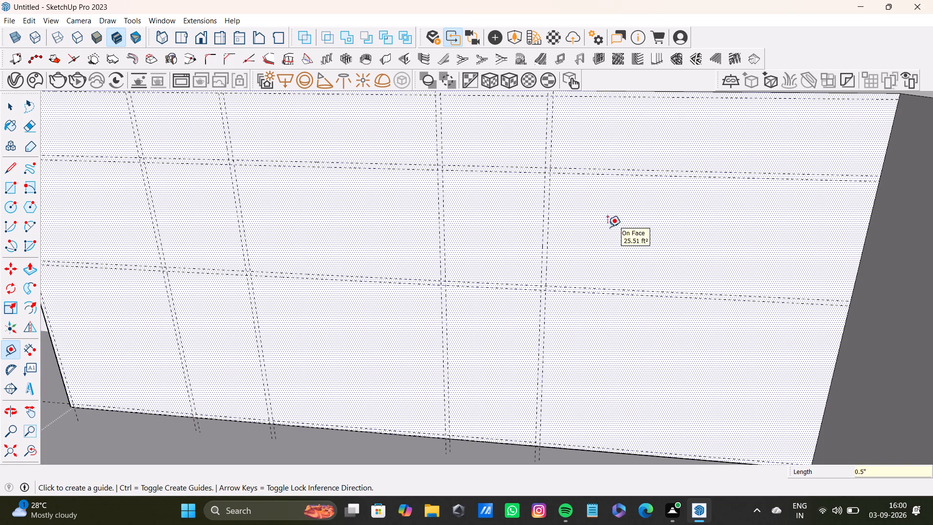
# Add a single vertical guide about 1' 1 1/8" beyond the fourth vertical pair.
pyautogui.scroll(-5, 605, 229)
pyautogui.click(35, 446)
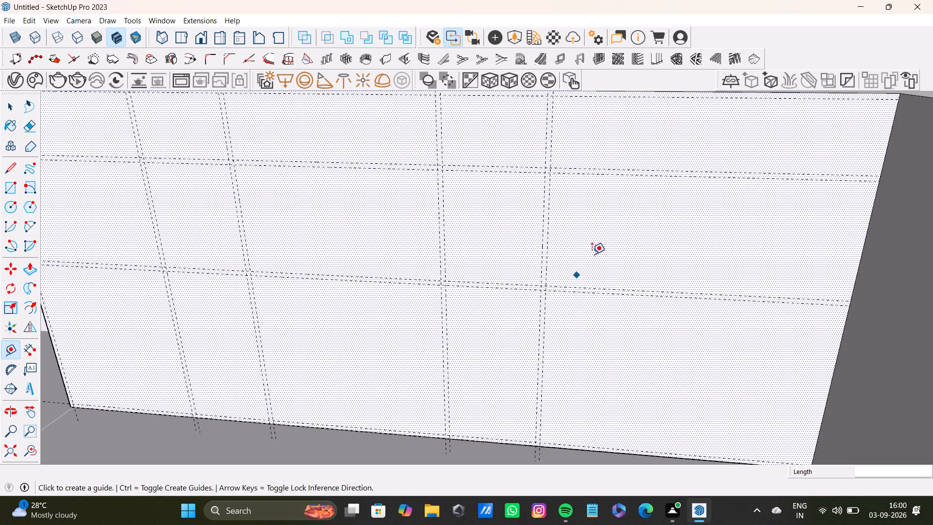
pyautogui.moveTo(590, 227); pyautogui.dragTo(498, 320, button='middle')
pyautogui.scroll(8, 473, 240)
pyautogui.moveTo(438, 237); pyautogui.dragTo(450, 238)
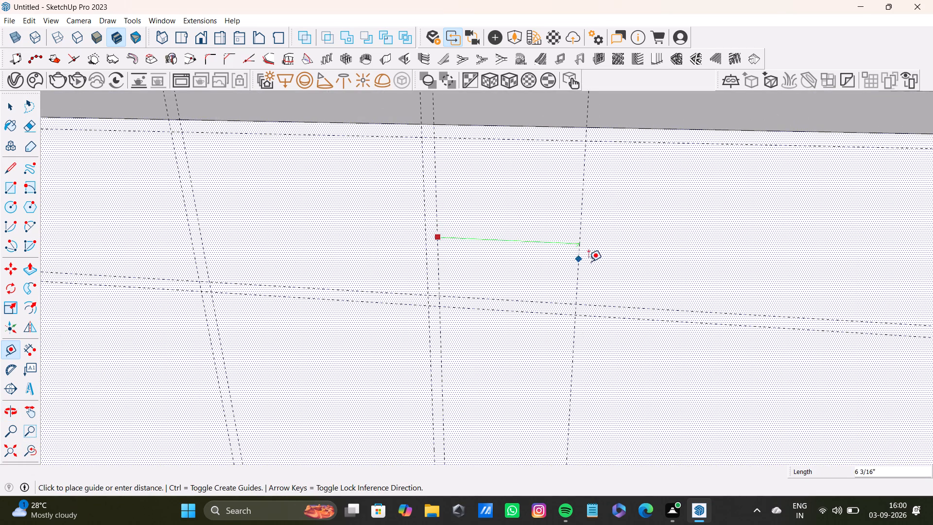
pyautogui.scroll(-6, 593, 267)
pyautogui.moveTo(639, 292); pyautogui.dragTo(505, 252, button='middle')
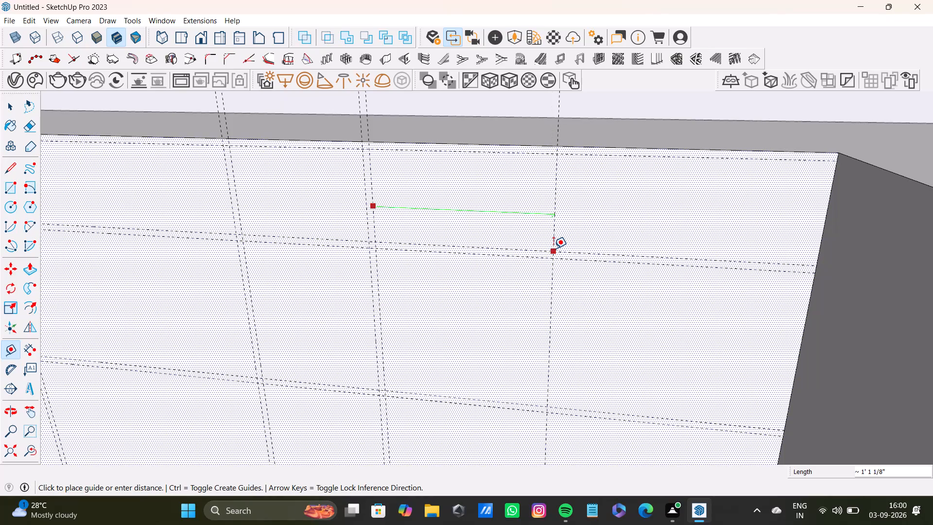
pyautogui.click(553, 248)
# Add a vertical guide 1" in from the face's inner-corner edge and another 0.5" farther in.
pyautogui.click(820, 243)
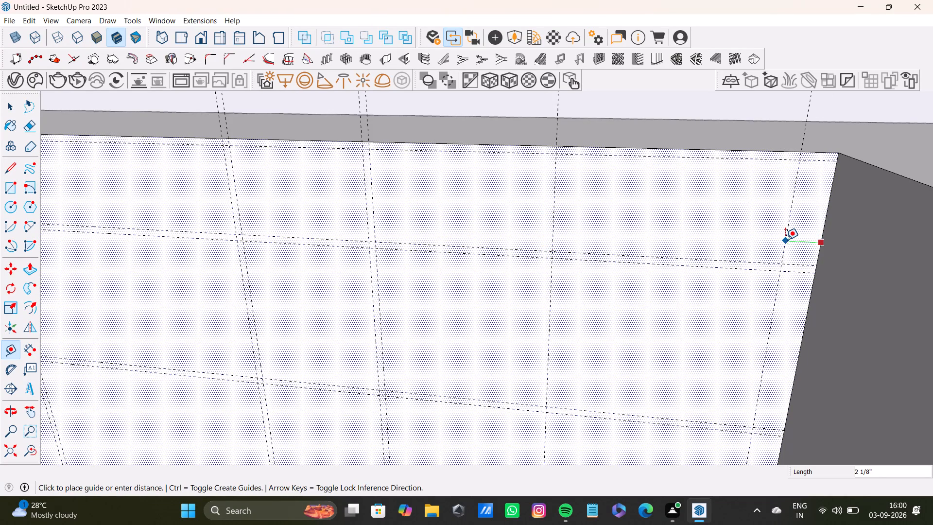
pyautogui.press('1')
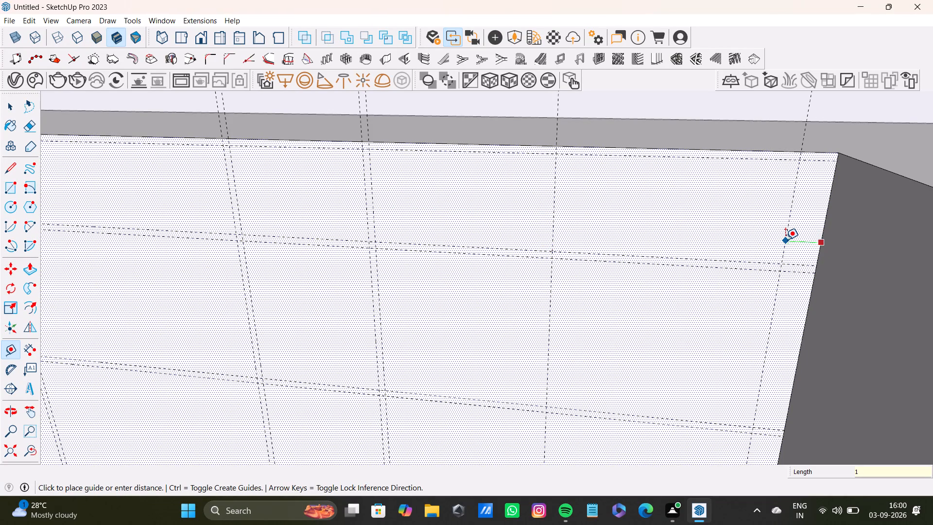
pyautogui.hotkey('shift', '"')
pyautogui.press('Return')
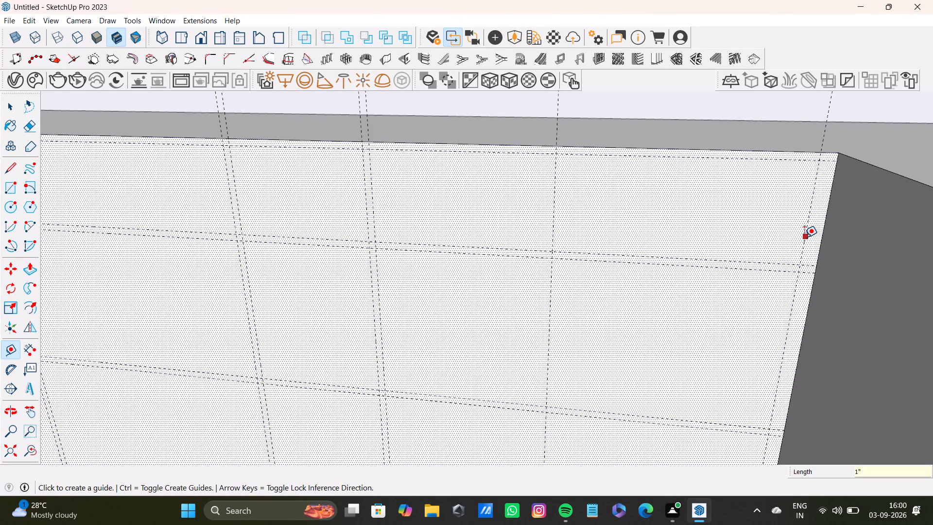
pyautogui.click(804, 237)
pyautogui.write('0.')
pyautogui.press('5')
pyautogui.hotkey('shift', '"')
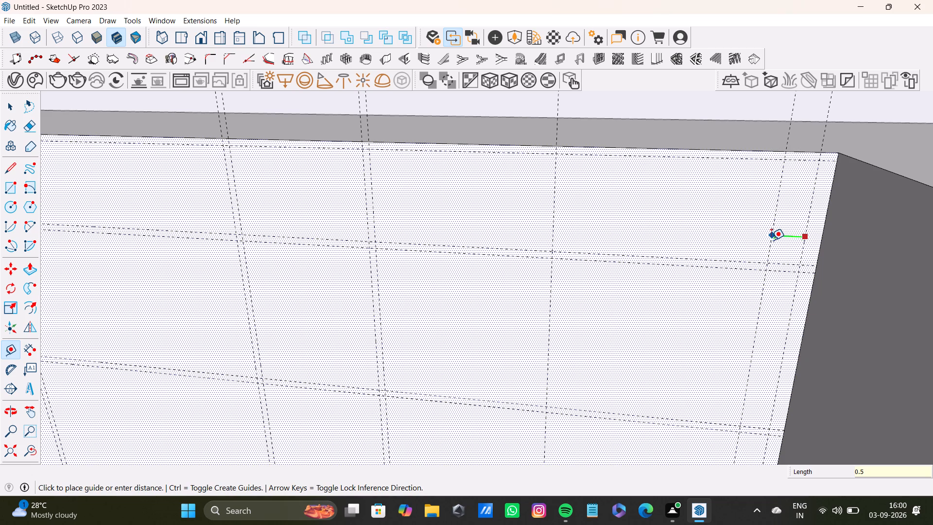
pyautogui.press('Return')
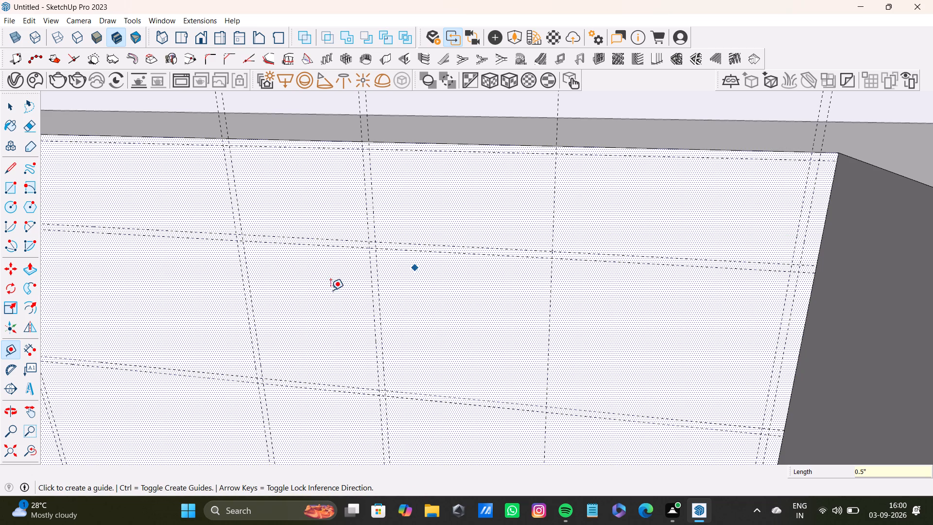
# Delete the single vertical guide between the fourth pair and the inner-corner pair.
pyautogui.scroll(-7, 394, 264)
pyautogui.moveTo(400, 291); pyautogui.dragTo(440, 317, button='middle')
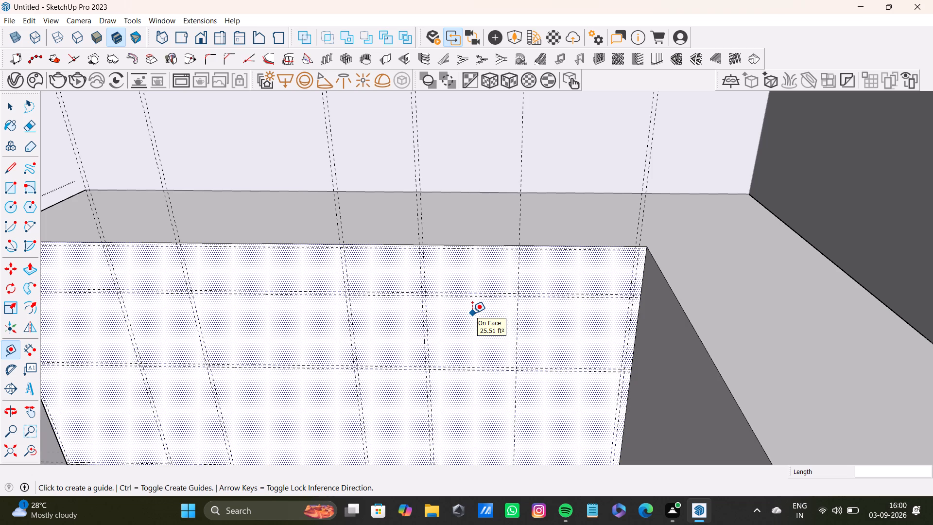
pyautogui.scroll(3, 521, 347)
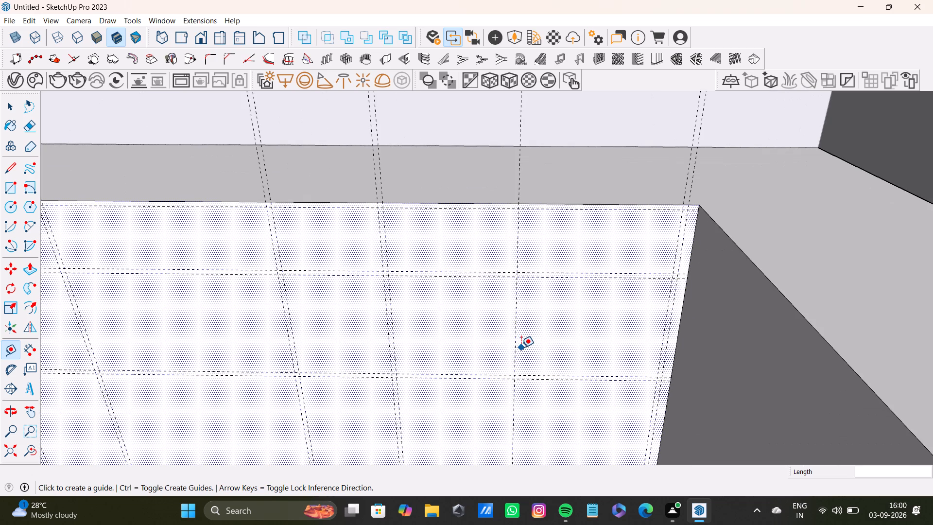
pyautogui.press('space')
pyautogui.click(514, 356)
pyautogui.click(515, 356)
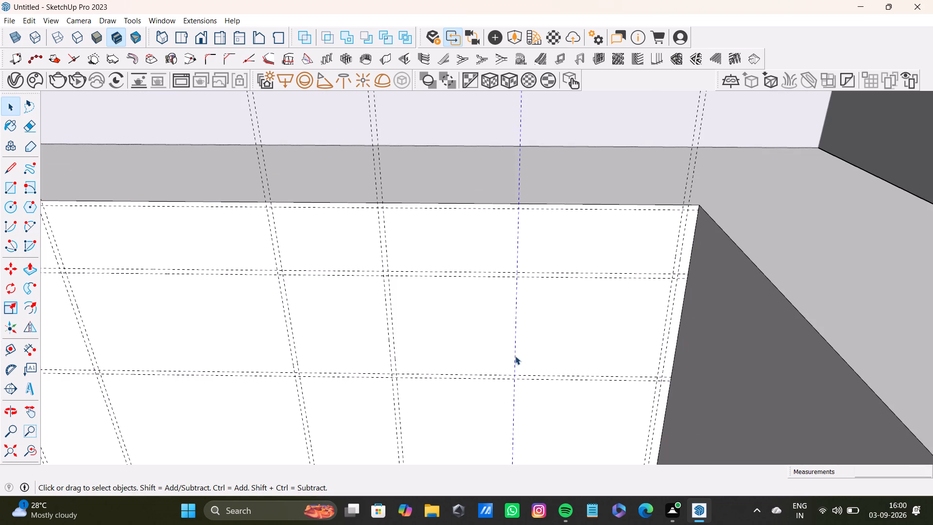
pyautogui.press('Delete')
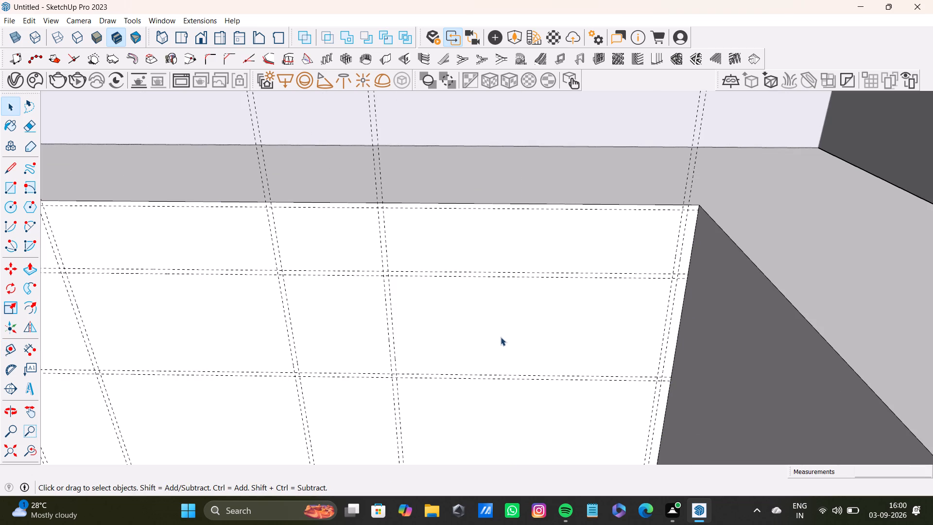
# Add another pair of vertical guides 0.5" apart on the slab face, starting 1' 3 3/8" beyond the fourth pair.
pyautogui.click(471, 374)
pyautogui.tripleClick(486, 347)
pyautogui.click(484, 346)
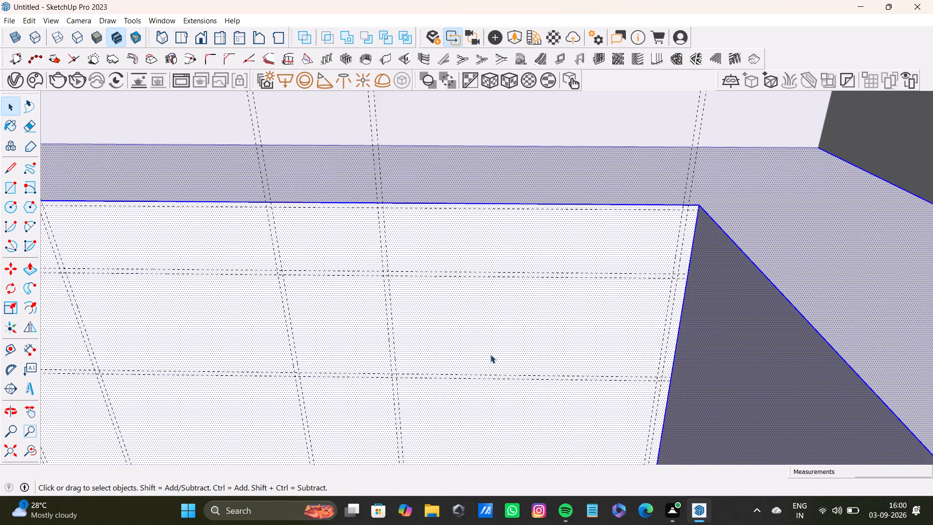
pyautogui.click(492, 357)
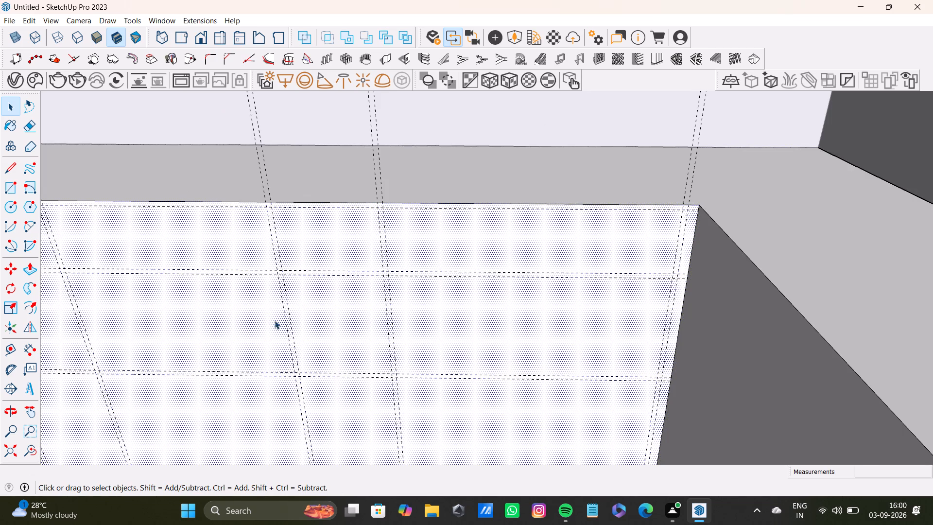
pyautogui.press('t')
pyautogui.scroll(5, 345, 350)
pyautogui.click(419, 350)
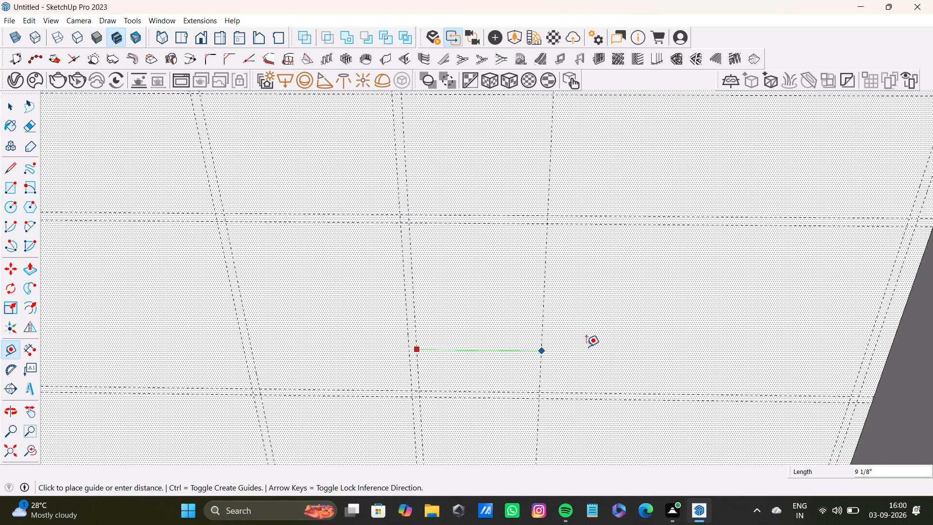
pyautogui.scroll(-5, 589, 347)
pyautogui.moveTo(640, 350); pyautogui.dragTo(537, 244, button='middle')
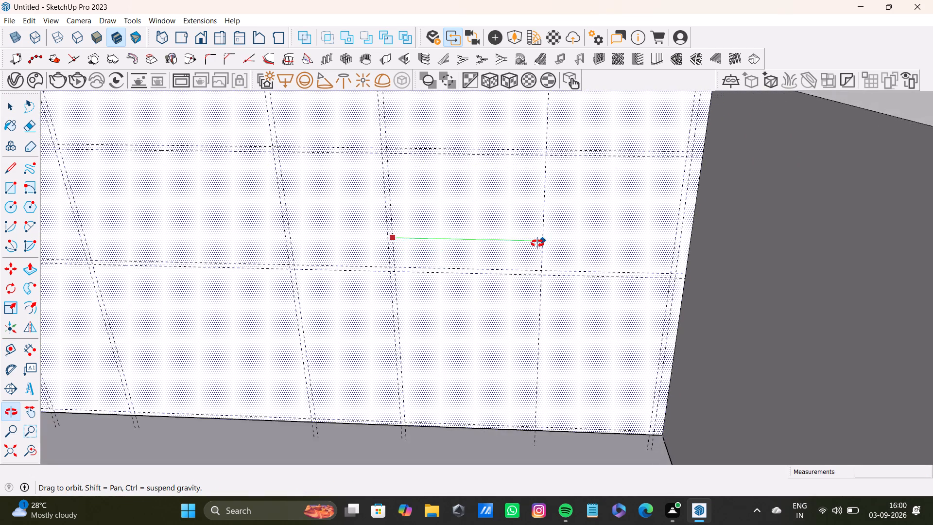
pyautogui.moveTo(537, 244); pyautogui.dragTo(534, 316, button='middle')
pyautogui.moveTo(534, 316); pyautogui.dragTo(532, 299, button='middle')
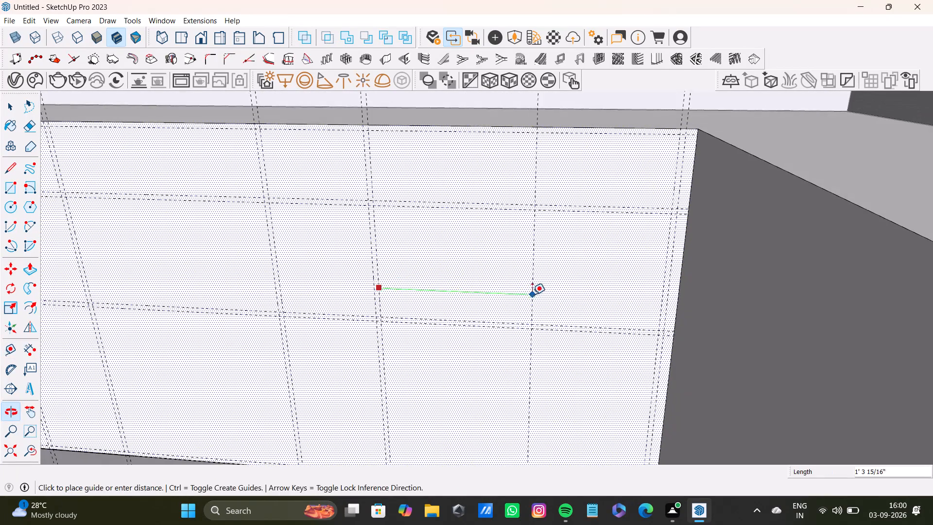
pyautogui.click(527, 291)
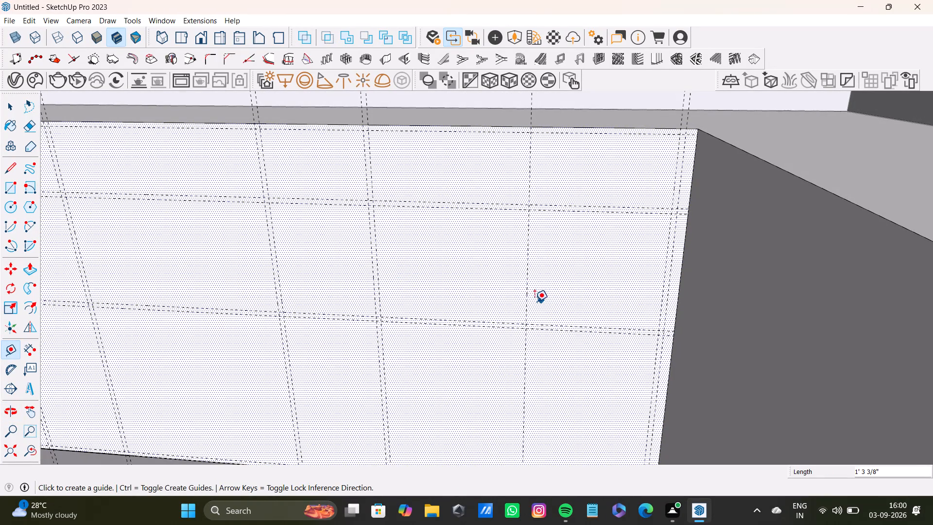
pyautogui.click(526, 302)
pyautogui.write('0.5')
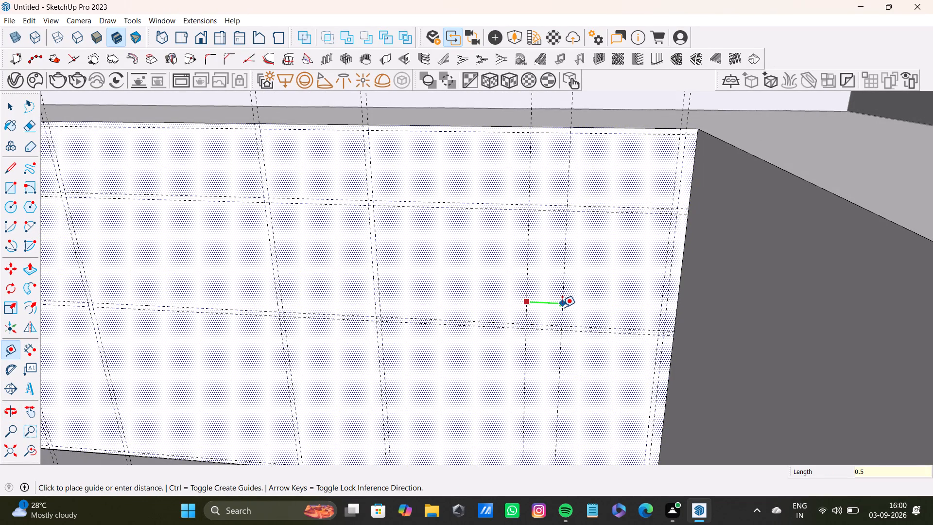
pyautogui.hotkey('shift', '"')
pyautogui.press('Return')
pyautogui.press('space')
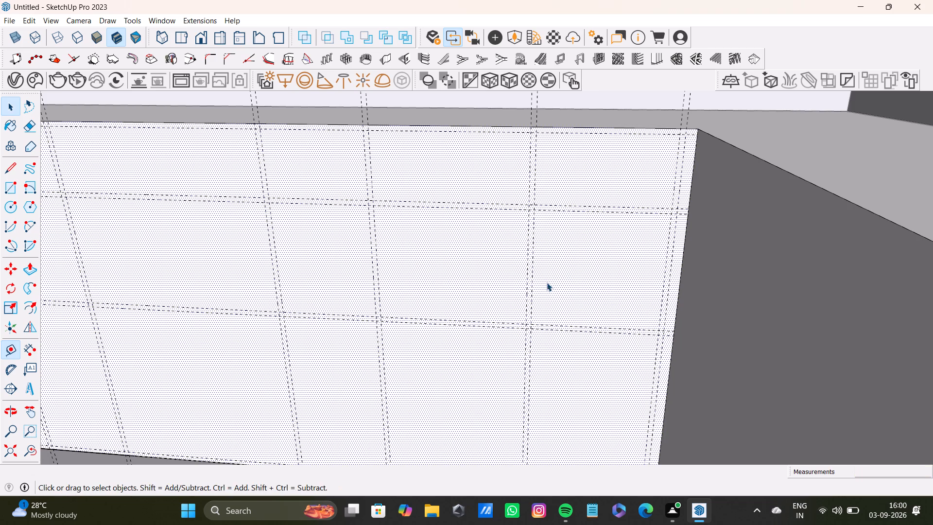
# Draw a full-height 3' 3 1/8" by 1' 4 13/16" rectangle between the outer border guide and the first vertical pair.
pyautogui.scroll(-3, 547, 282)
pyautogui.keyDown('shift'); pyautogui.moveTo(314, 290); pyautogui.dragTo(588, 314, button='middle'); pyautogui.keyUp('shift')
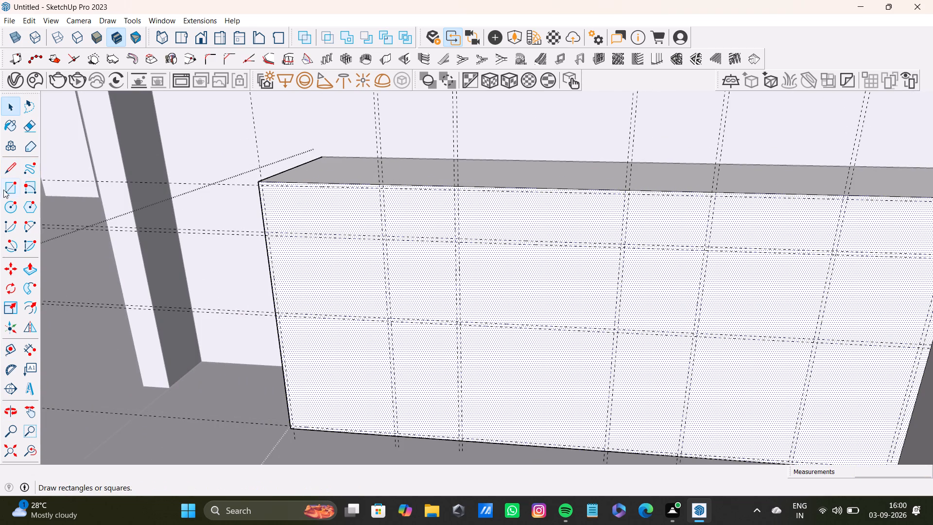
pyautogui.click(8, 191)
pyautogui.scroll(7, 216, 210)
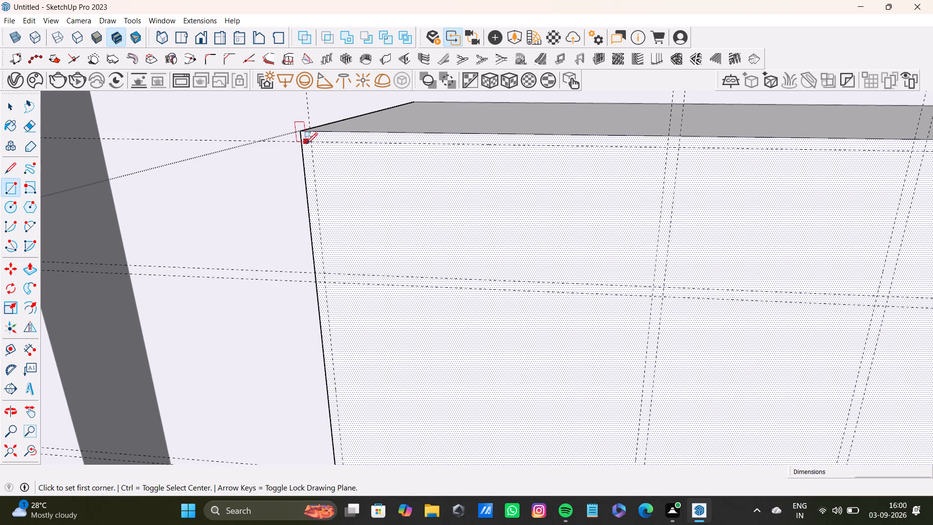
pyautogui.click(310, 144)
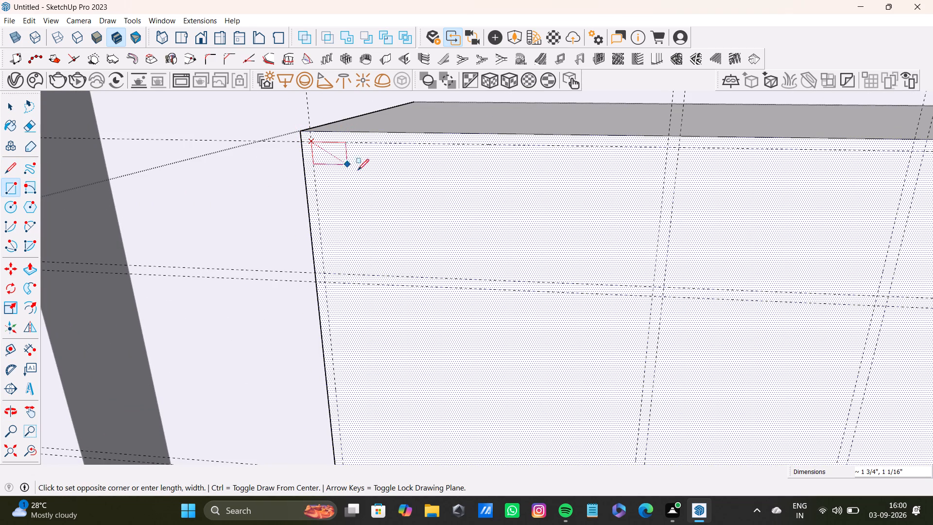
pyautogui.scroll(-7, 397, 243)
pyautogui.keyDown('shift'); pyautogui.moveTo(458, 301); pyautogui.dragTo(423, 150, button='middle'); pyautogui.keyUp('shift')
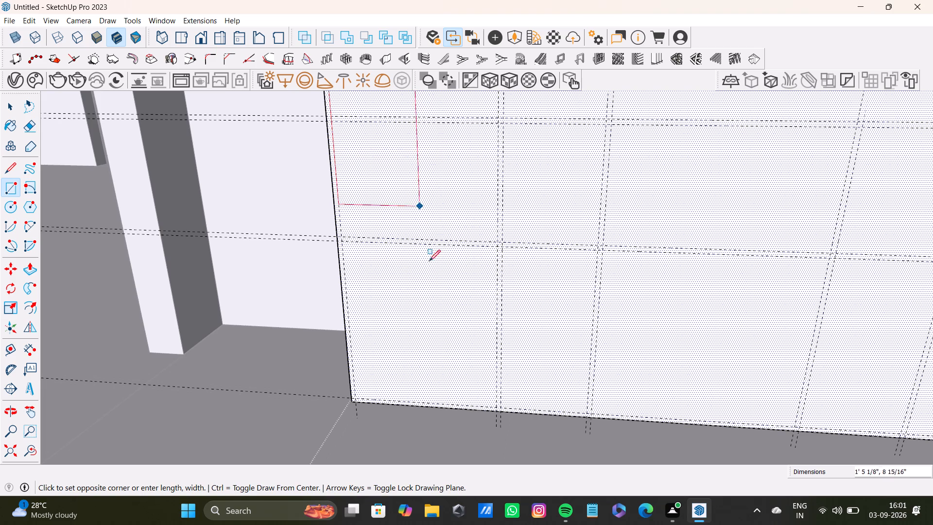
pyautogui.click(495, 408)
# Draw a full-height rectangle about 3' 2 11/16" by 9 13/16" between the first and second vertical guide pairs.
pyautogui.scroll(-4, 418, 199)
pyautogui.keyDown('shift'); pyautogui.moveTo(453, 169); pyautogui.dragTo(446, 172, button='middle'); pyautogui.keyUp('shift')
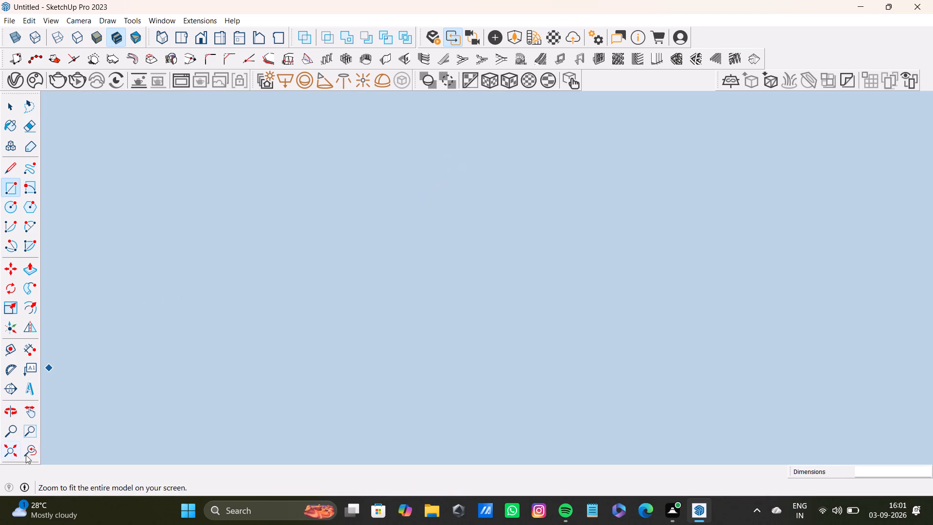
pyautogui.click(27, 452)
pyautogui.moveTo(13, 456); pyautogui.dragTo(17, 456)
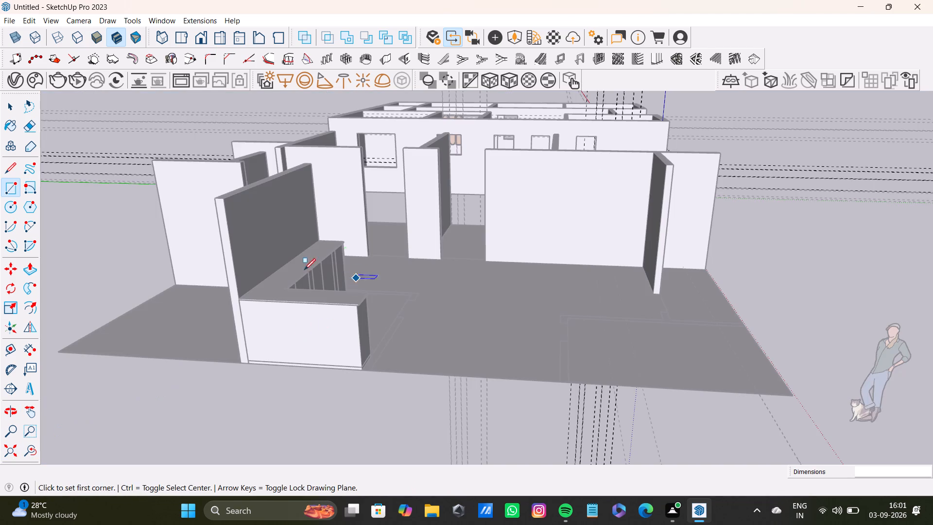
pyautogui.keyDown('shift'); pyautogui.moveTo(373, 183); pyautogui.dragTo(307, 385, button='middle'); pyautogui.keyUp('shift')
pyautogui.moveTo(363, 346); pyautogui.dragTo(352, 443, button='middle')
pyautogui.scroll(6, 504, 380)
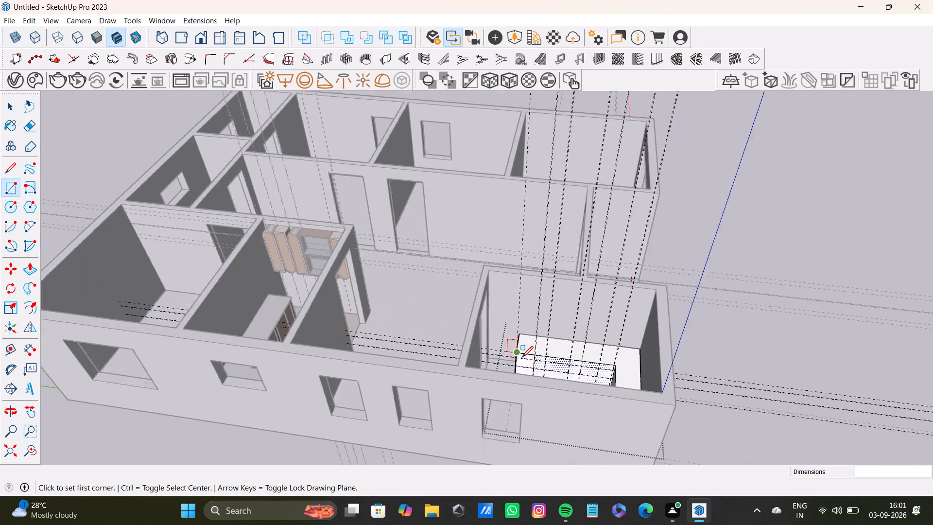
pyautogui.scroll(20, 522, 357)
pyautogui.moveTo(552, 349); pyautogui.dragTo(479, 354, button='middle')
pyautogui.scroll(7, 473, 345)
pyautogui.scroll(4, 432, 310)
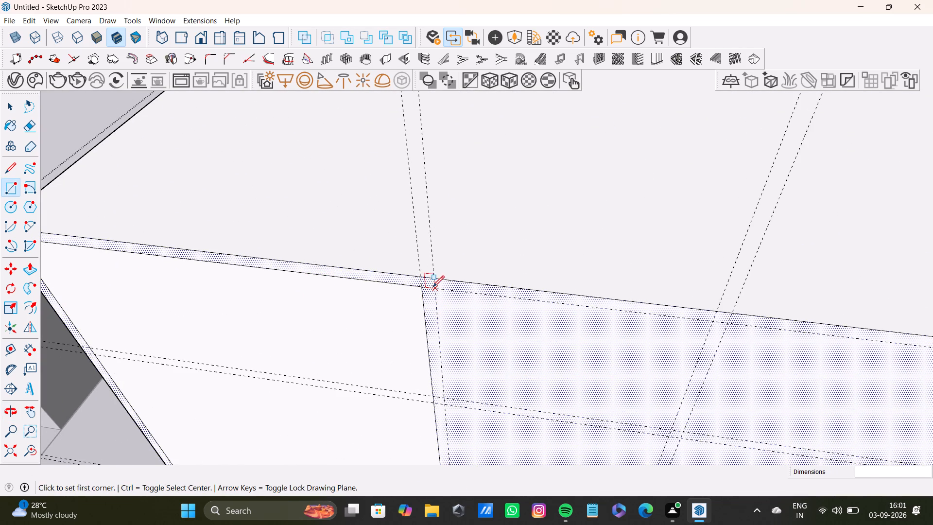
pyautogui.click(433, 287)
pyautogui.scroll(-5, 483, 327)
pyautogui.keyDown('shift'); pyautogui.moveTo(562, 392); pyautogui.dragTo(504, 214, button='middle'); pyautogui.keyUp('shift')
pyautogui.scroll(-4, 501, 285)
pyautogui.keyDown('shift'); pyautogui.moveTo(508, 315); pyautogui.dragTo(494, 224, button='middle'); pyautogui.keyUp('shift')
pyautogui.scroll(3, 496, 290)
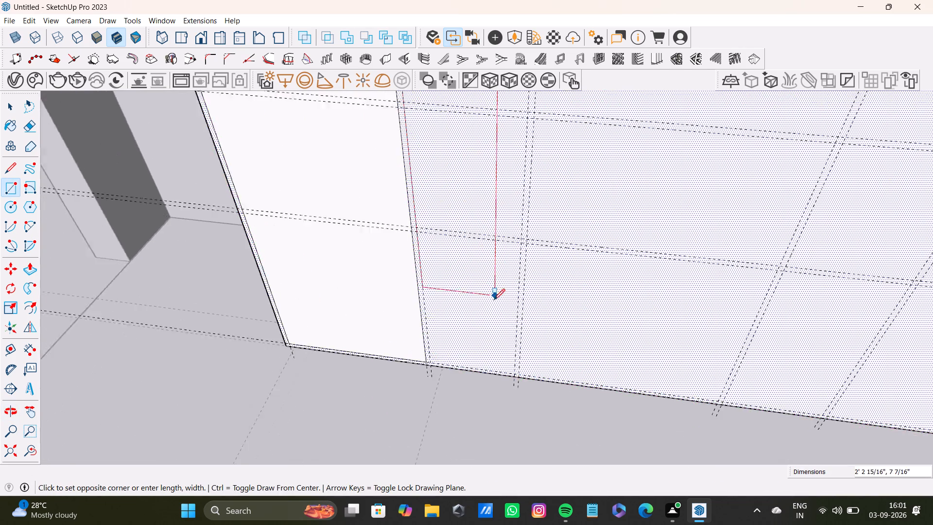
pyautogui.scroll(4, 494, 300)
pyautogui.click(524, 403)
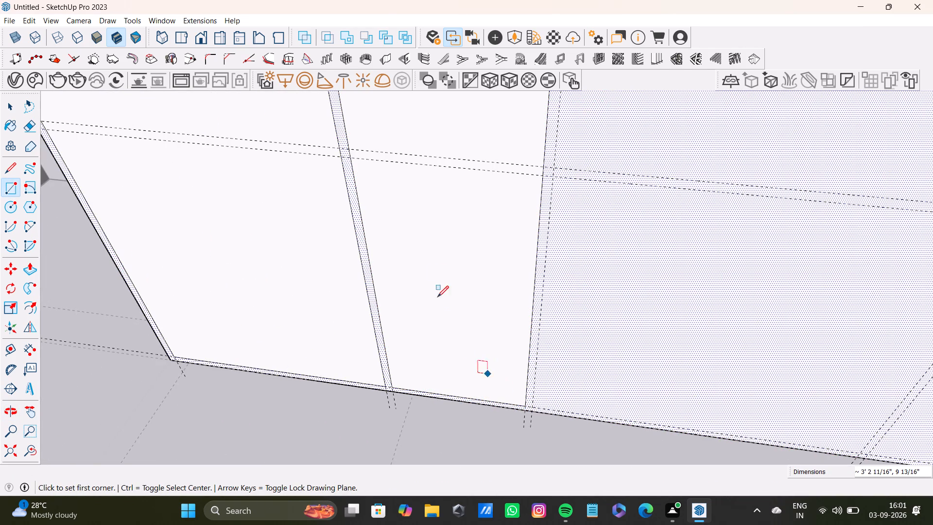
# Draw a rectangle filling the upper cell between the second and third vertical guide pairs, down to the upper horizontal pair.
pyautogui.scroll(-7, 282, 232)
pyautogui.keyDown('shift'); pyautogui.moveTo(361, 150); pyautogui.dragTo(306, 300, button='middle'); pyautogui.keyUp('shift')
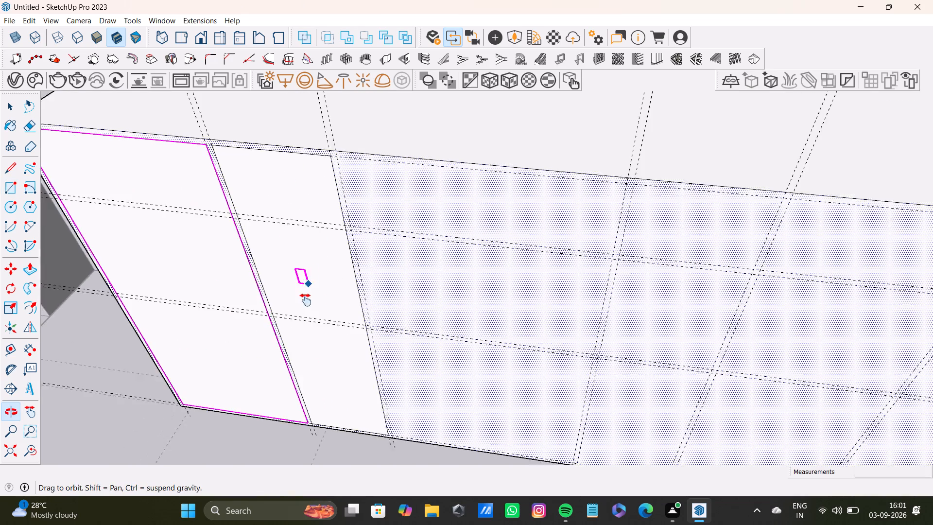
pyautogui.keyDown('shift'); pyautogui.moveTo(306, 300); pyautogui.dragTo(306, 300, button='middle'); pyautogui.keyUp('shift')
pyautogui.scroll(11, 354, 192)
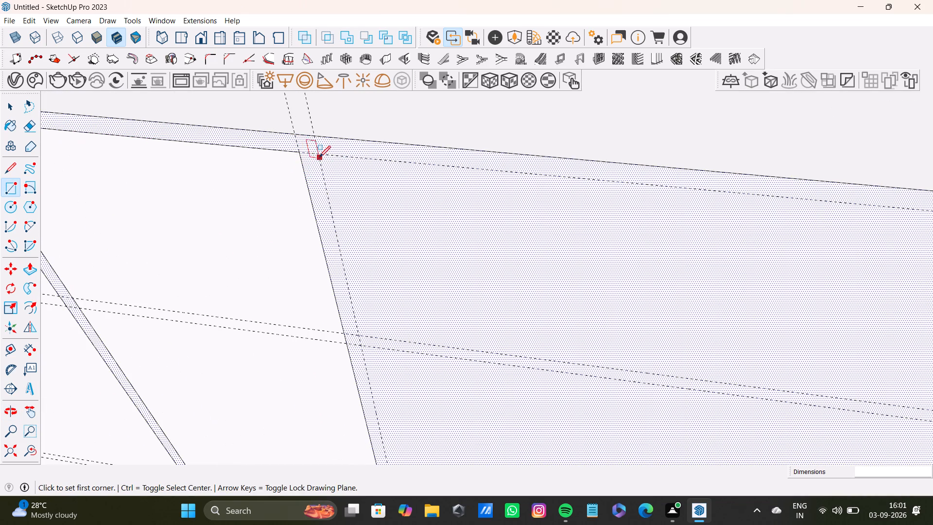
pyautogui.click(319, 155)
pyautogui.scroll(-3, 539, 284)
pyautogui.keyDown('shift'); pyautogui.moveTo(639, 289); pyautogui.dragTo(422, 241, button='middle'); pyautogui.keyUp('shift')
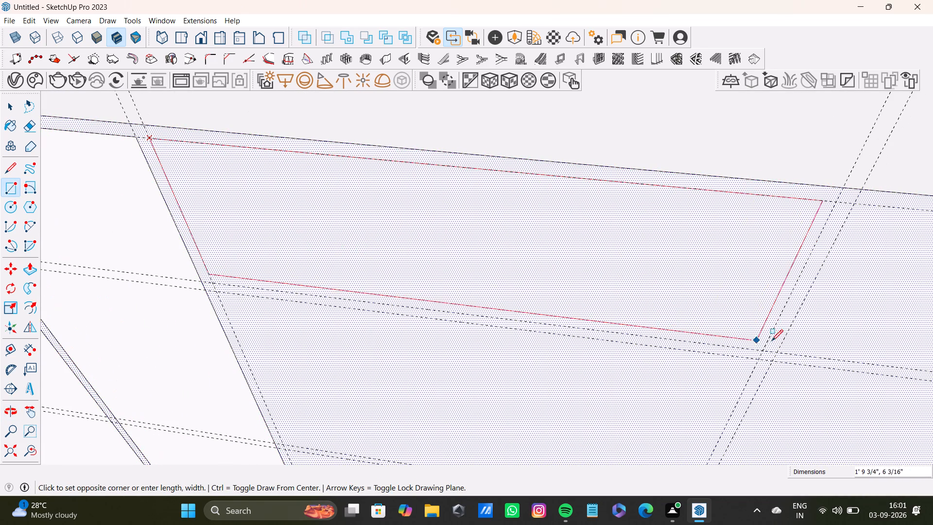
pyautogui.click(760, 351)
# Draw a 1' 9 15/16" by 1' rectangle in the middle cell between the second and third vertical guide pairs.
pyautogui.scroll(-4, 525, 337)
pyautogui.moveTo(507, 355); pyautogui.dragTo(529, 187, button='middle')
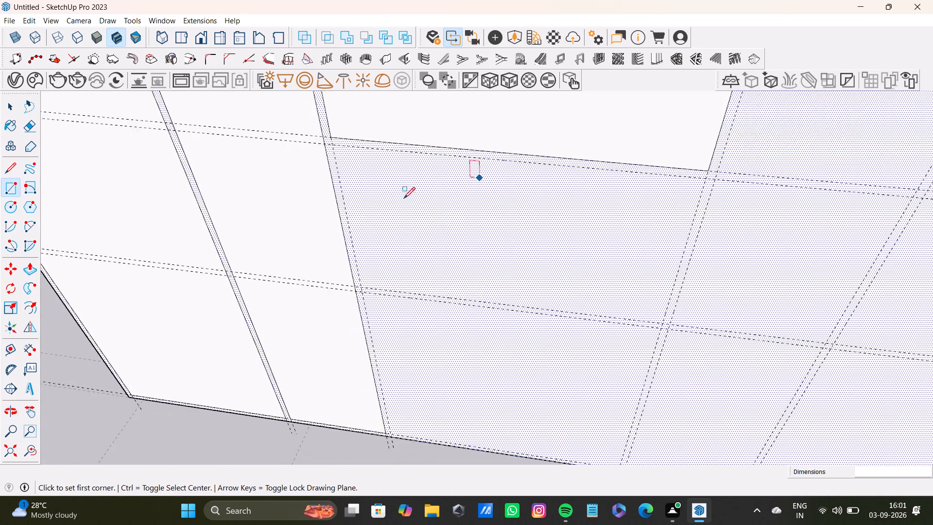
pyautogui.scroll(3, 404, 198)
pyautogui.click(306, 128)
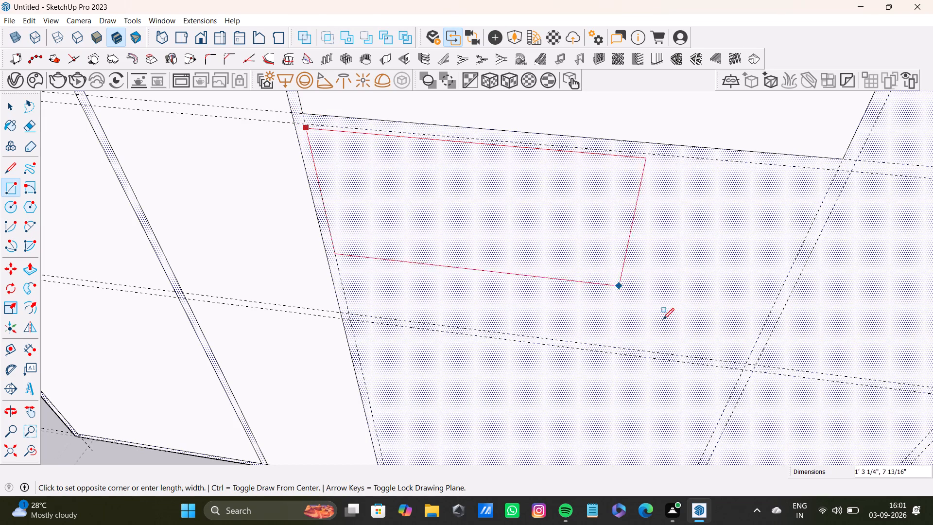
pyautogui.press('space')
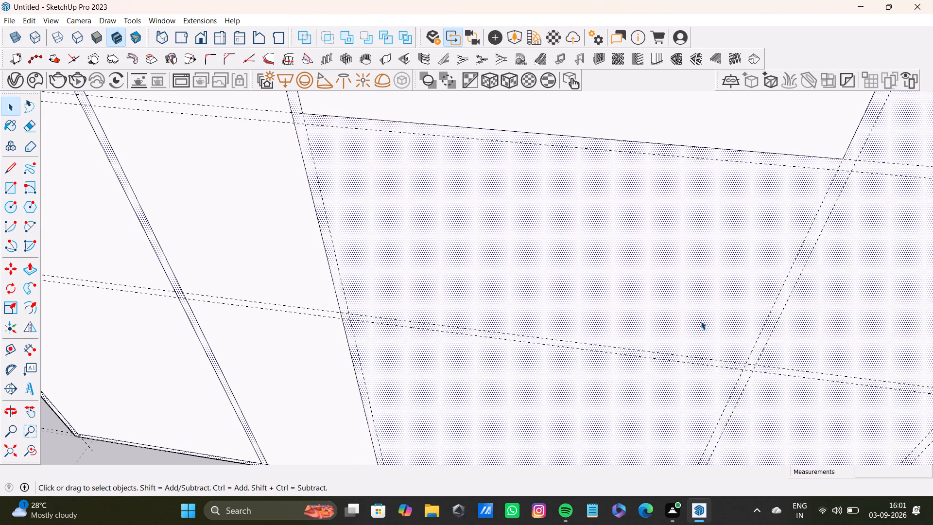
pyautogui.press('r')
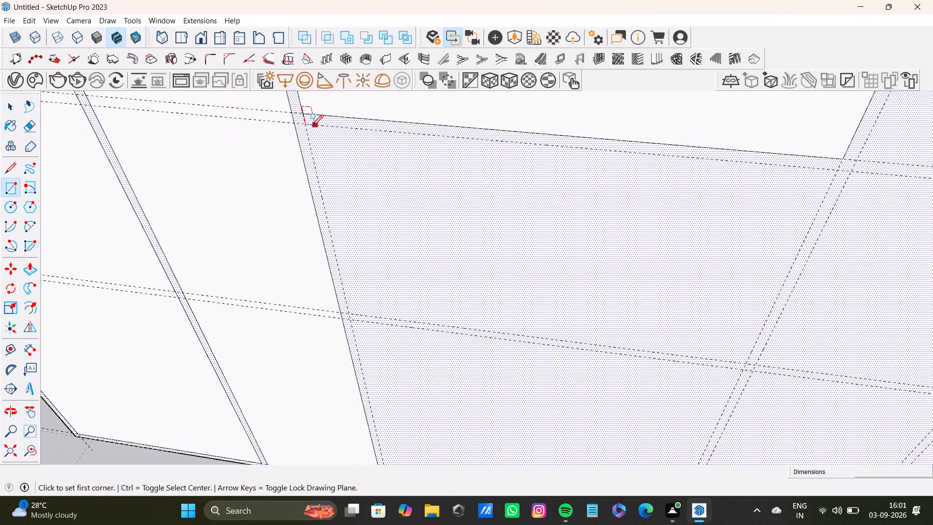
pyautogui.click(306, 125)
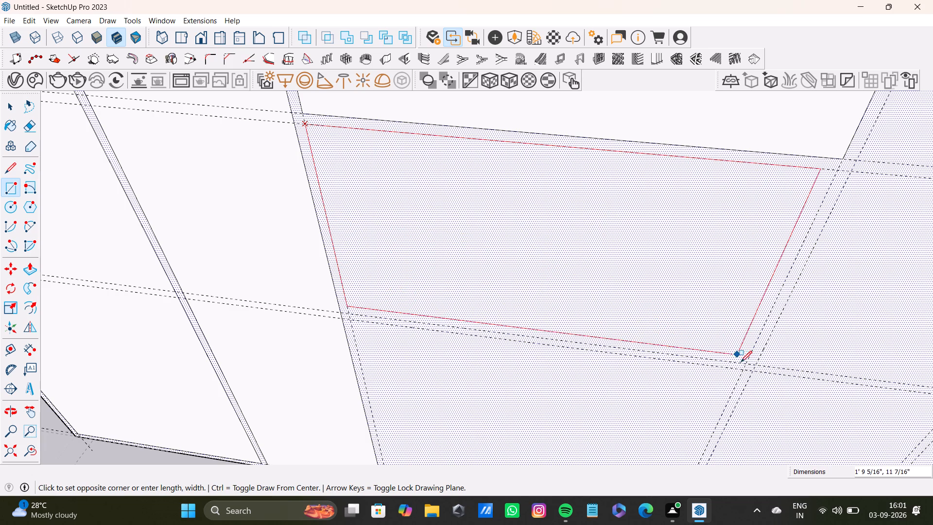
pyautogui.click(744, 362)
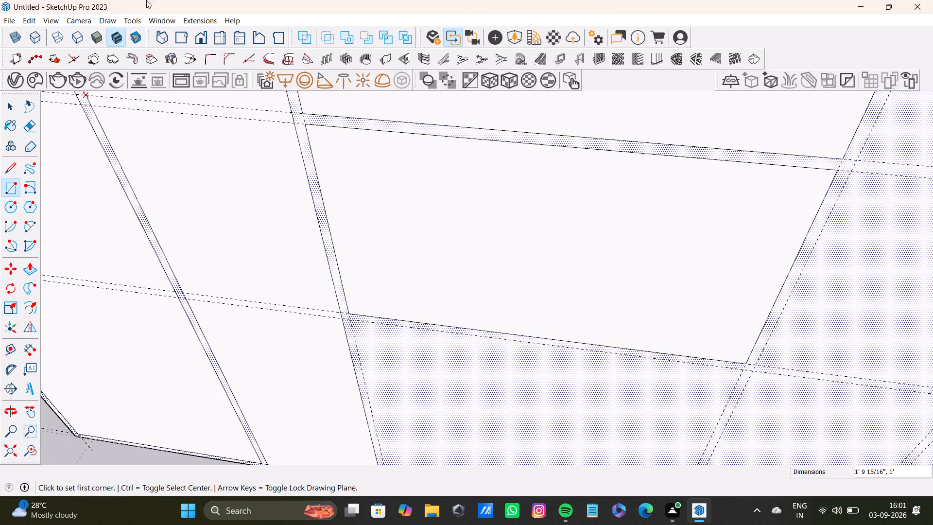
# Draw a rectangle filling the bottom cell between the second and third vertical guide pairs, down to the bottom border guide.
pyautogui.scroll(-4, 457, 277)
pyautogui.keyDown('shift'); pyautogui.moveTo(466, 335); pyautogui.dragTo(406, 234, button='middle'); pyautogui.keyUp('shift')
pyautogui.scroll(10, 358, 248)
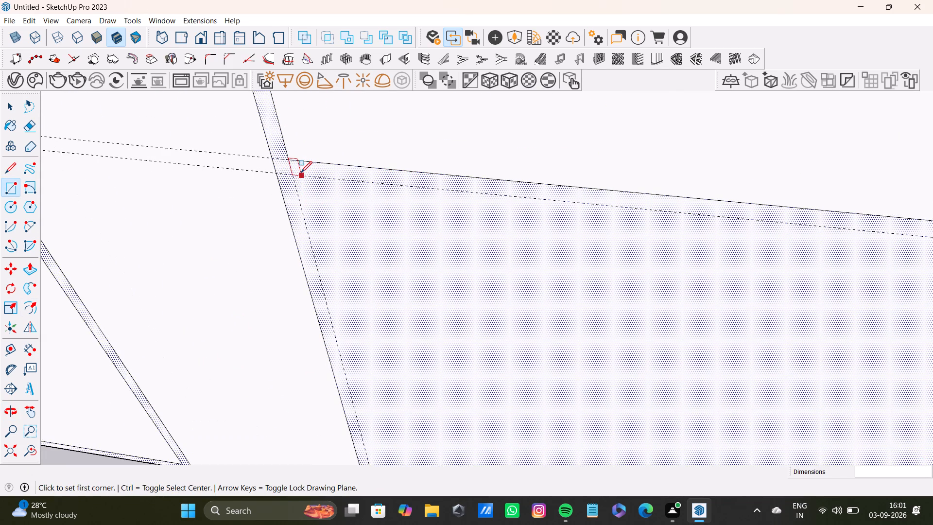
pyautogui.click(295, 173)
pyautogui.scroll(-3, 481, 283)
pyautogui.moveTo(562, 339); pyautogui.dragTo(491, 209, button='middle')
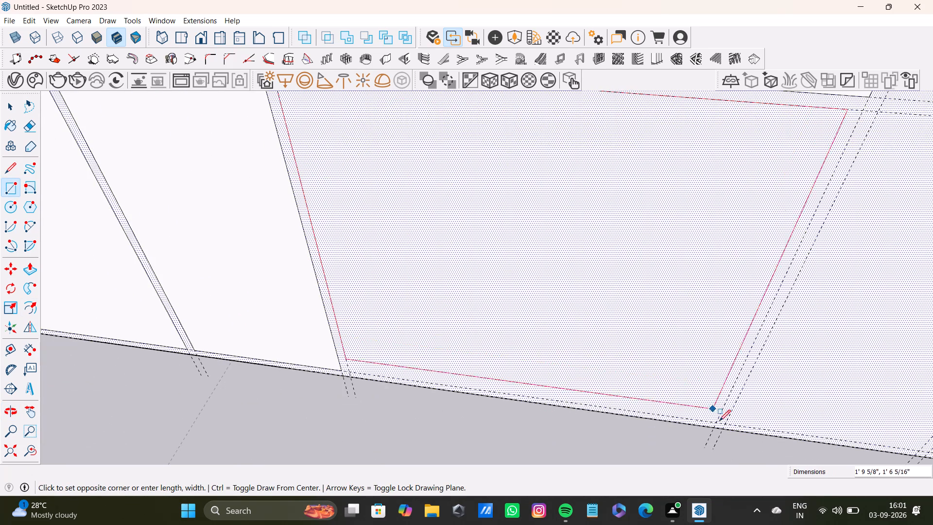
pyautogui.click(714, 424)
# Draw a full-height 3' 3 1/8" by 10 5/16" rectangle between the third and fourth vertical guide pairs.
pyautogui.scroll(-4, 440, 233)
pyautogui.keyDown('shift'); pyautogui.moveTo(434, 148); pyautogui.dragTo(283, 304, button='middle'); pyautogui.keyUp('shift')
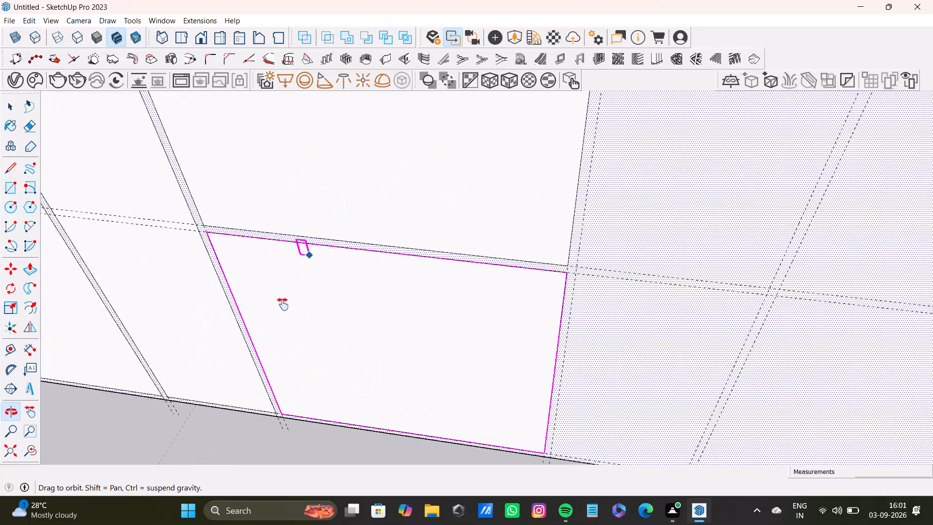
pyautogui.keyDown('shift'); pyautogui.moveTo(283, 304); pyautogui.dragTo(277, 330, button='middle'); pyautogui.keyUp('shift')
pyautogui.scroll(-4, 378, 246)
pyautogui.keyDown('shift'); pyautogui.moveTo(403, 218); pyautogui.dragTo(324, 356, button='middle'); pyautogui.keyUp('shift')
pyautogui.scroll(7, 388, 278)
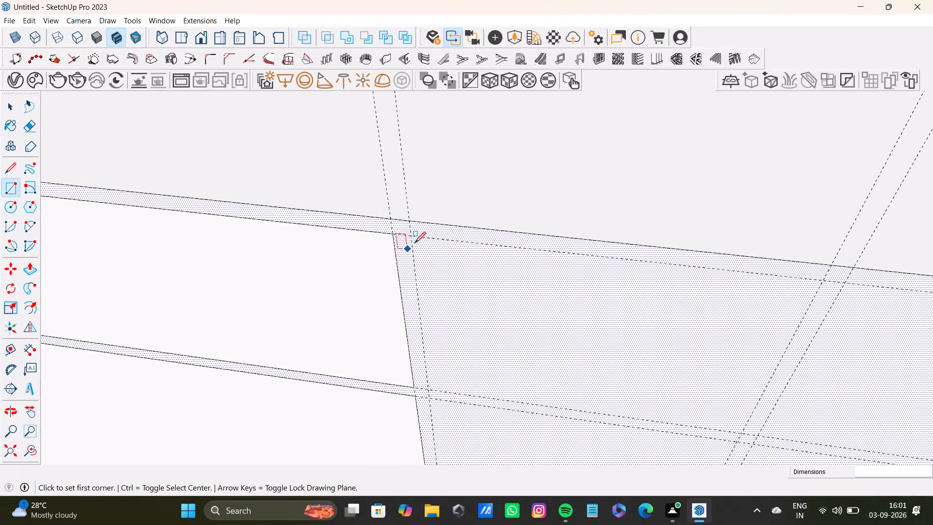
pyautogui.click(415, 239)
pyautogui.scroll(-4, 566, 346)
pyautogui.moveTo(610, 375); pyautogui.dragTo(558, 210, button='middle')
pyautogui.scroll(-3, 564, 273)
pyautogui.moveTo(565, 287); pyautogui.dragTo(562, 249, button='middle')
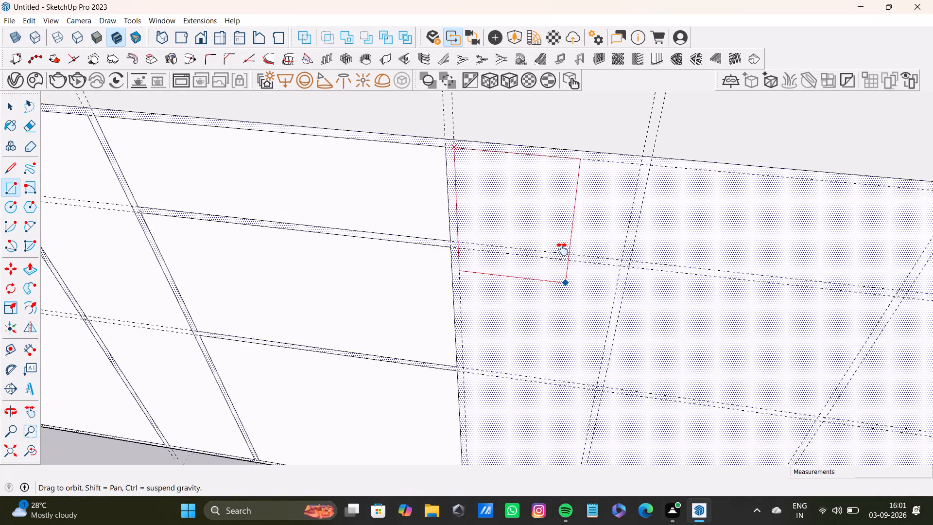
pyautogui.moveTo(562, 249); pyautogui.dragTo(556, 161, button='middle')
pyautogui.scroll(6, 574, 405)
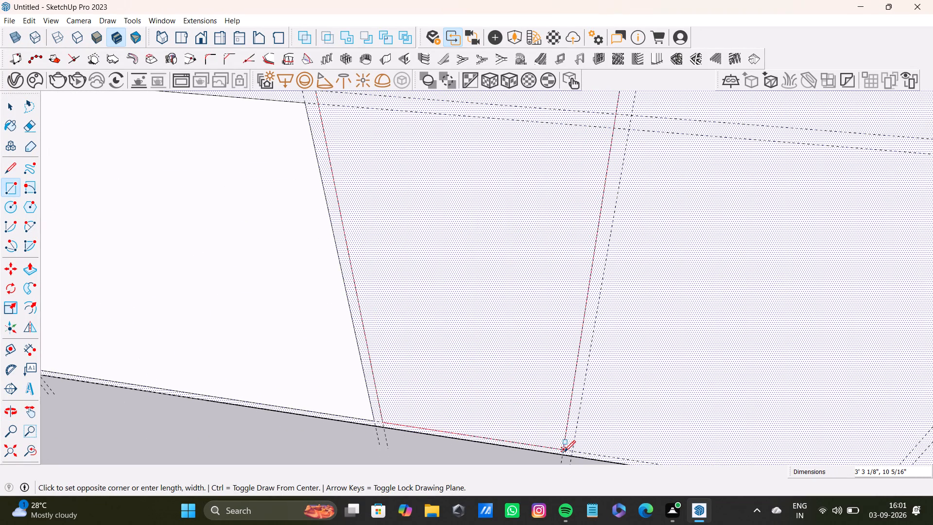
pyautogui.click(564, 452)
# Draw a full-height 3' 3 1/8" by 1' 3 3/8" rectangle between the fourth and fifth vertical guide pairs.
pyautogui.scroll(-8, 454, 273)
pyautogui.moveTo(467, 174); pyautogui.dragTo(352, 412, button='middle')
pyautogui.scroll(3, 374, 266)
pyautogui.click(388, 241)
pyautogui.scroll(-3, 529, 340)
pyautogui.moveTo(591, 383); pyautogui.dragTo(470, 197, button='middle')
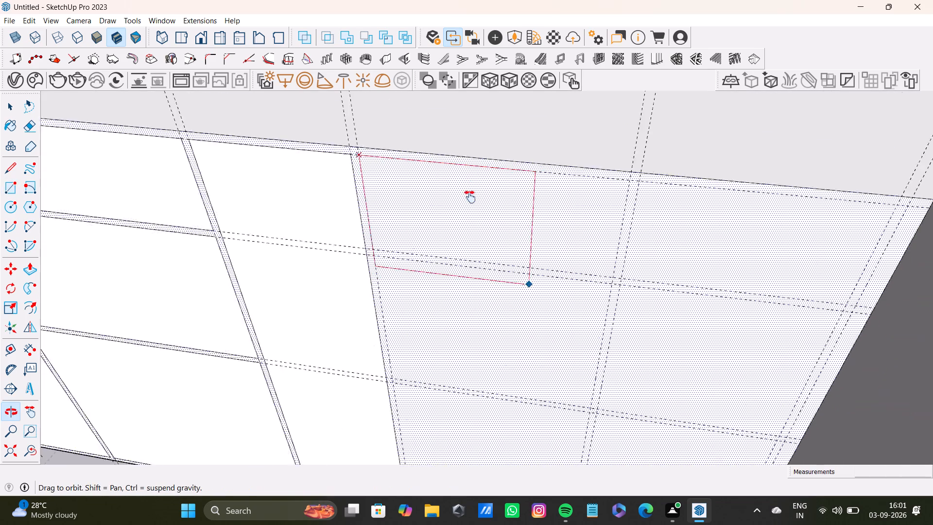
pyautogui.moveTo(470, 197); pyautogui.dragTo(462, 174, button='middle')
pyautogui.scroll(-3, 514, 299)
pyautogui.keyDown('shift'); pyautogui.moveTo(504, 297); pyautogui.dragTo(494, 216, button='middle'); pyautogui.keyUp('shift')
pyautogui.scroll(2, 497, 273)
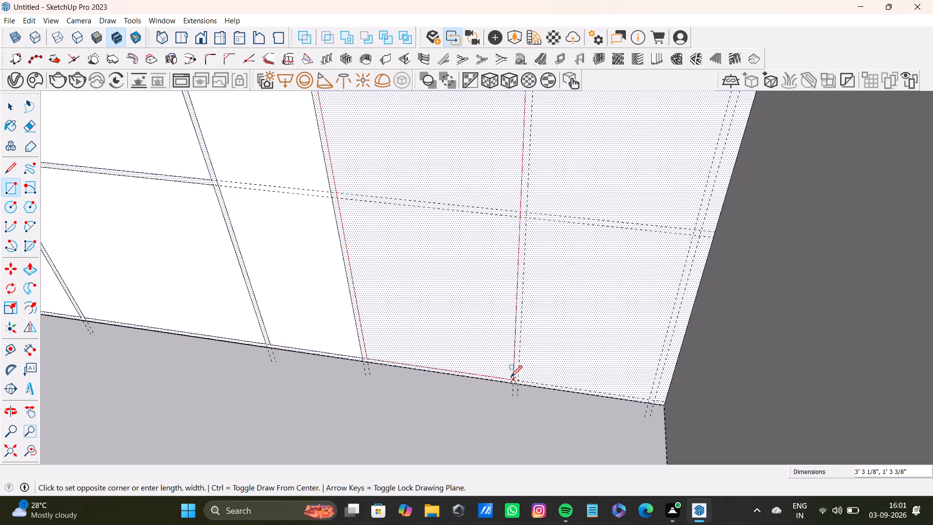
pyautogui.click(511, 377)
# Draw a full-height rectangle, 3' 3 1/8" by about 1' 13/16", between the fifth vertical guide pair and the last pair beside the inner corner.
pyautogui.scroll(-4, 438, 215)
pyautogui.keyDown('shift'); pyautogui.moveTo(449, 130); pyautogui.dragTo(448, 321, button='middle'); pyautogui.keyUp('shift')
pyautogui.scroll(1, 508, 285)
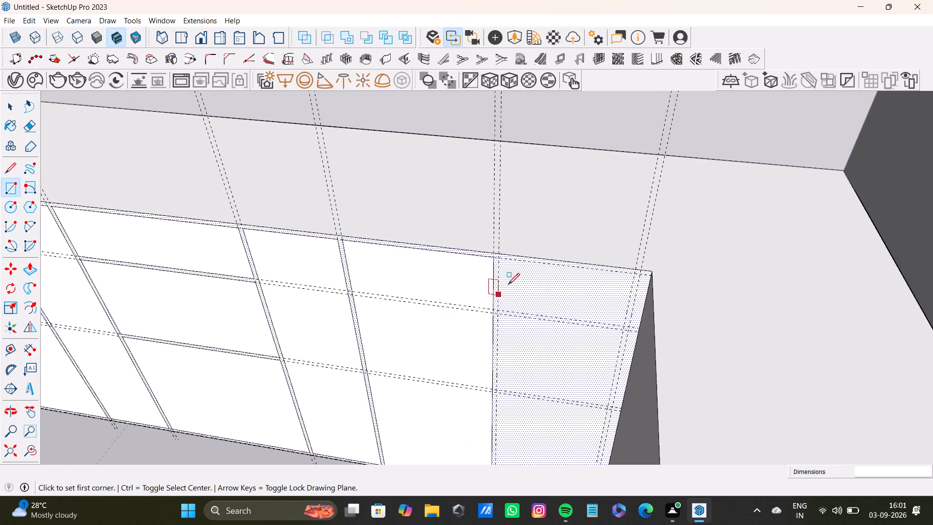
pyautogui.scroll(9, 508, 284)
pyautogui.click(482, 232)
pyautogui.scroll(-4, 602, 337)
pyautogui.moveTo(632, 366); pyautogui.dragTo(626, 305, button='middle')
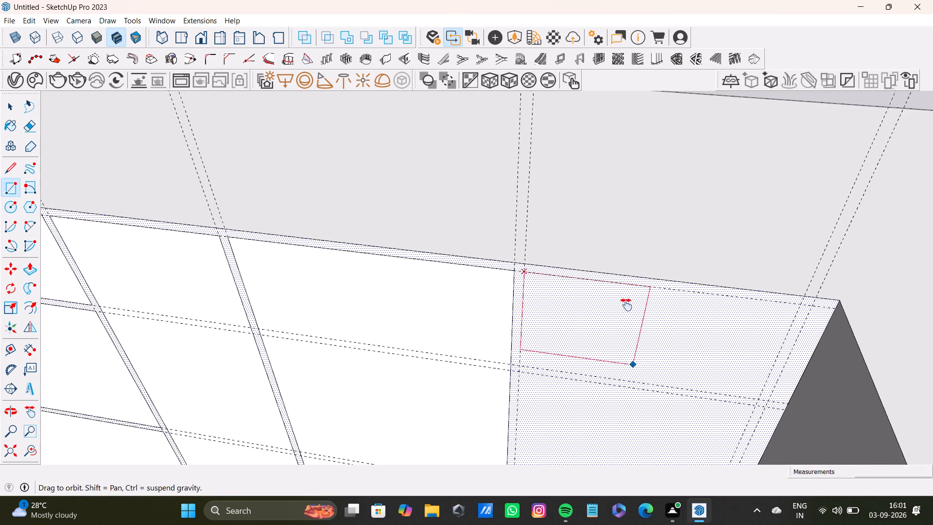
pyautogui.moveTo(626, 305); pyautogui.dragTo(613, 208, button='middle')
pyautogui.scroll(-4, 617, 296)
pyautogui.moveTo(626, 332); pyautogui.dragTo(611, 173, button='middle')
pyautogui.scroll(3, 615, 368)
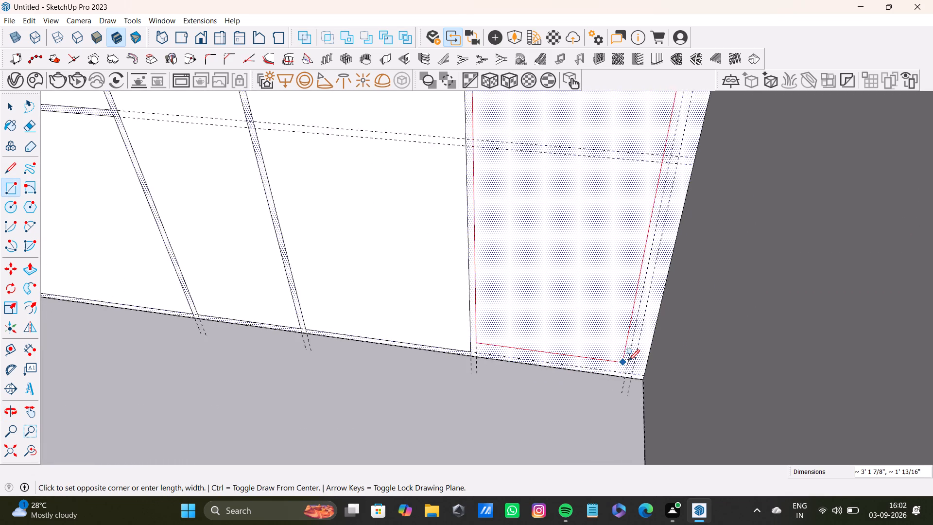
pyautogui.scroll(6, 628, 361)
pyautogui.click(622, 383)
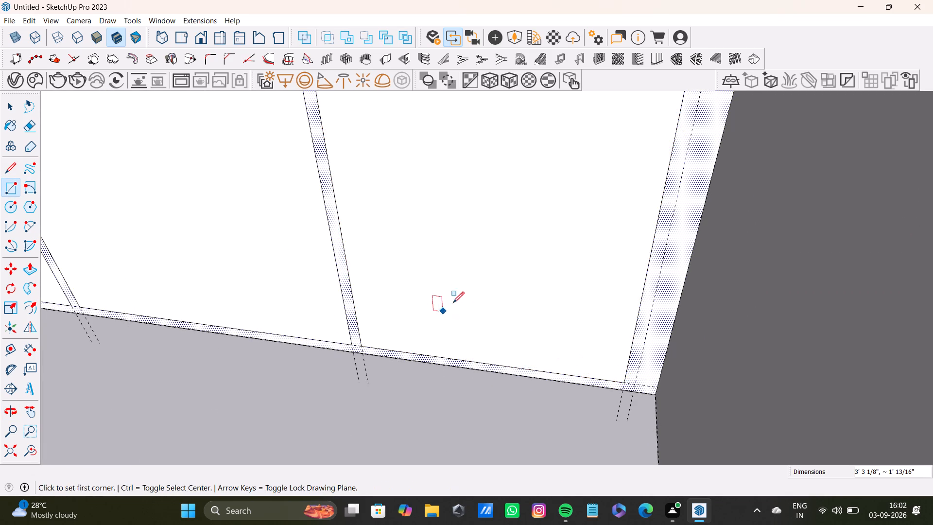
# Place a vertical guide on the adjoining slab face, 1" from the inner corner edge shared with the panelled face.
pyautogui.moveTo(457, 303); pyautogui.dragTo(587, 395, button='middle')
pyautogui.scroll(-17, 573, 369)
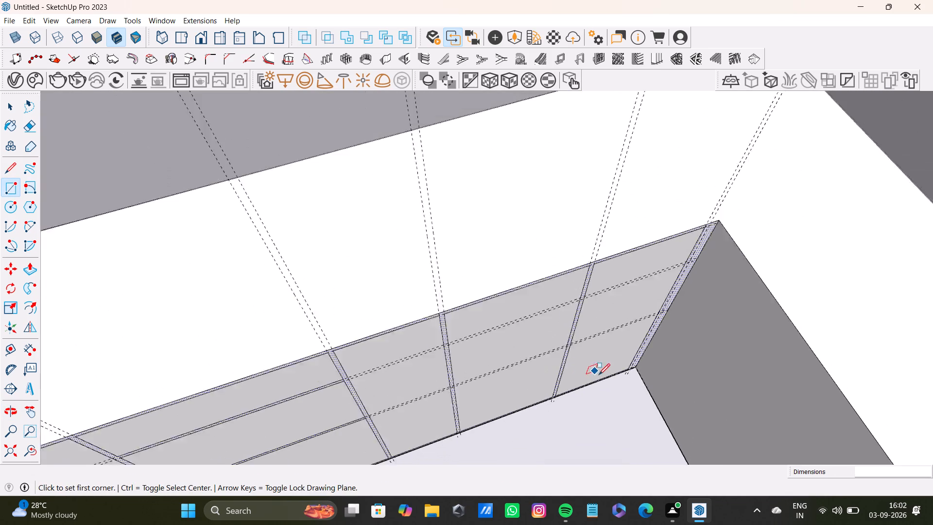
pyautogui.moveTo(605, 378); pyautogui.dragTo(397, 405, button='middle')
pyautogui.moveTo(396, 404); pyautogui.dragTo(515, 384, button='middle')
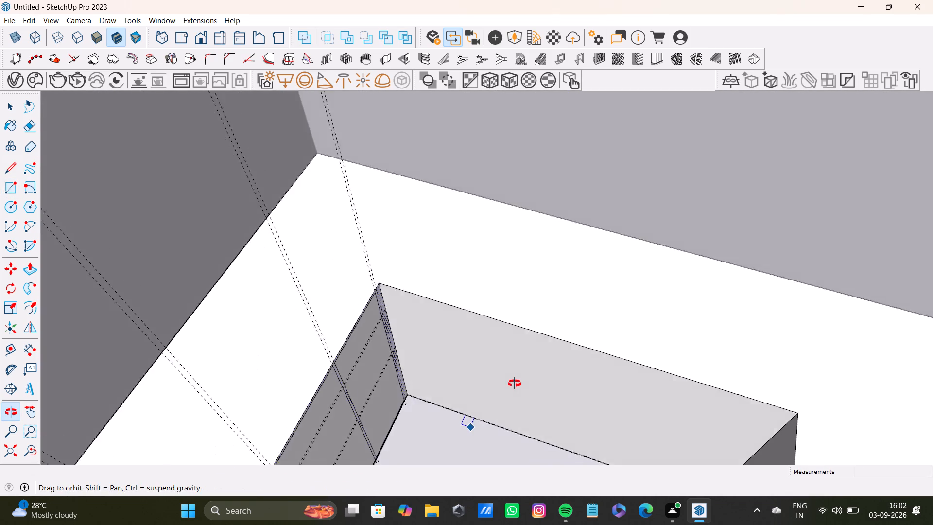
pyautogui.moveTo(515, 384); pyautogui.dragTo(457, 378, button='middle')
pyautogui.scroll(-1, 442, 376)
pyautogui.scroll(10, 337, 333)
pyautogui.moveTo(346, 313); pyautogui.dragTo(359, 301, button='middle')
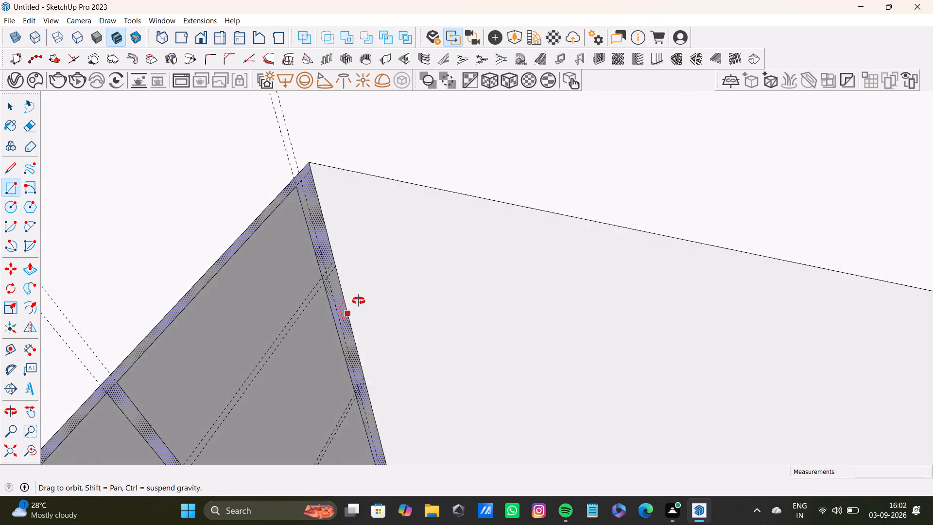
pyautogui.moveTo(359, 301); pyautogui.dragTo(407, 290, button='middle')
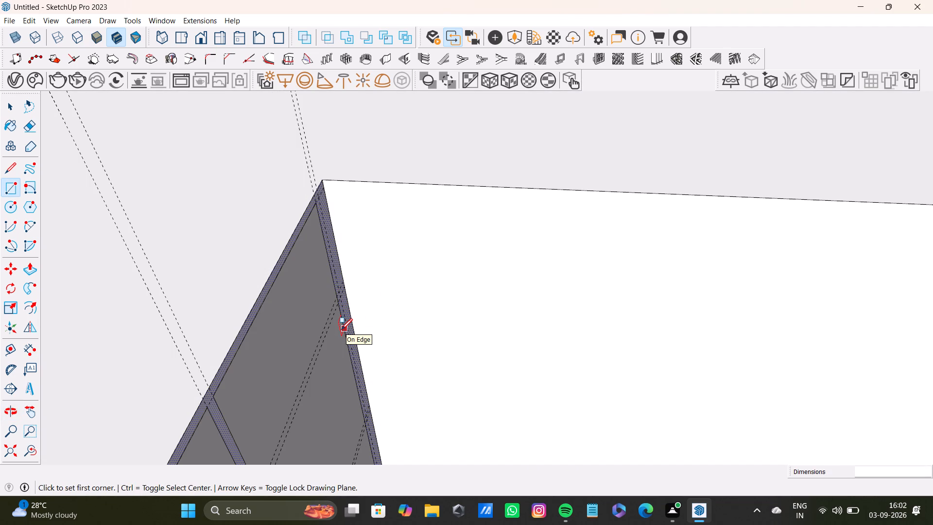
pyautogui.press('space')
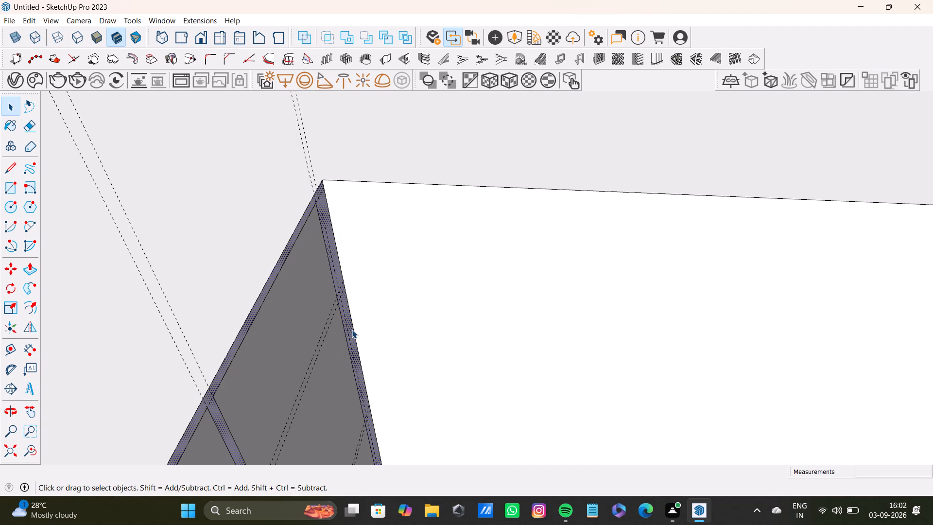
pyautogui.press('t')
pyautogui.scroll(7, 346, 314)
pyautogui.moveTo(344, 280); pyautogui.dragTo(350, 280)
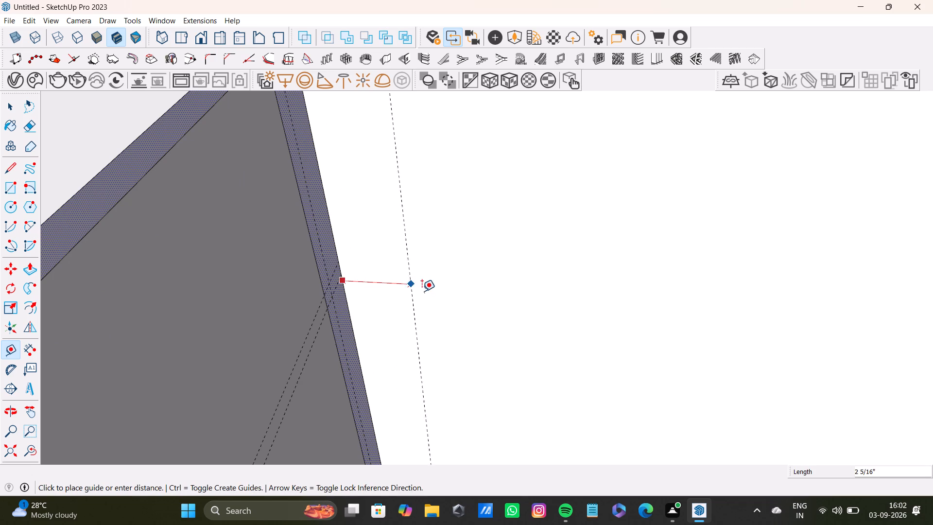
pyautogui.press('1')
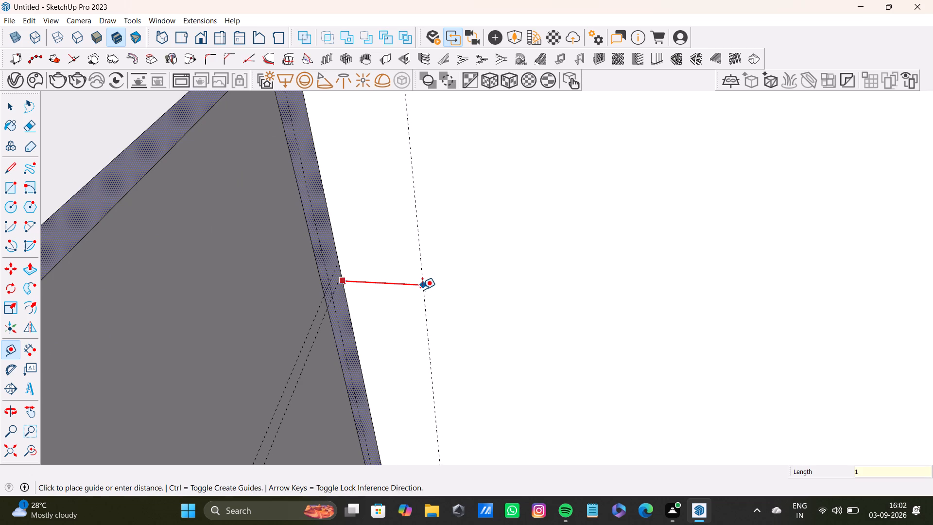
pyautogui.hotkey('shift', '"')
pyautogui.press('Return')
# Place a second vertical guide 0.5" beyond the one nearest the shared inner corner.
pyautogui.click(379, 310)
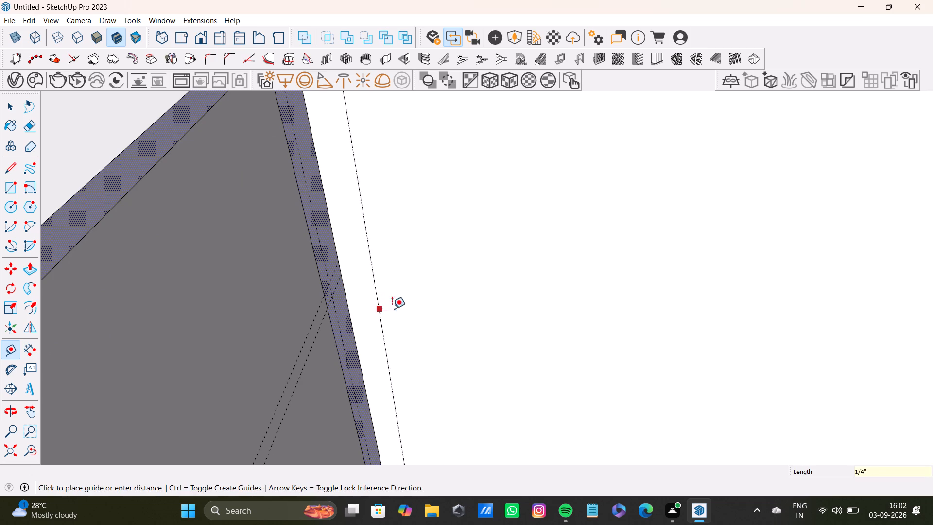
pyautogui.write('0.5')
pyautogui.hotkey('shift', '"')
pyautogui.press('Return')
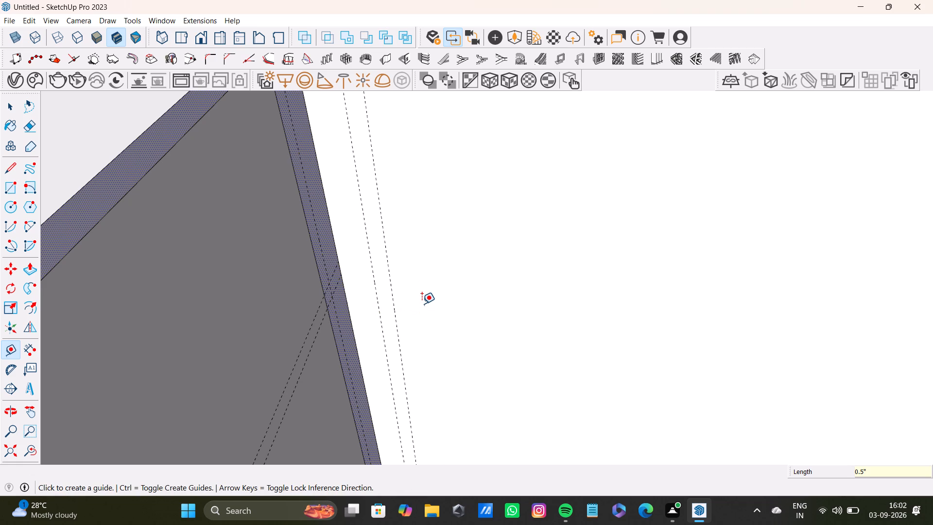
# Place a horizontal guide 0.5" below the adjoining face's top edge.
pyautogui.scroll(-8, 422, 242)
pyautogui.keyDown('shift'); pyautogui.moveTo(410, 213); pyautogui.dragTo(301, 297, button='middle'); pyautogui.keyUp('shift')
pyautogui.scroll(5, 296, 260)
pyautogui.moveTo(286, 250); pyautogui.dragTo(283, 219, button='middle')
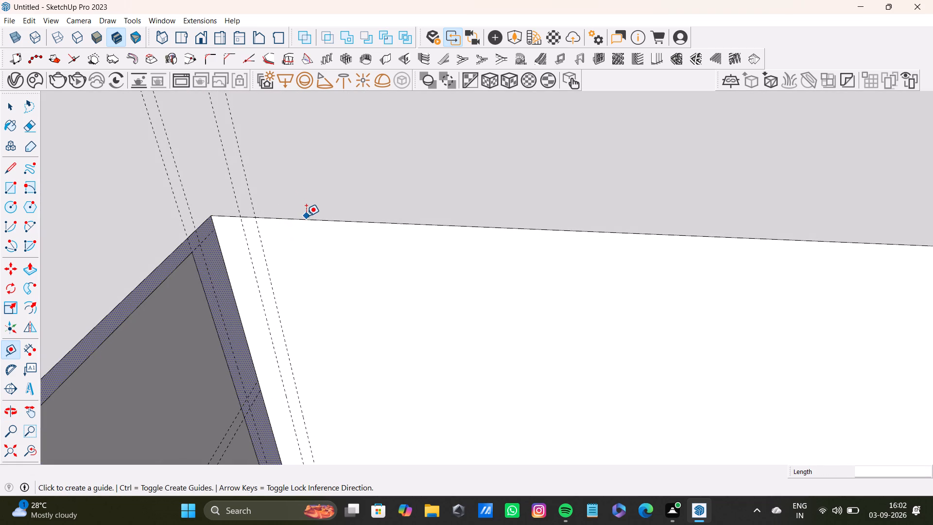
pyautogui.click(309, 219)
pyautogui.write('0.5')
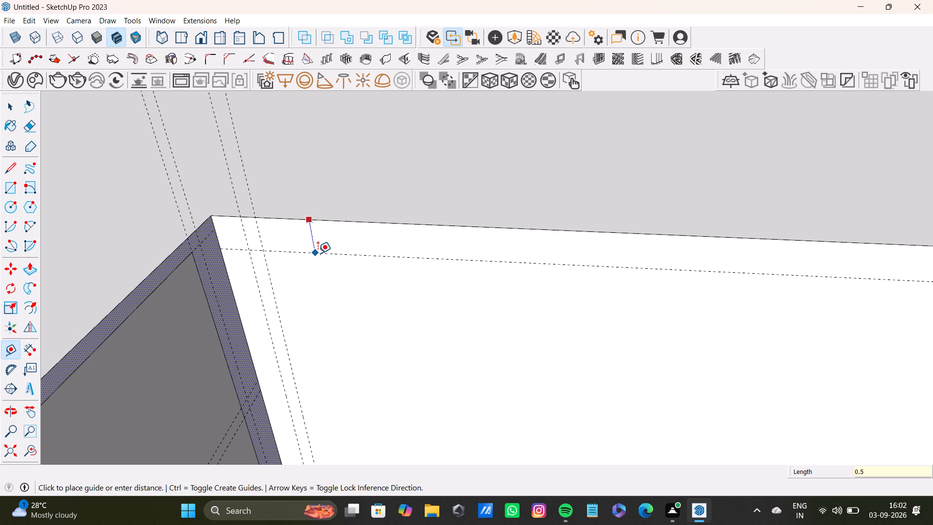
pyautogui.hotkey('shift', '"')
pyautogui.press('Return')
# Place a horizontal guide just above the adjoining face's bottom edge, aligned with the panelled face's bottom border guide.
pyautogui.scroll(-7, 315, 283)
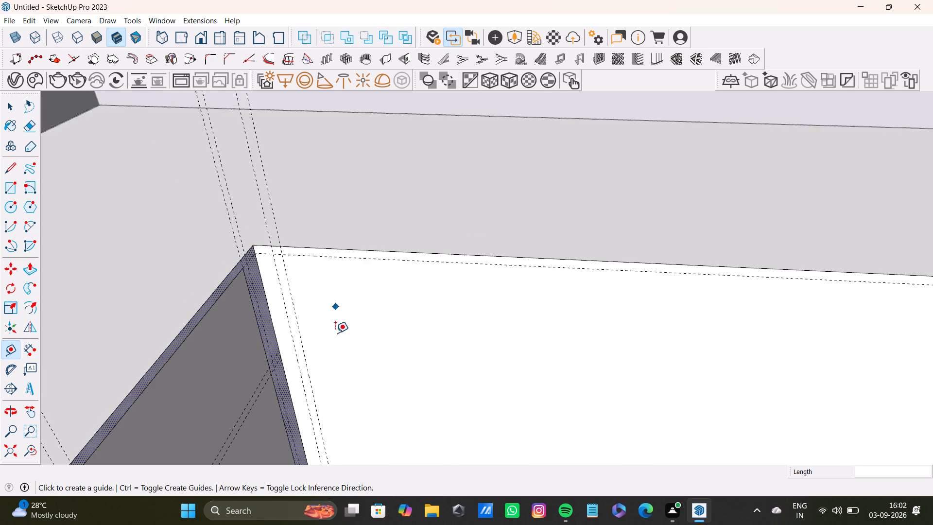
pyautogui.keyDown('shift'); pyautogui.moveTo(416, 350); pyautogui.dragTo(370, 155, button='middle'); pyautogui.keyUp('shift')
pyautogui.scroll(-3, 400, 287)
pyautogui.keyDown('shift'); pyautogui.moveTo(417, 318); pyautogui.dragTo(388, 239, button='middle'); pyautogui.keyUp('shift')
pyautogui.scroll(9, 326, 345)
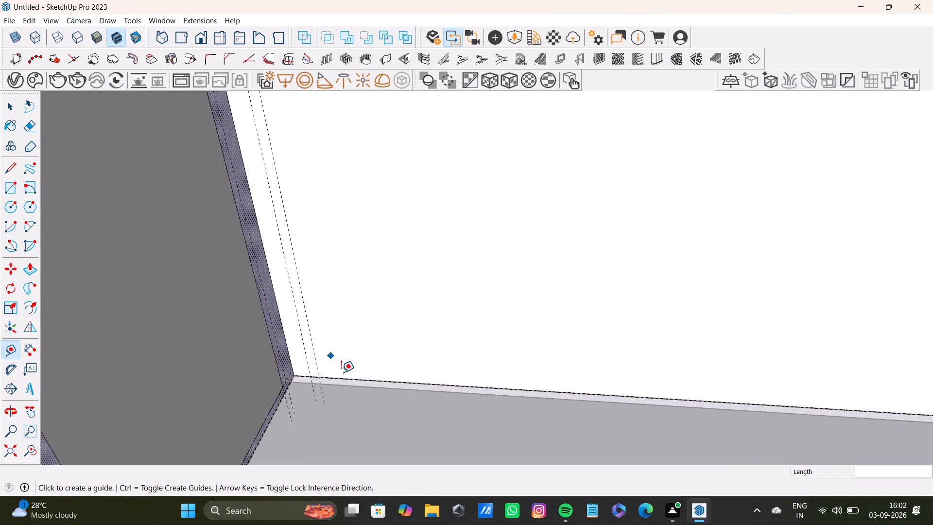
pyautogui.scroll(7, 341, 372)
pyautogui.moveTo(302, 394); pyautogui.dragTo(279, 338, button='middle')
pyautogui.scroll(4, 307, 336)
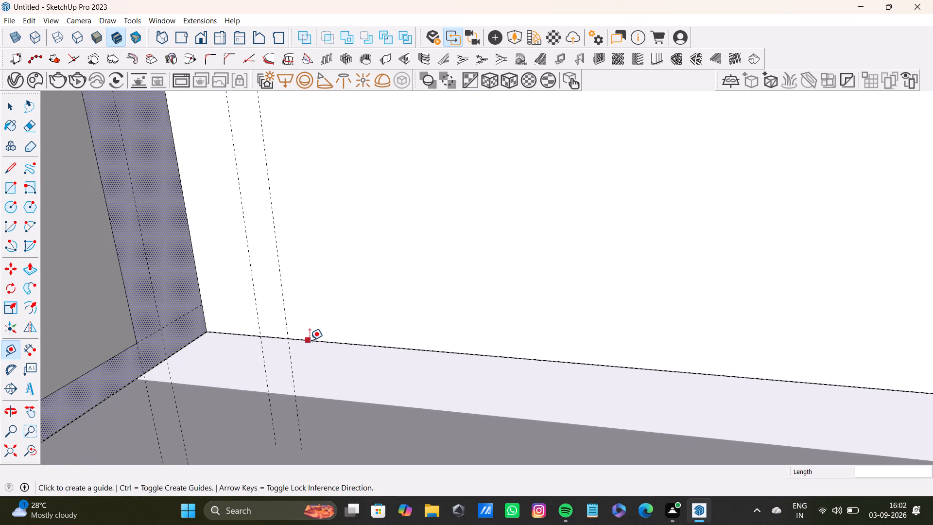
pyautogui.click(310, 341)
pyautogui.click(240, 301)
# Place a vertical guide on the adjoining face, about 1' 4 1/2" from the second guide of the corner pair.
pyautogui.scroll(-3, 315, 294)
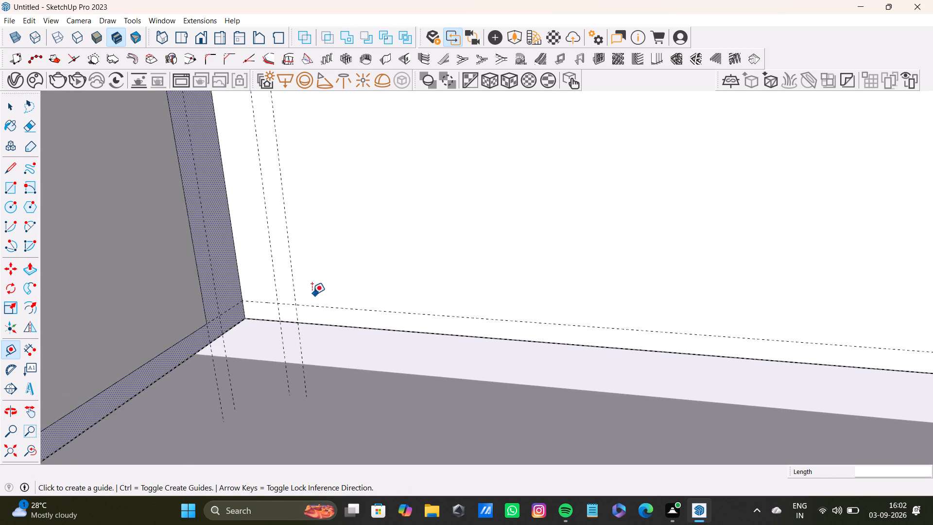
pyautogui.scroll(-5, 312, 294)
pyautogui.keyDown('shift'); pyautogui.moveTo(395, 240); pyautogui.dragTo(348, 443, button='middle'); pyautogui.keyUp('shift')
pyautogui.moveTo(332, 246); pyautogui.dragTo(337, 366, button='middle')
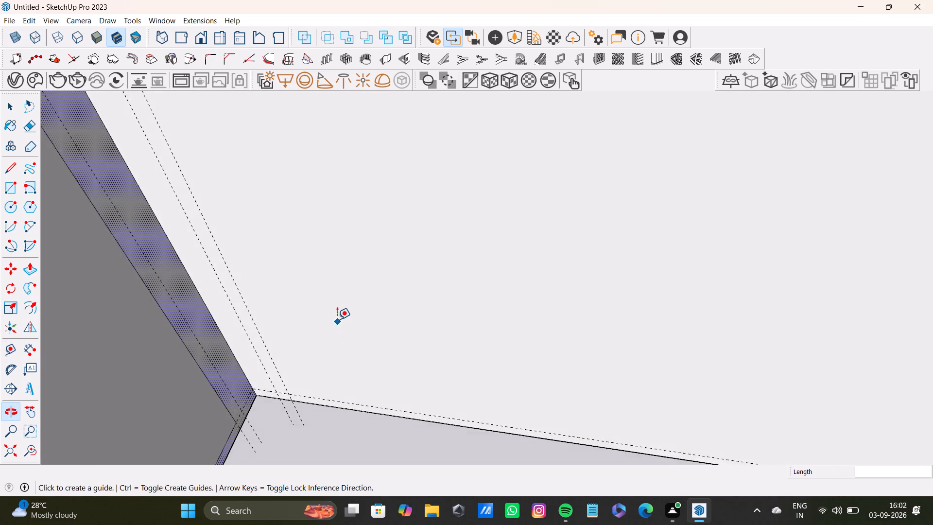
pyautogui.scroll(-8, 337, 319)
pyautogui.scroll(-4, 346, 253)
pyautogui.keyDown('shift'); pyautogui.moveTo(356, 223); pyautogui.dragTo(356, 396, button='middle'); pyautogui.keyUp('shift')
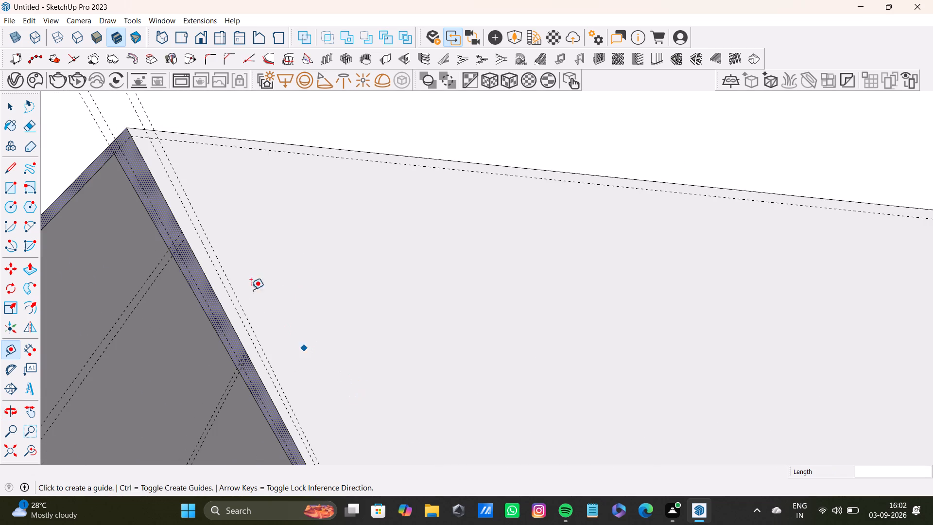
pyautogui.scroll(3, 203, 222)
pyautogui.click(199, 234)
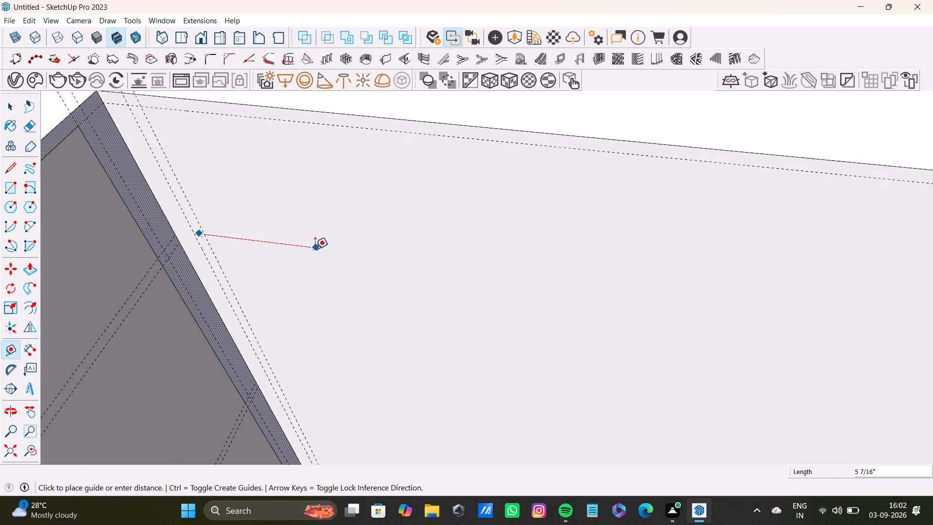
pyautogui.press('space')
pyautogui.press('t')
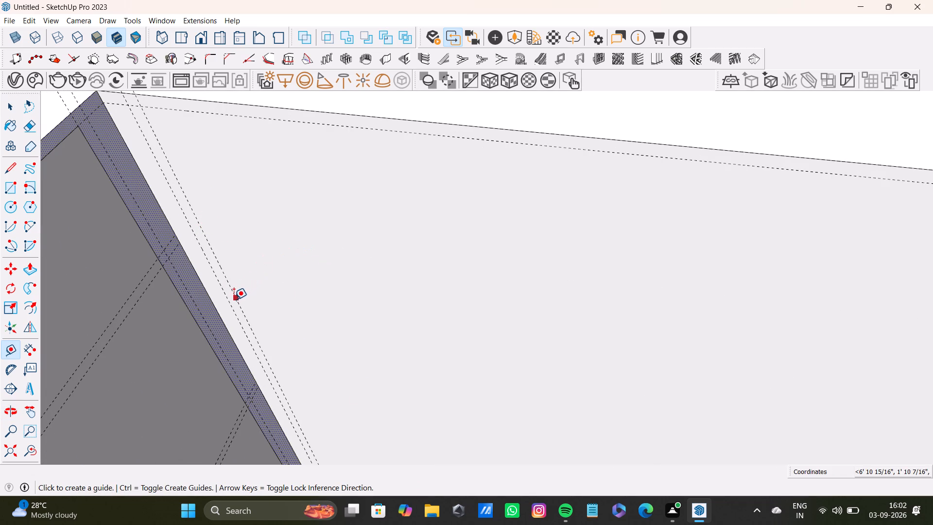
pyautogui.click(234, 299)
pyautogui.scroll(-7, 605, 322)
pyautogui.moveTo(624, 341); pyautogui.dragTo(510, 300, button='middle')
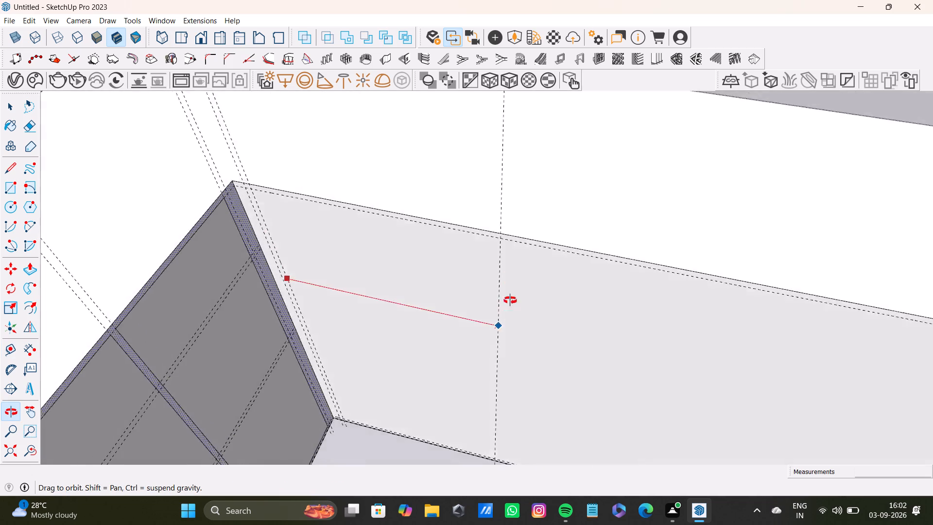
pyautogui.moveTo(510, 300); pyautogui.dragTo(454, 323, button='middle')
pyautogui.moveTo(466, 323); pyautogui.dragTo(479, 311, button='middle')
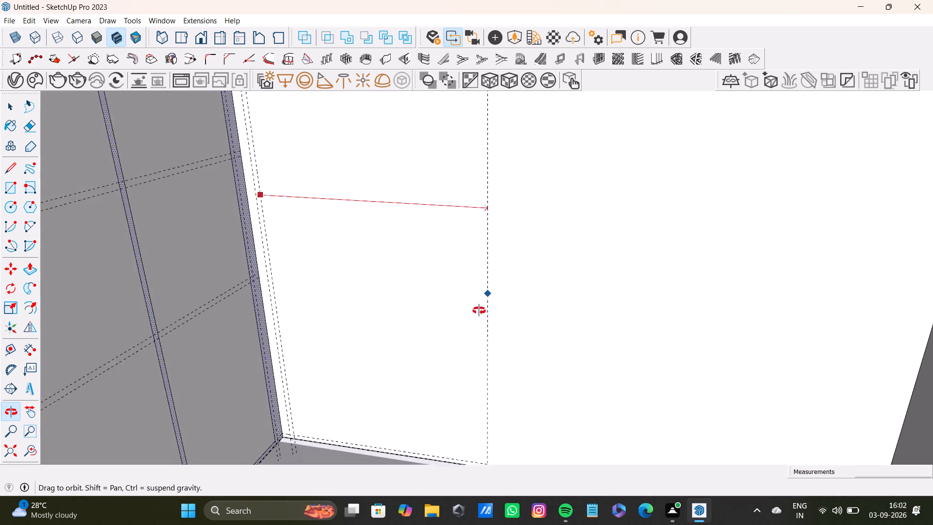
pyautogui.moveTo(479, 311); pyautogui.dragTo(479, 317, button='middle')
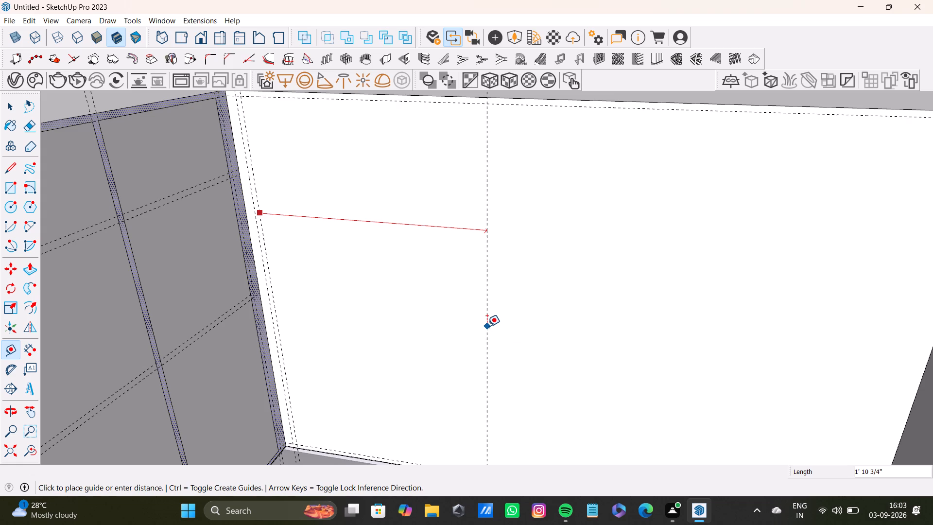
pyautogui.scroll(-4, 463, 329)
pyautogui.keyDown('shift'); pyautogui.moveTo(467, 325); pyautogui.dragTo(389, 296, button='middle'); pyautogui.keyUp('shift')
pyautogui.moveTo(389, 296); pyautogui.dragTo(432, 315, button='middle')
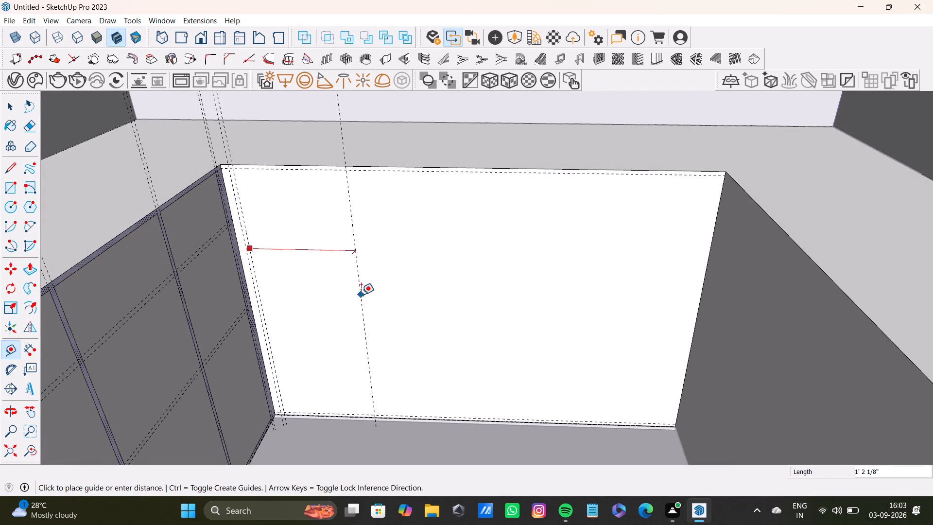
pyautogui.click(377, 294)
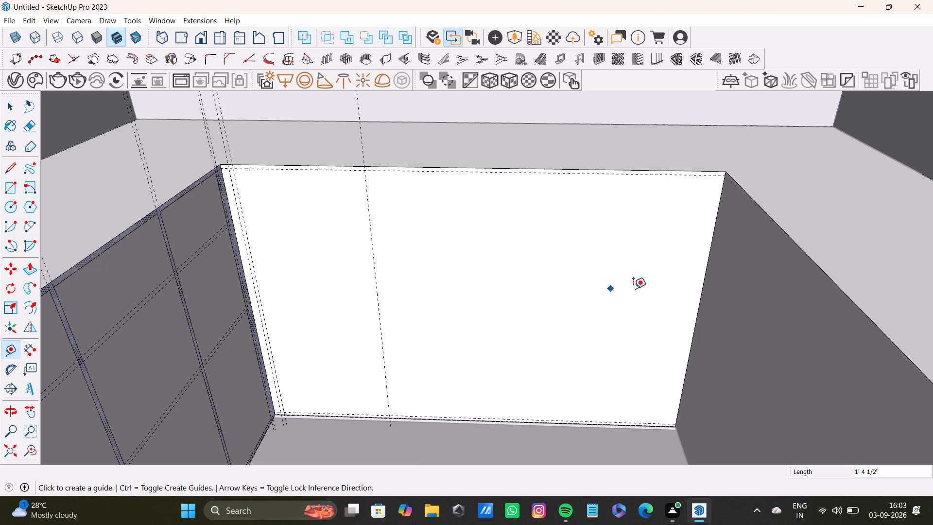
# Place a vertical guide 1" inside the adjoining face's far side edge.
pyautogui.click(693, 316)
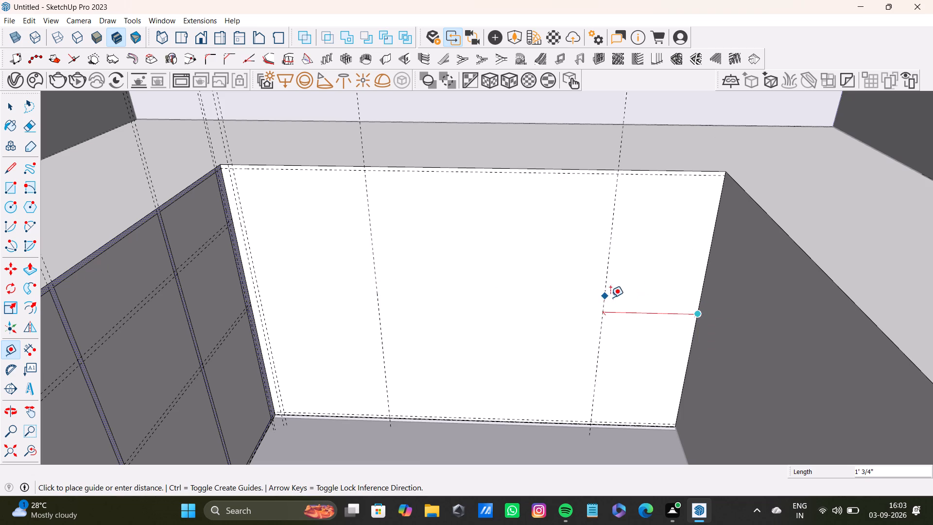
pyautogui.press('1')
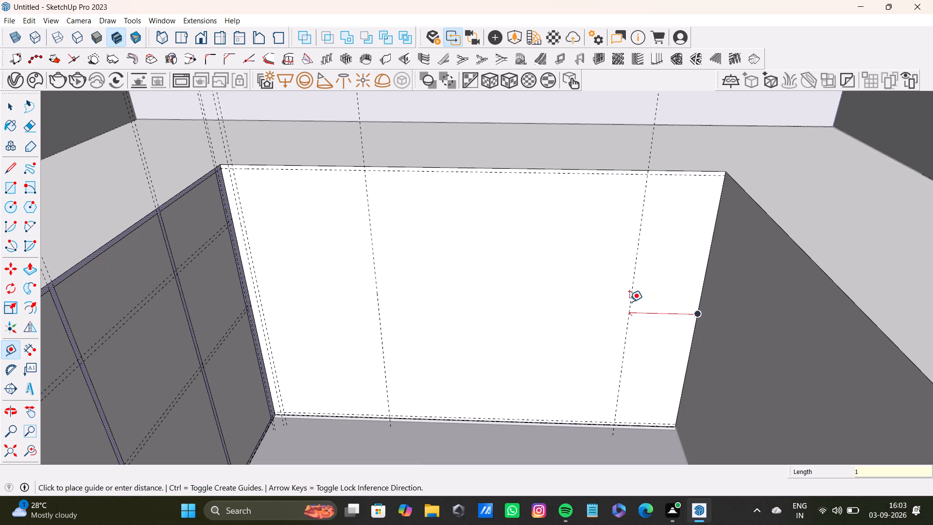
pyautogui.hotkey('shift', '"')
pyautogui.press('Return')
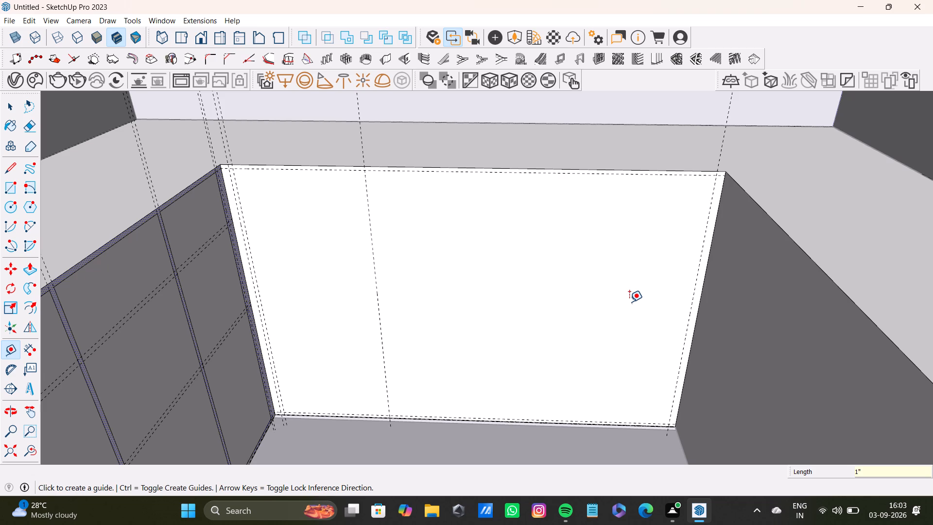
pyautogui.scroll(11, 681, 294)
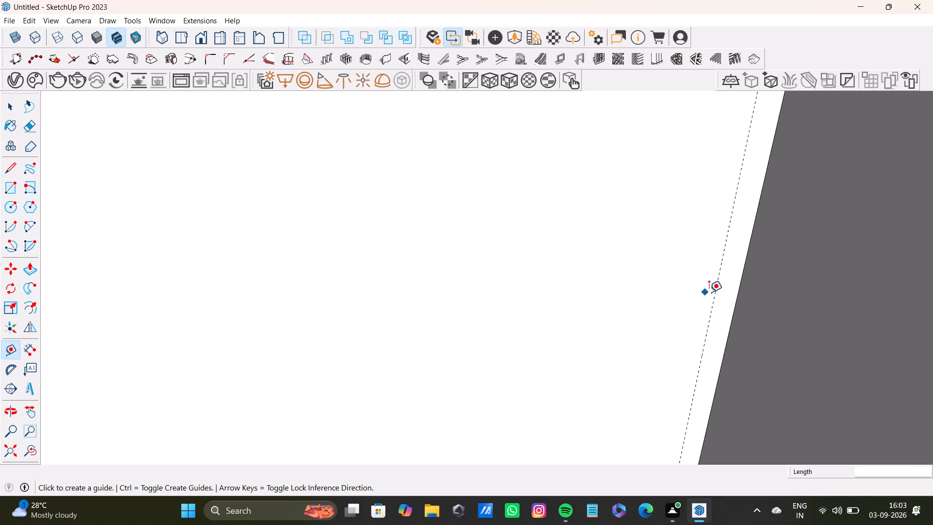
# Place a vertical guide 0.5" inward from the far side border guide on the adjoining face.
pyautogui.click(715, 297)
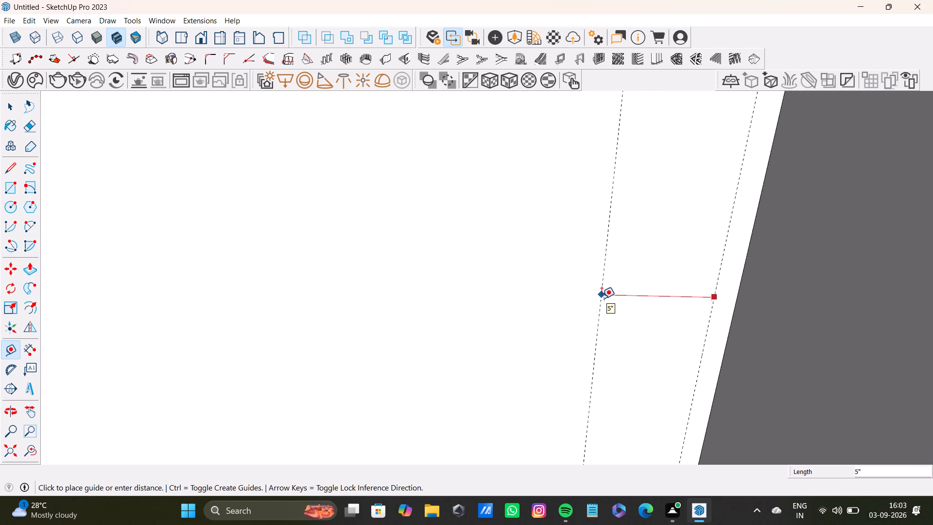
pyautogui.write('0.')
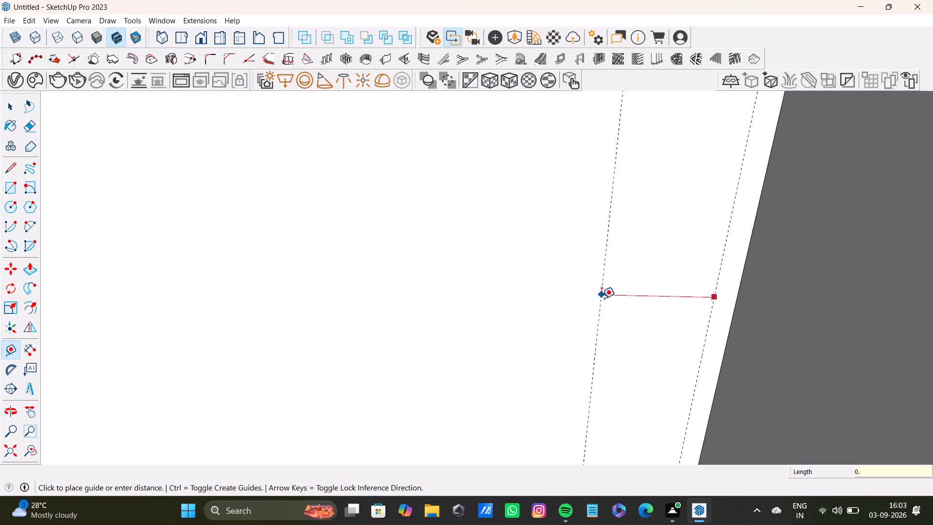
pyautogui.press('5')
pyautogui.hotkey('shift', '"')
pyautogui.press('Return')
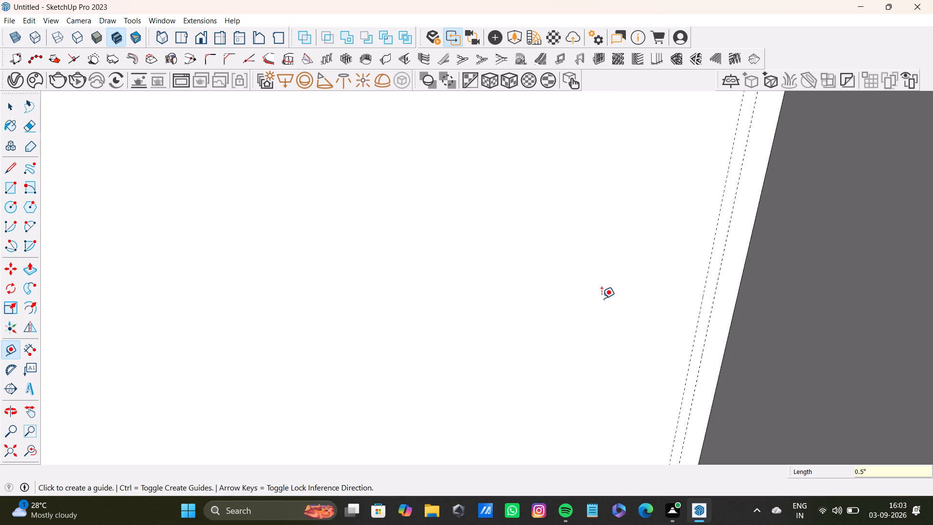
# Place a vertical divider guide about 1' 4 11/16" inward from the inner guide of the far side pair.
pyautogui.scroll(-4, 627, 234)
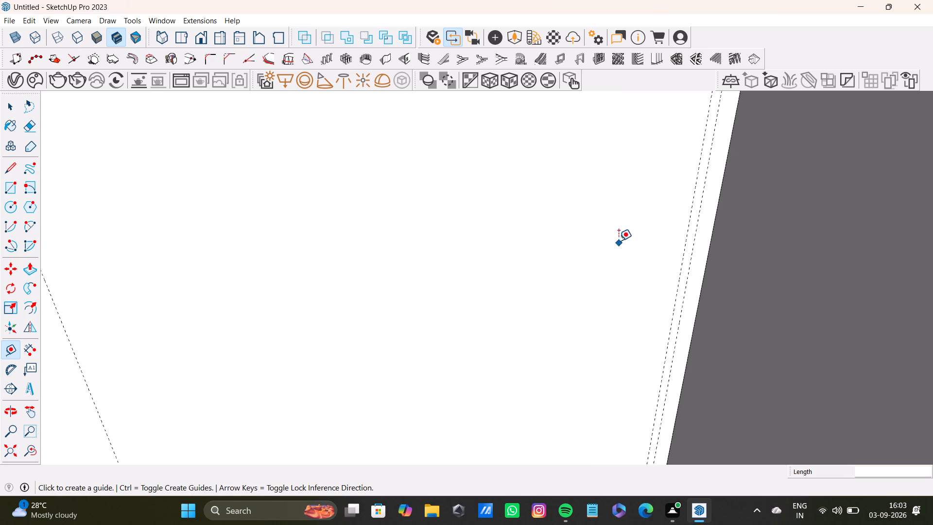
pyautogui.scroll(-4, 619, 241)
pyautogui.moveTo(524, 276); pyautogui.dragTo(547, 346, button='middle')
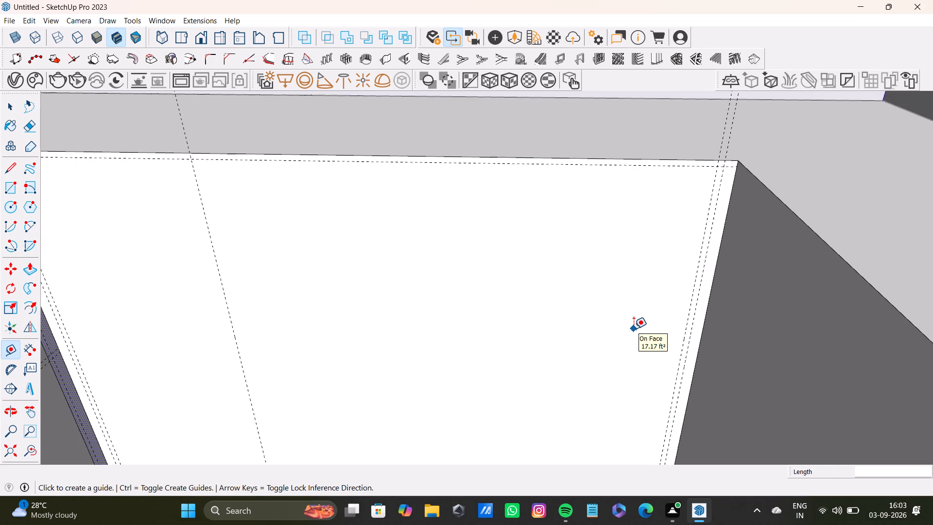
pyautogui.press('t')
pyautogui.click(684, 332)
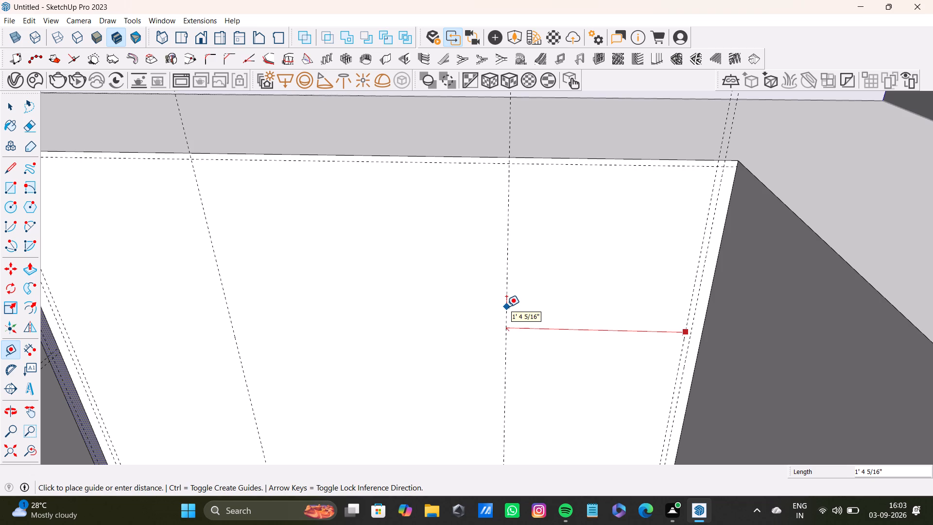
pyautogui.scroll(-2, 506, 307)
pyautogui.keyDown('shift'); pyautogui.moveTo(512, 315); pyautogui.dragTo(519, 241, button='middle'); pyautogui.keyUp('shift')
pyautogui.click(513, 240)
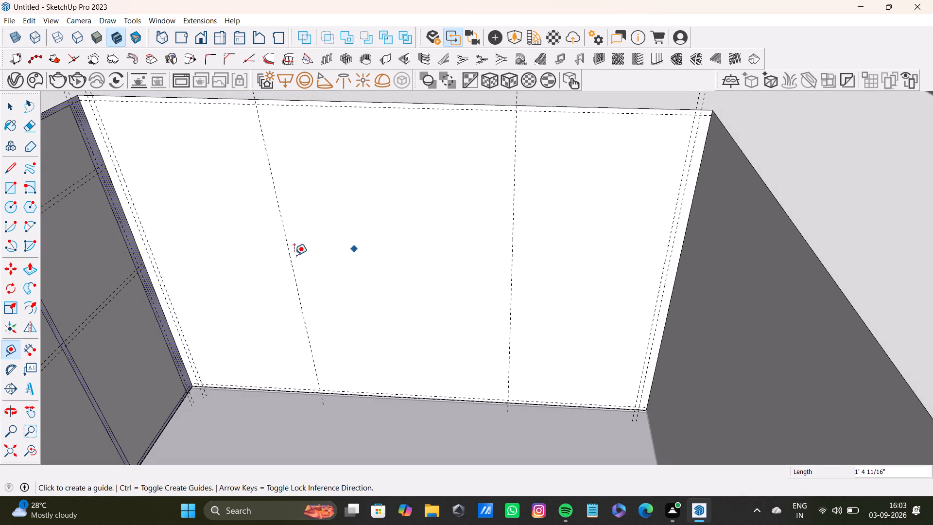
# Place a guide 0.5" from the vertical divider guide nearest the panelled corner, toward the middle of the face.
pyautogui.click(291, 266)
pyautogui.press('space')
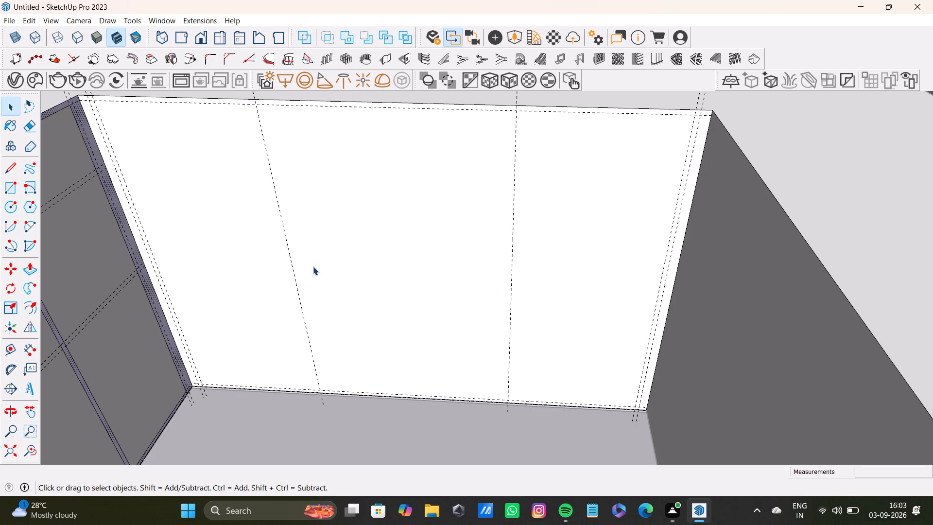
pyautogui.write('t')
pyautogui.scroll(7, 298, 290)
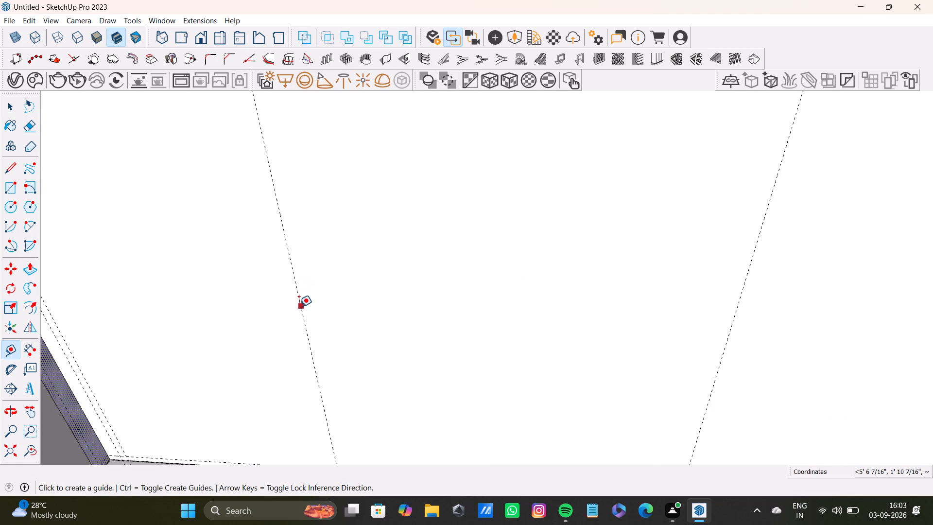
pyautogui.moveTo(299, 307); pyautogui.dragTo(303, 307)
pyautogui.write('0.5')
pyautogui.hotkey('shift', '"')
pyautogui.press('Return')
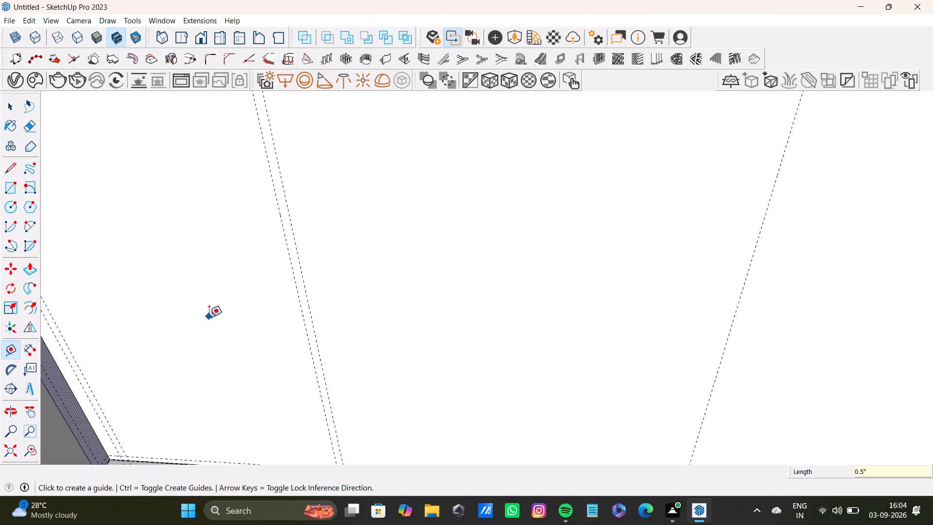
# Place a guide 0.5" from the other vertical divider guide, toward the middle of the face.
pyautogui.scroll(-6, 223, 336)
pyautogui.keyDown('shift'); pyautogui.moveTo(312, 285); pyautogui.dragTo(315, 389, button='middle'); pyautogui.keyUp('shift')
pyautogui.scroll(3, 501, 314)
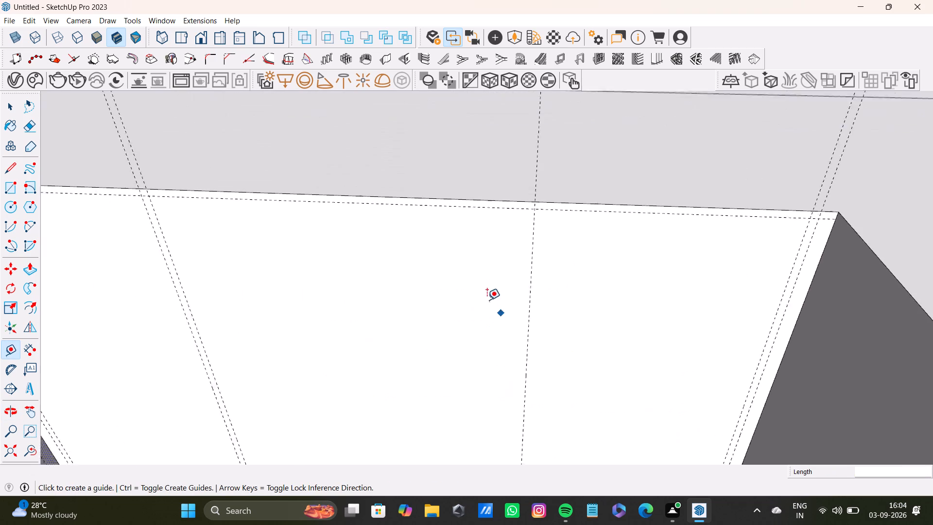
pyautogui.click(535, 299)
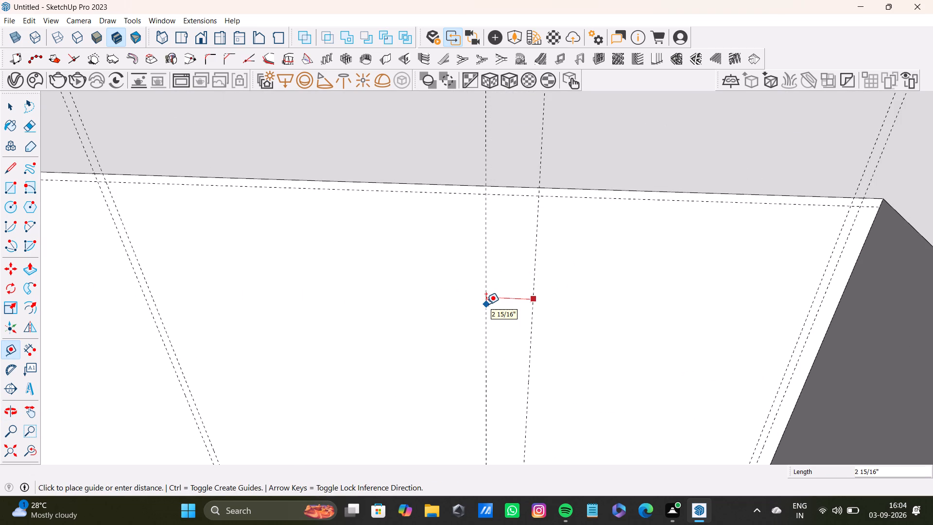
pyautogui.write('0.5')
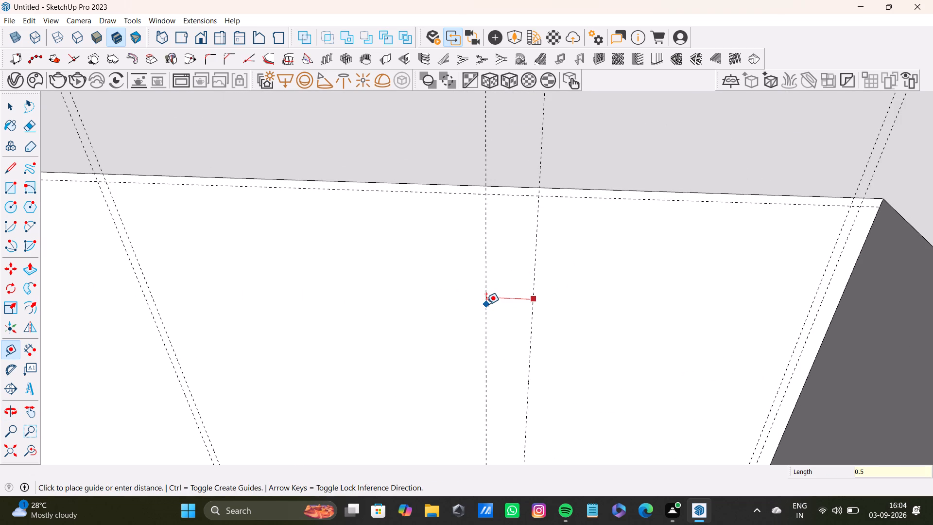
pyautogui.hotkey('shift', '"')
pyautogui.press('Return')
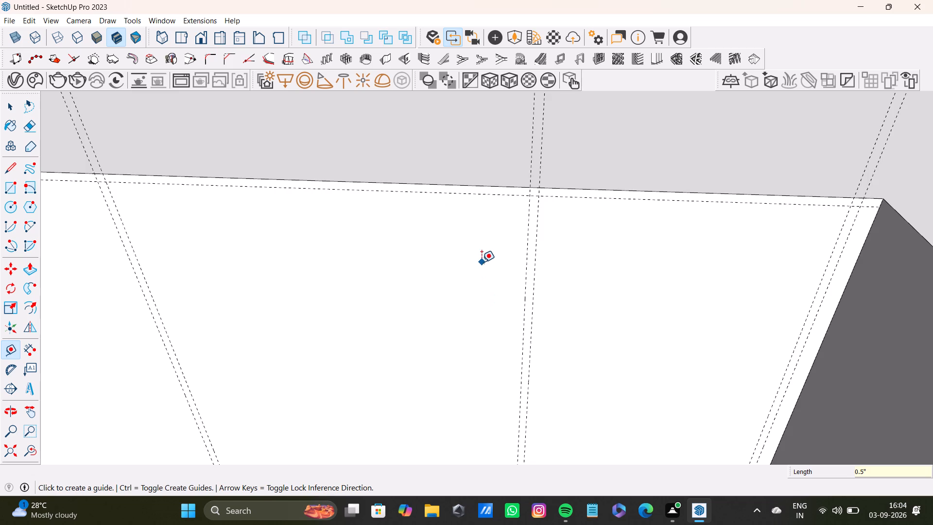
# Place a horizontal divider guide about 9 7/16" below the adjoining face's top border guide.
pyautogui.scroll(-7, 482, 262)
pyautogui.moveTo(456, 319); pyautogui.dragTo(529, 289, button='middle')
pyautogui.scroll(4, 407, 224)
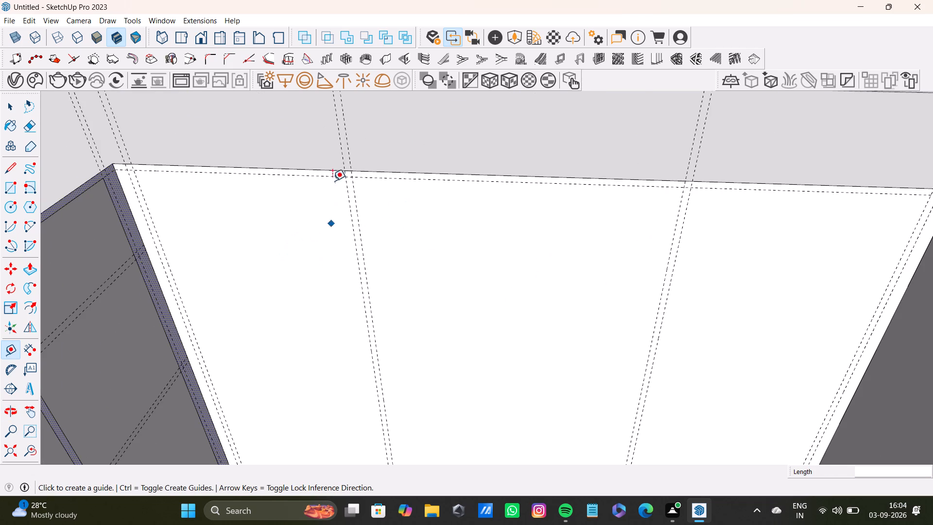
pyautogui.scroll(6, 269, 191)
pyautogui.scroll(-9, 368, 188)
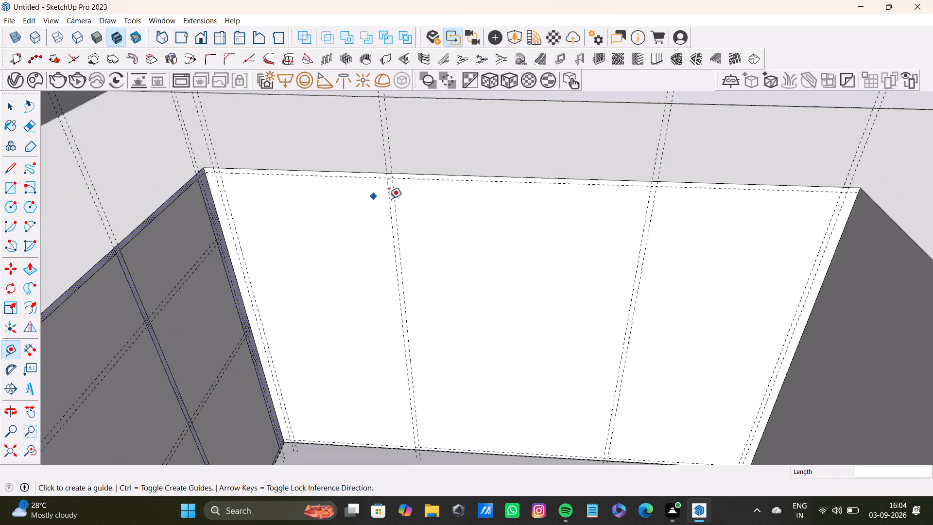
pyautogui.scroll(9, 431, 182)
pyautogui.click(451, 177)
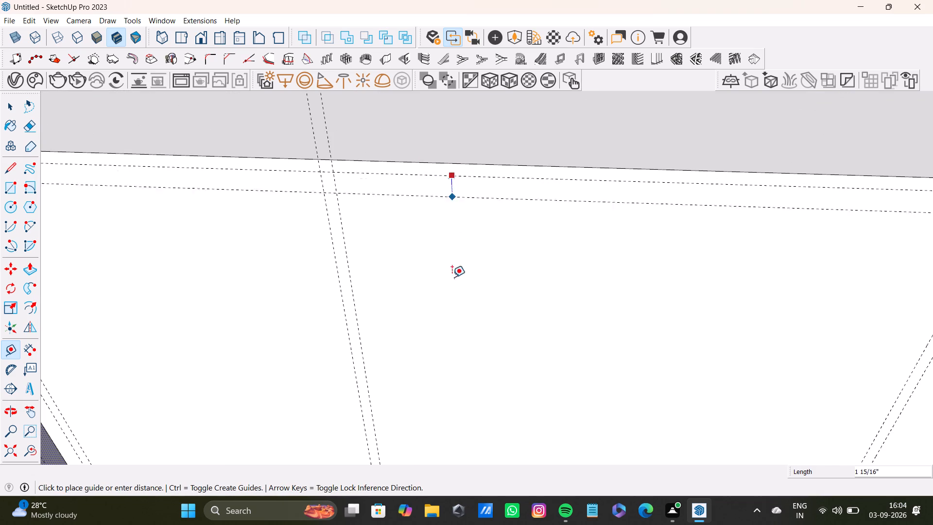
pyautogui.scroll(-3, 462, 323)
pyautogui.moveTo(493, 357); pyautogui.dragTo(389, 199, button='middle')
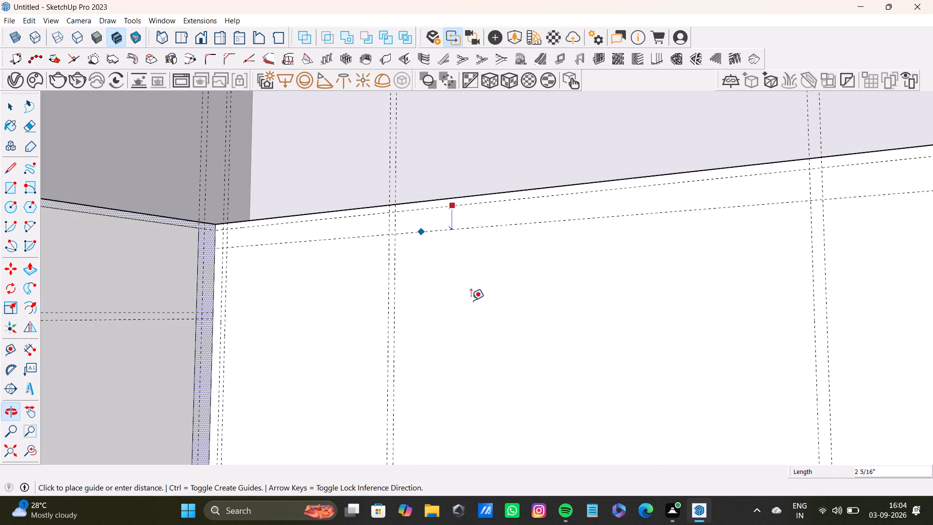
pyautogui.click(489, 357)
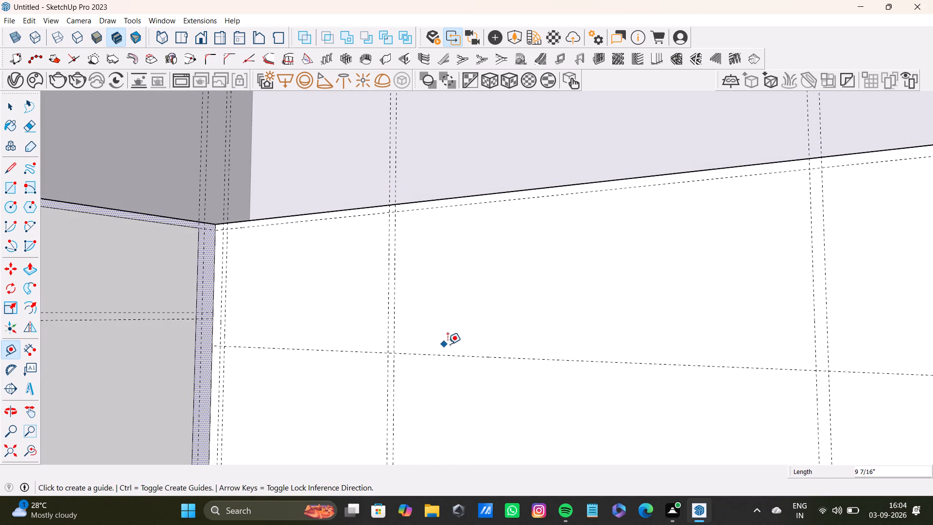
# Place a second horizontal guide 0.5" below the upper divider guide.
pyautogui.click(464, 354)
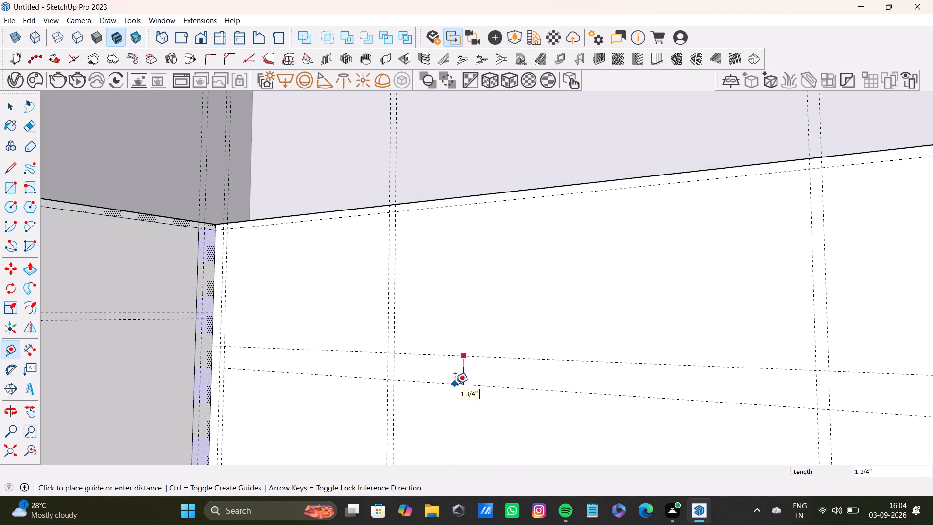
pyautogui.write('0.5')
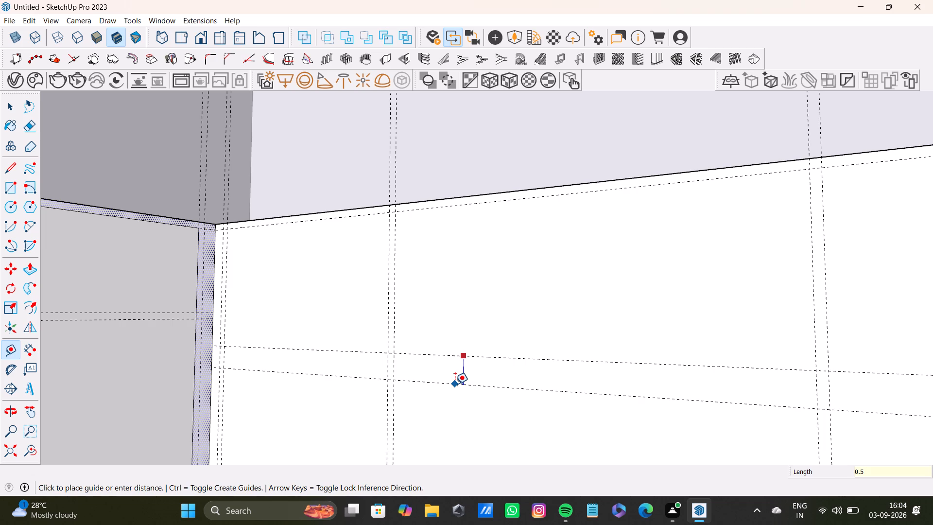
pyautogui.hotkey('shift', '"')
pyautogui.press('Return')
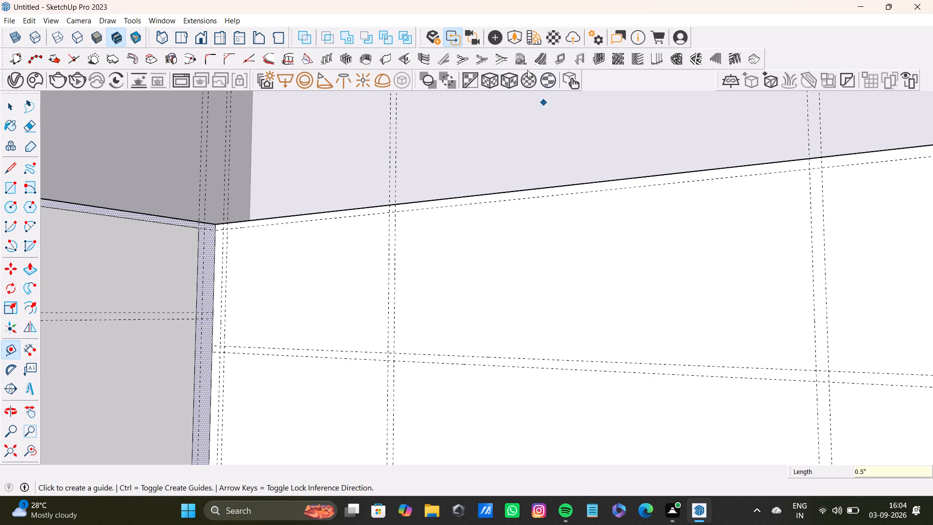
# Place a lower horizontal divider guide about 11 9/16" below the second guide of the upper divider pair.
pyautogui.scroll(-4, 476, 190)
pyautogui.moveTo(480, 286); pyautogui.dragTo(467, 165, button='middle')
pyautogui.moveTo(497, 202); pyautogui.dragTo(520, 249, button='middle')
pyautogui.scroll(11, 552, 272)
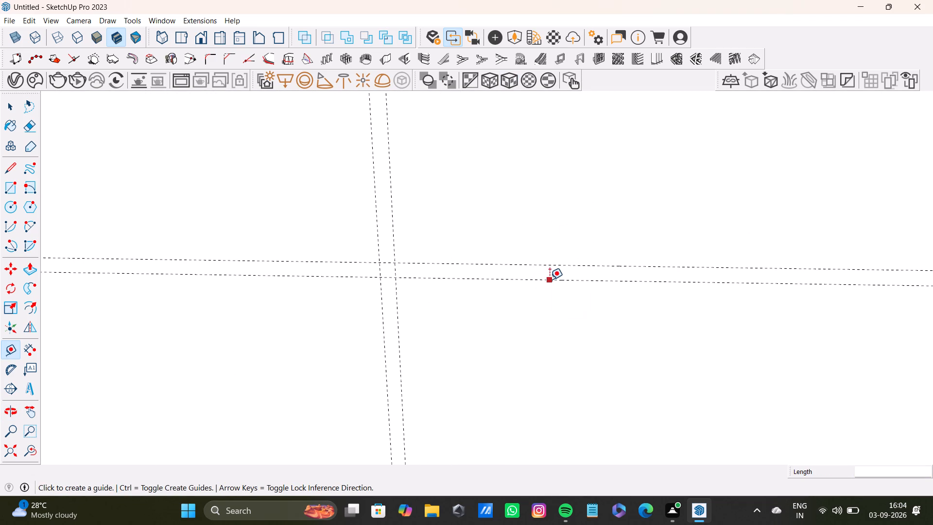
pyautogui.click(550, 280)
pyautogui.scroll(-5, 548, 339)
pyautogui.moveTo(604, 374); pyautogui.dragTo(549, 282, button='middle')
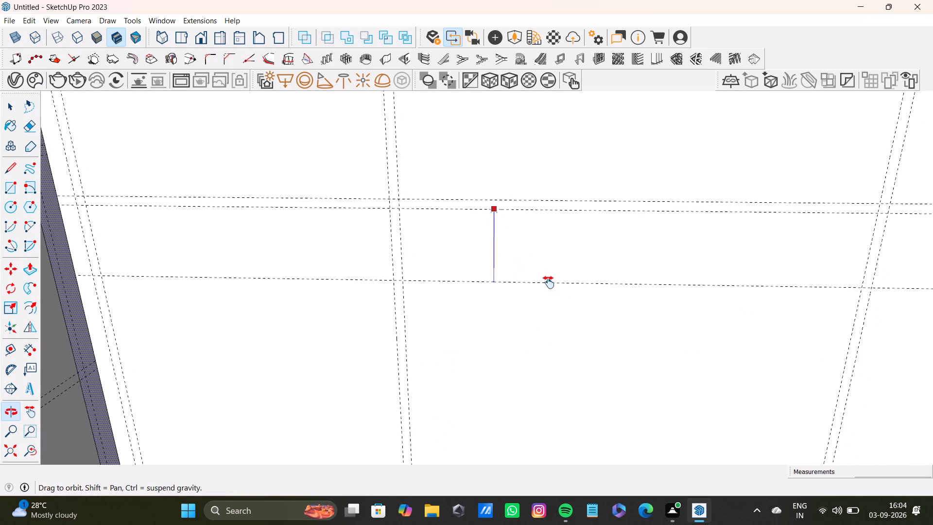
pyautogui.moveTo(549, 282); pyautogui.dragTo(533, 230, button='middle')
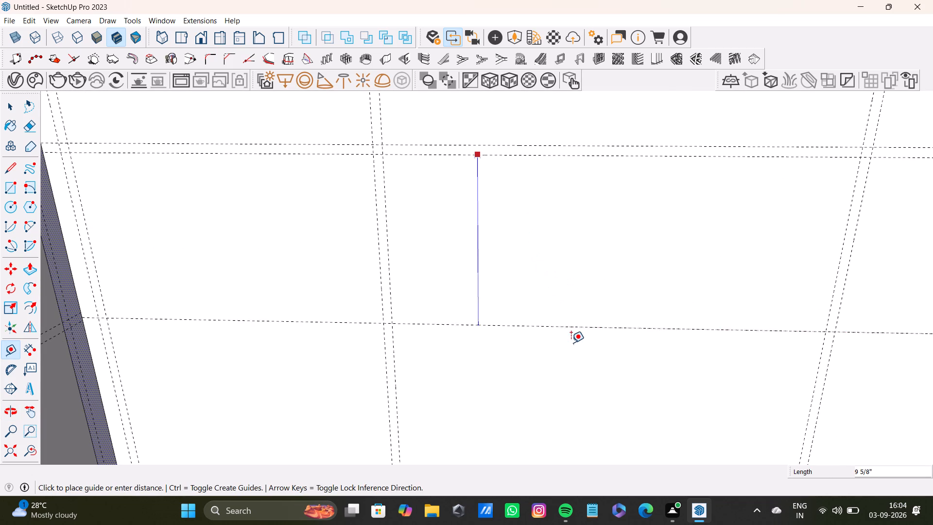
pyautogui.scroll(-3, 571, 344)
pyautogui.keyDown('shift'); pyautogui.moveTo(578, 346); pyautogui.dragTo(515, 234, button='middle'); pyautogui.keyUp('shift')
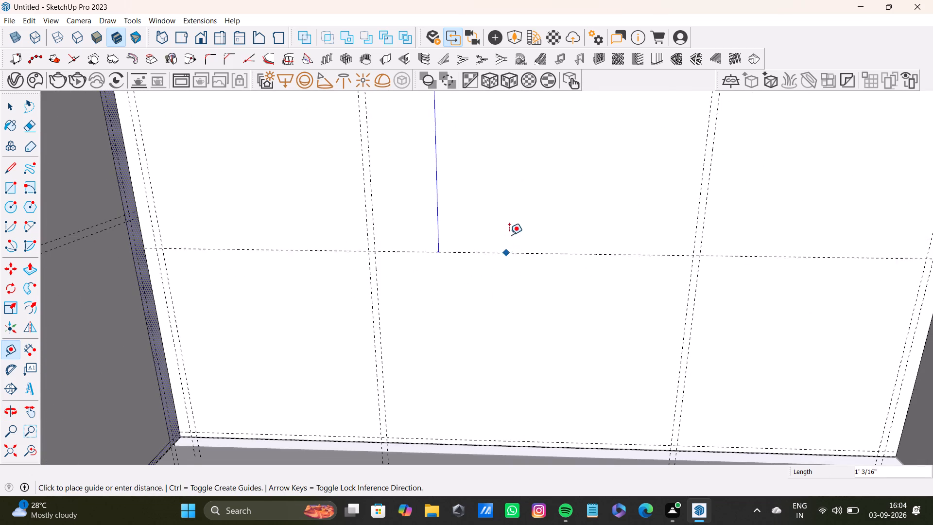
pyautogui.scroll(-3, 511, 233)
pyautogui.keyDown('shift'); pyautogui.moveTo(509, 235); pyautogui.dragTo(489, 281, button='middle'); pyautogui.keyUp('shift')
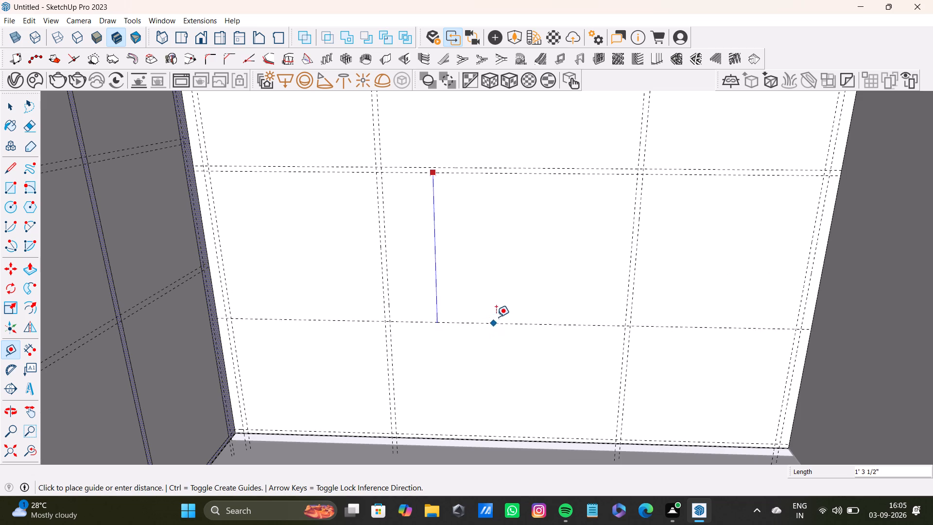
pyautogui.moveTo(503, 307); pyautogui.dragTo(500, 339, button='middle')
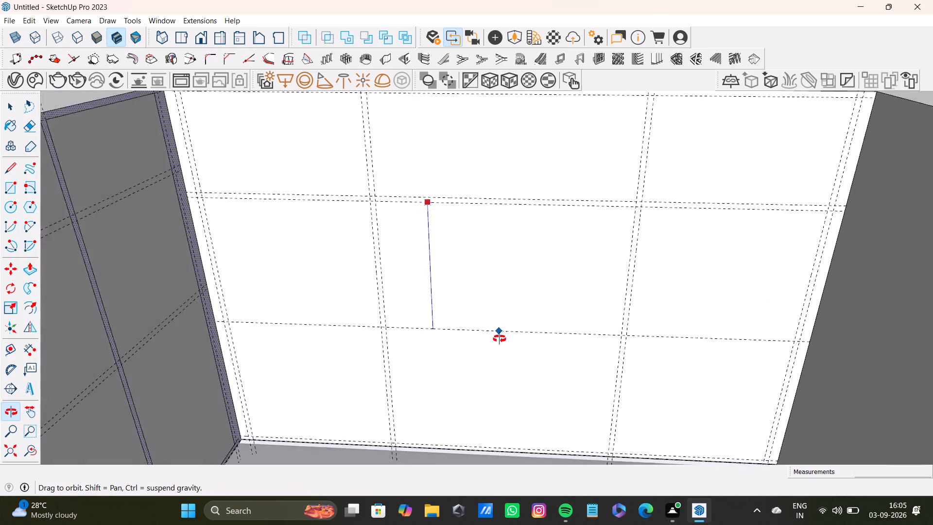
pyautogui.moveTo(500, 339); pyautogui.dragTo(504, 345, button='middle')
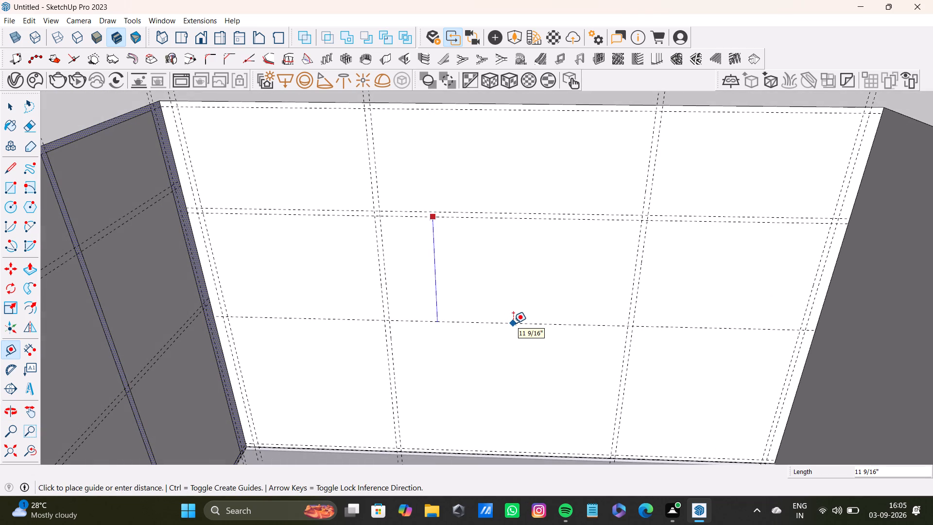
pyautogui.click(513, 323)
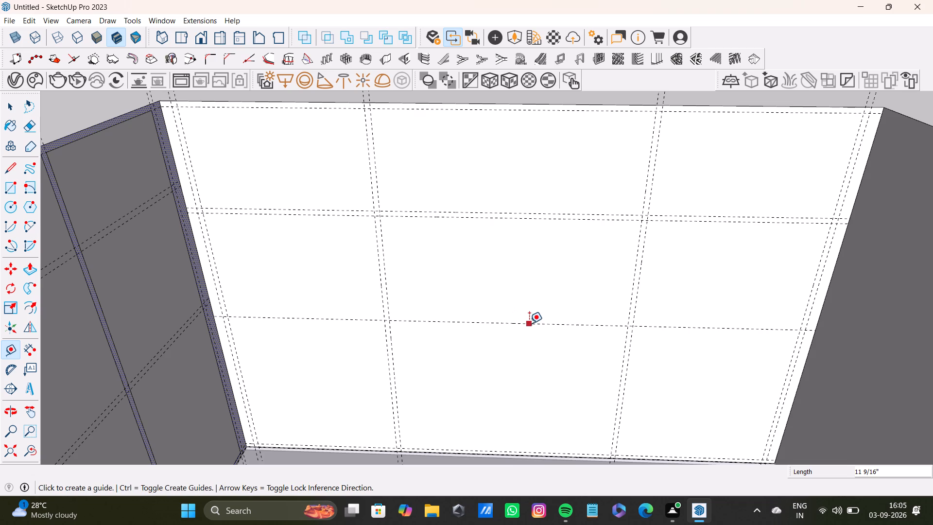
# Pair the lower horizontal divider guide with another guide offset 0.5" from it.
pyautogui.click(529, 323)
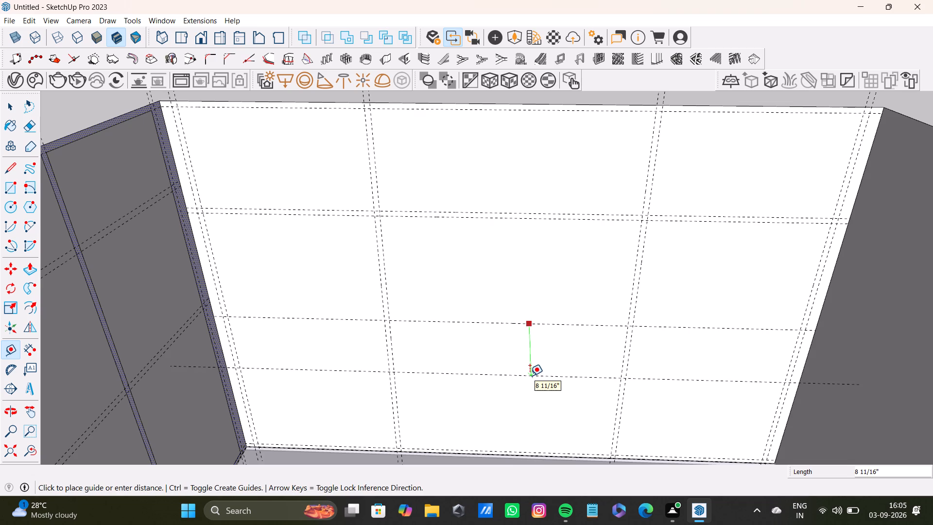
pyautogui.write('0.5')
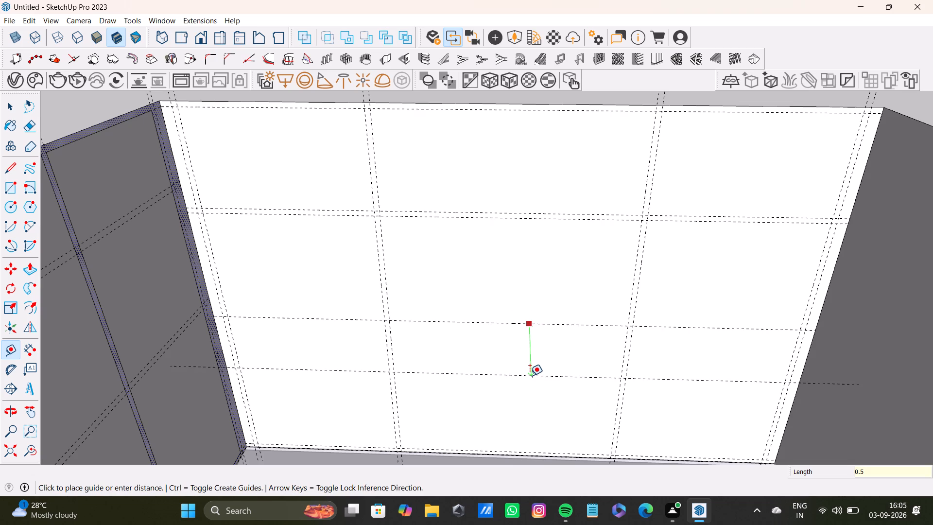
pyautogui.hotkey('shift', '"')
pyautogui.press('Return')
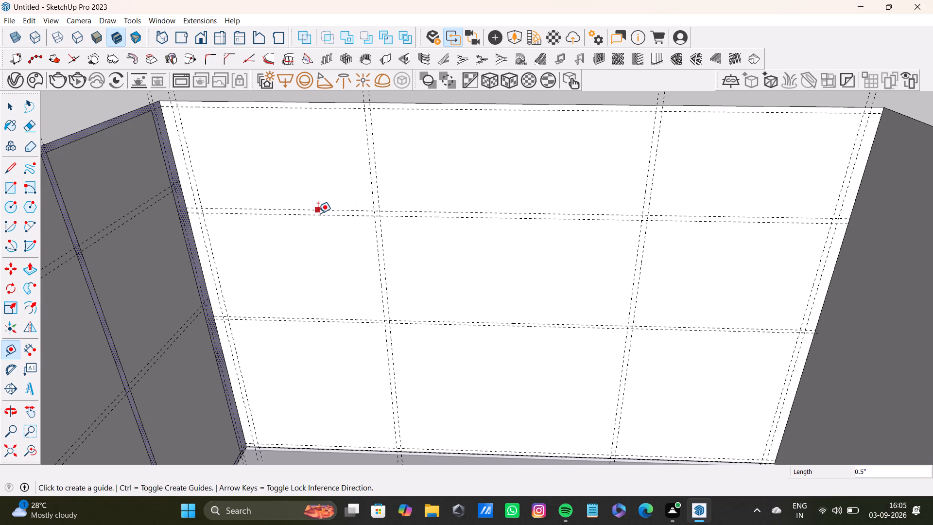
# Place a horizontal guide about 1' 4 3/8" below the face's top border guide and pair it with another 0.5" below.
pyautogui.click(280, 107)
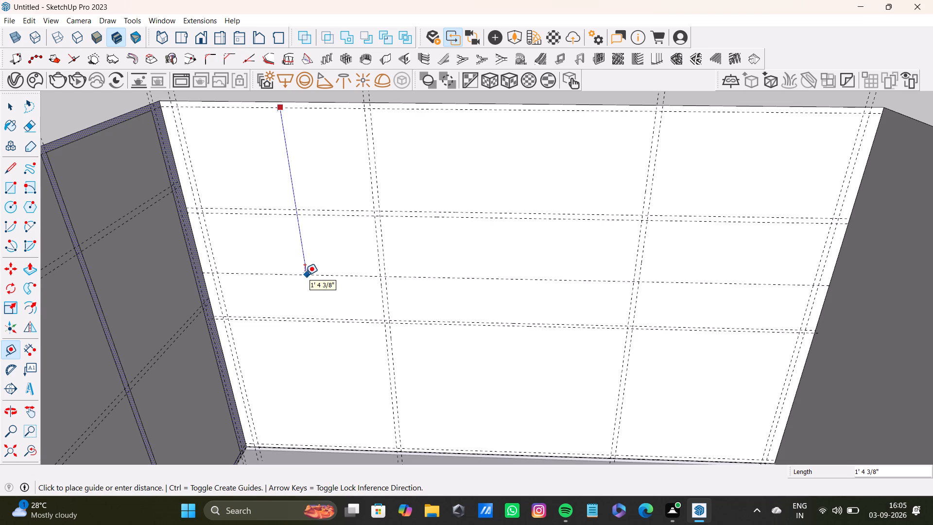
pyautogui.click(305, 275)
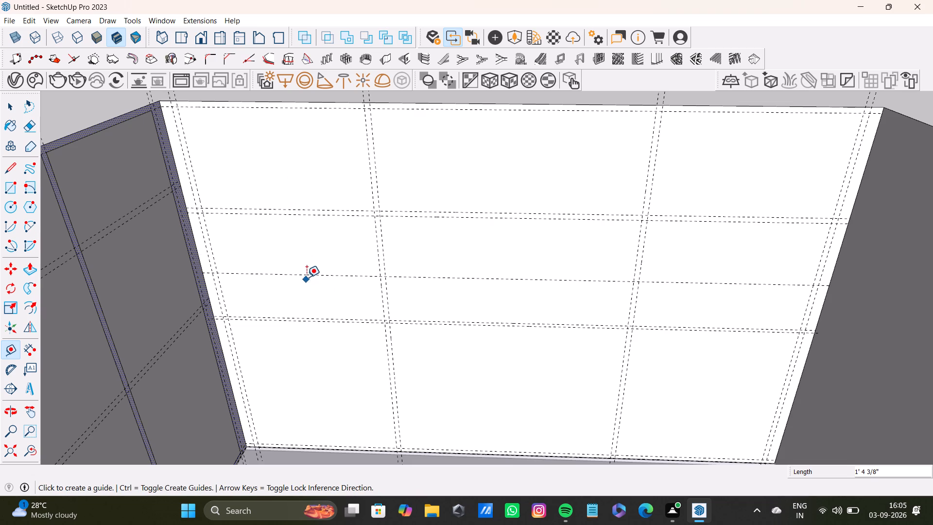
pyautogui.click(311, 273)
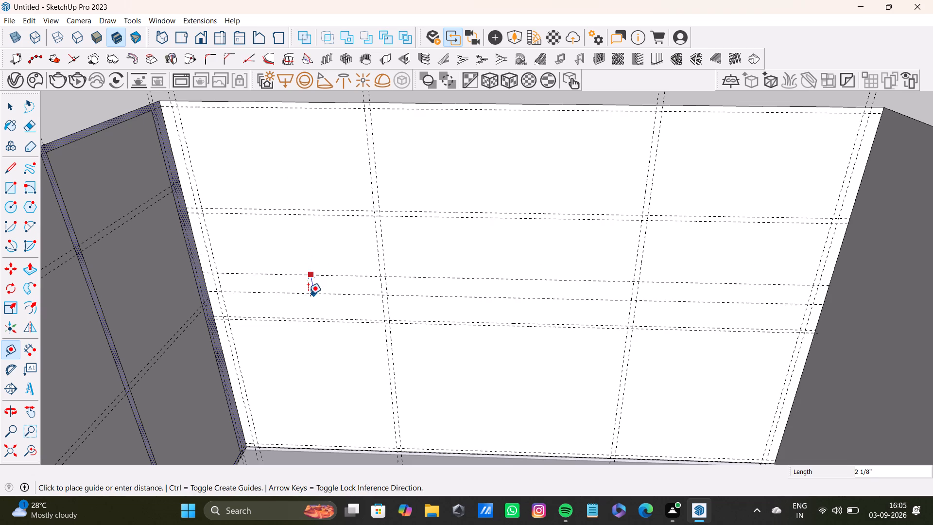
pyautogui.write('0.5')
pyautogui.hotkey('shift', '"')
pyautogui.press('Return')
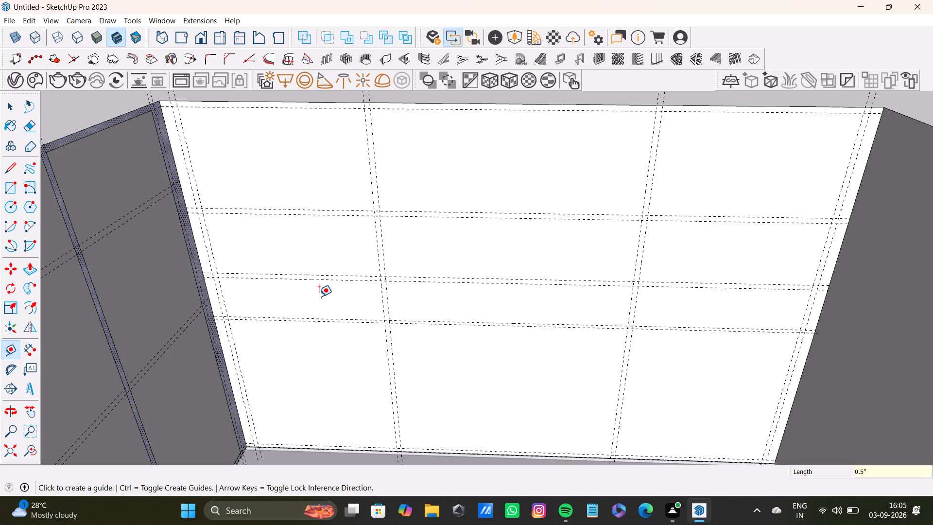
# Draw a rectangle 1' 9 1/2" tall by 1' 4 1/2" wide in the face's first column, from the top border guide to the lowest divider pair.
pyautogui.click(13, 187)
pyautogui.scroll(5, 160, 115)
pyautogui.click(184, 101)
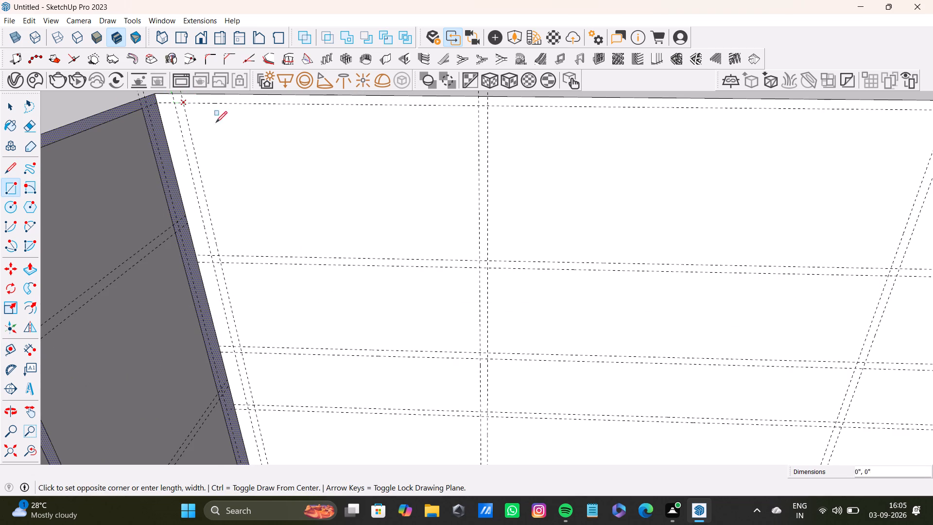
pyautogui.scroll(-2, 444, 371)
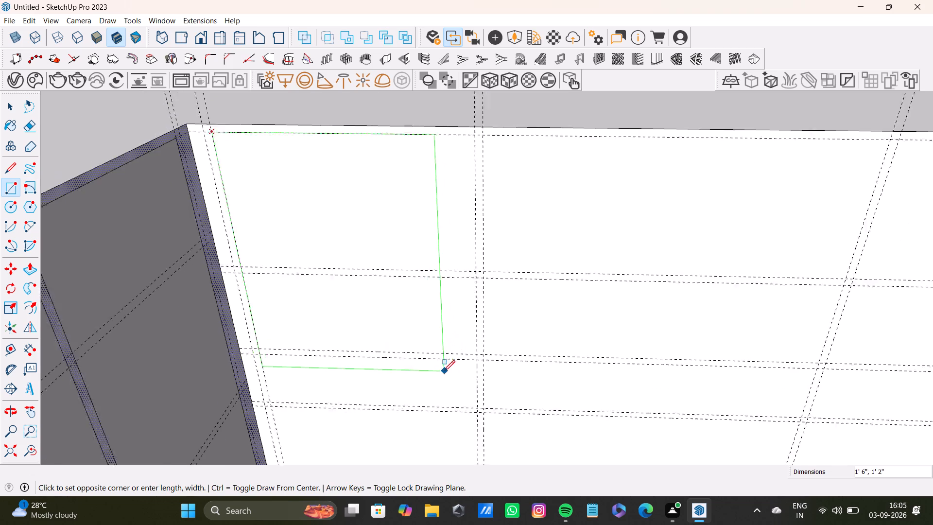
pyautogui.scroll(-2, 444, 371)
pyautogui.moveTo(464, 380); pyautogui.dragTo(425, 319, button='middle')
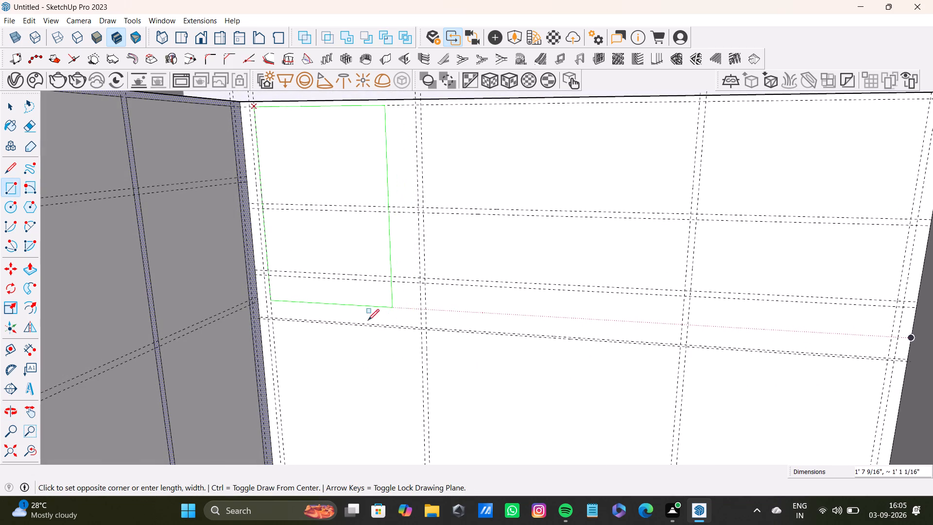
pyautogui.moveTo(362, 302); pyautogui.dragTo(365, 326, button='middle')
pyautogui.scroll(5, 367, 327)
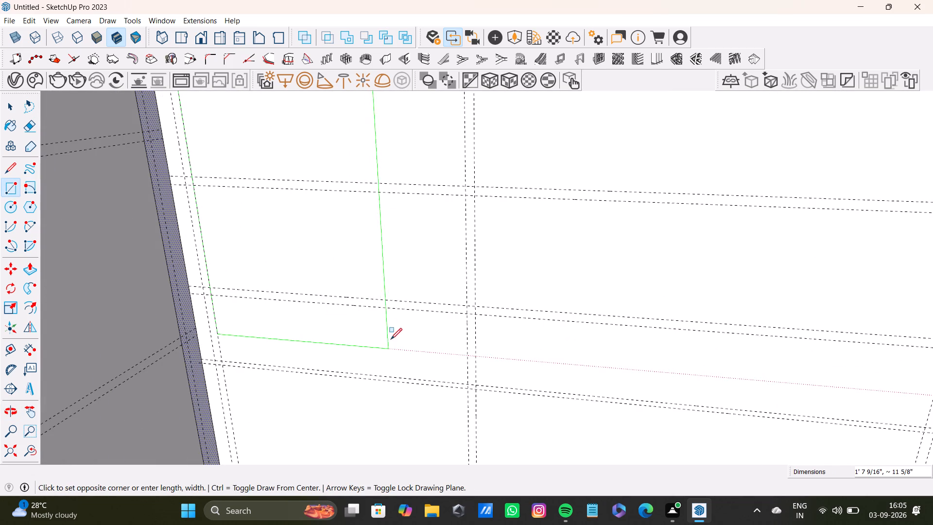
pyautogui.scroll(3, 431, 372)
pyautogui.click(482, 391)
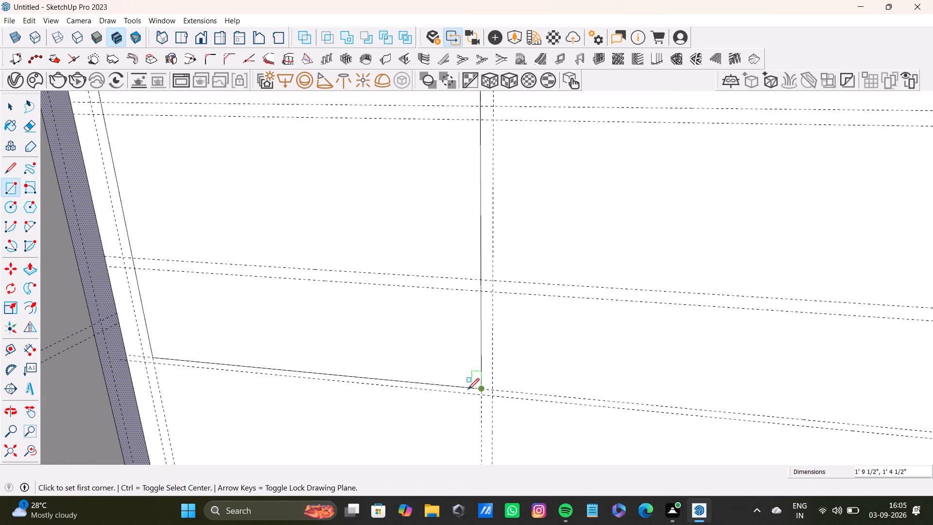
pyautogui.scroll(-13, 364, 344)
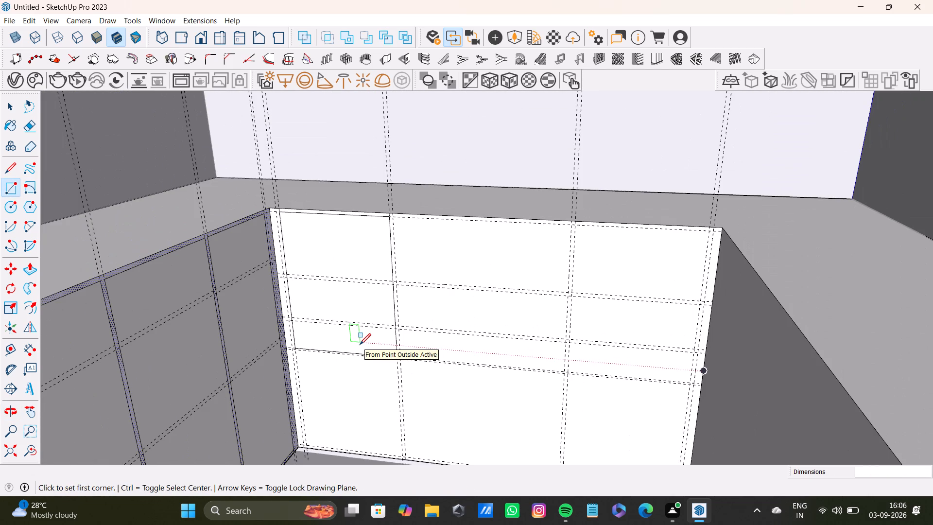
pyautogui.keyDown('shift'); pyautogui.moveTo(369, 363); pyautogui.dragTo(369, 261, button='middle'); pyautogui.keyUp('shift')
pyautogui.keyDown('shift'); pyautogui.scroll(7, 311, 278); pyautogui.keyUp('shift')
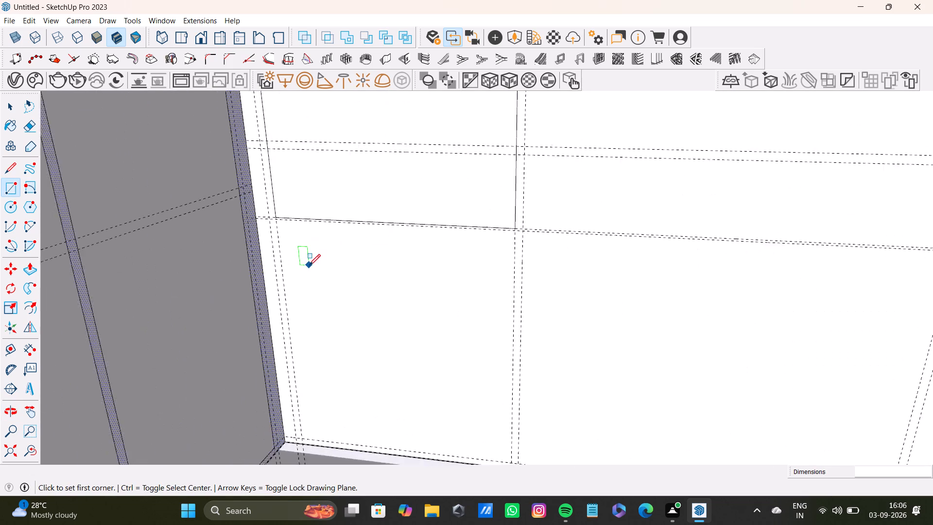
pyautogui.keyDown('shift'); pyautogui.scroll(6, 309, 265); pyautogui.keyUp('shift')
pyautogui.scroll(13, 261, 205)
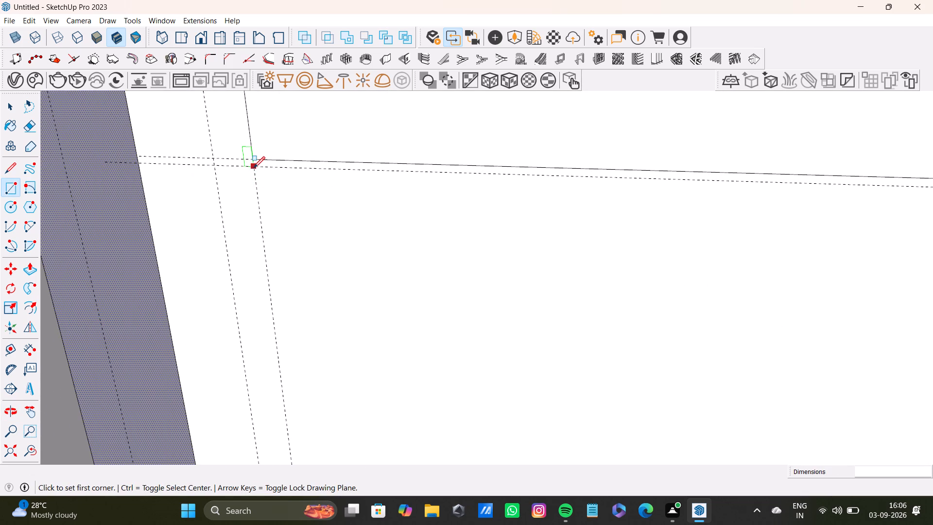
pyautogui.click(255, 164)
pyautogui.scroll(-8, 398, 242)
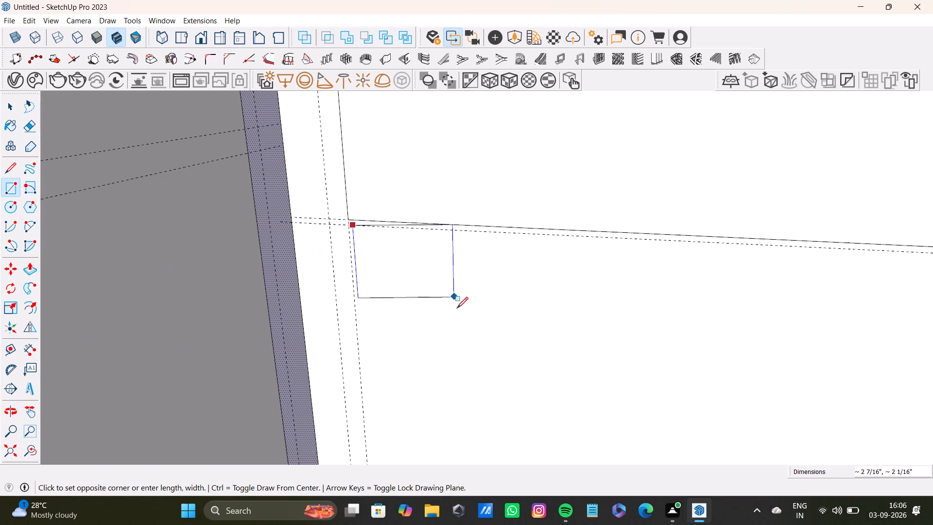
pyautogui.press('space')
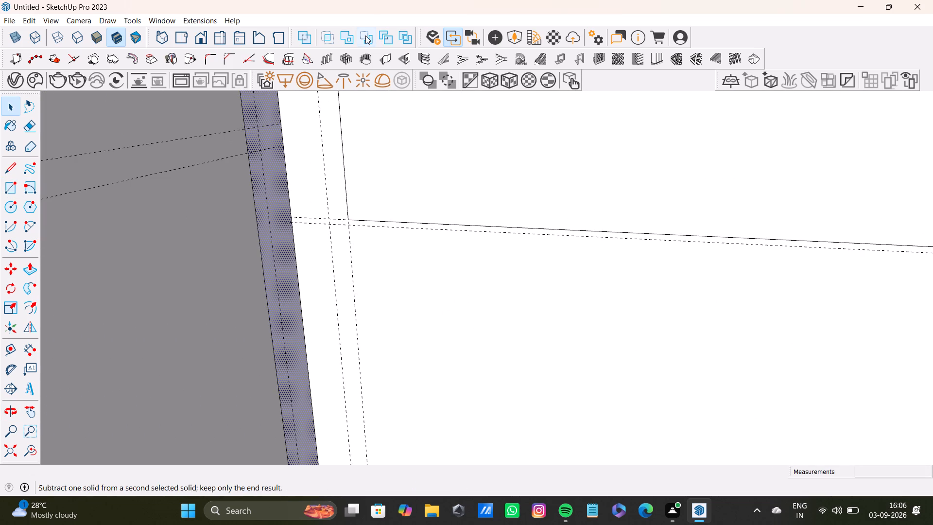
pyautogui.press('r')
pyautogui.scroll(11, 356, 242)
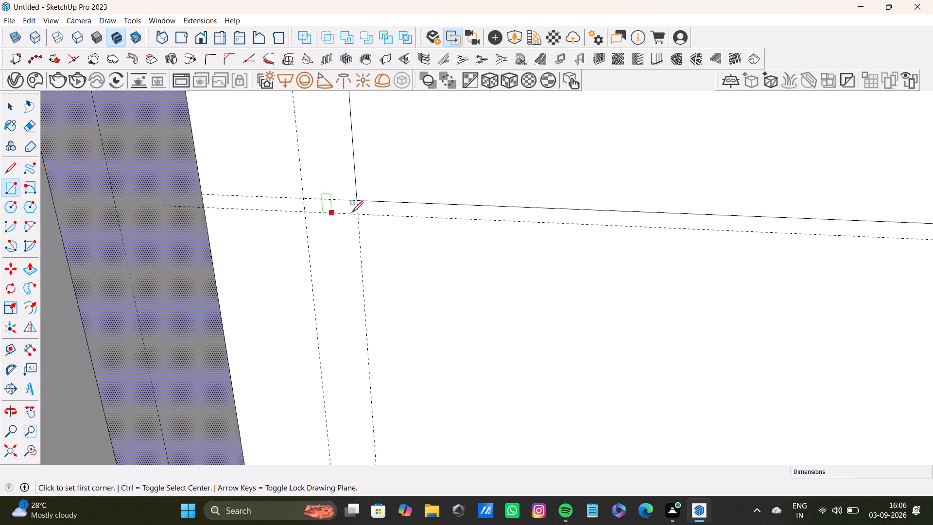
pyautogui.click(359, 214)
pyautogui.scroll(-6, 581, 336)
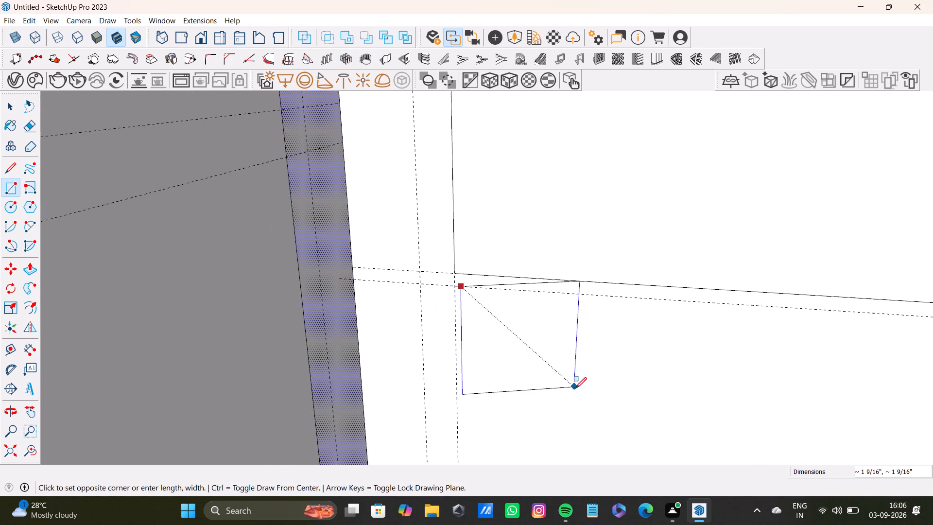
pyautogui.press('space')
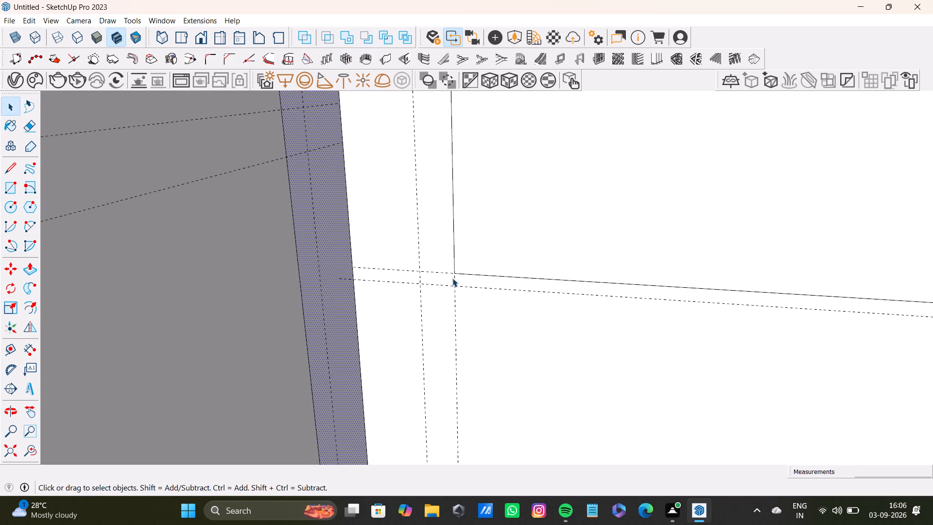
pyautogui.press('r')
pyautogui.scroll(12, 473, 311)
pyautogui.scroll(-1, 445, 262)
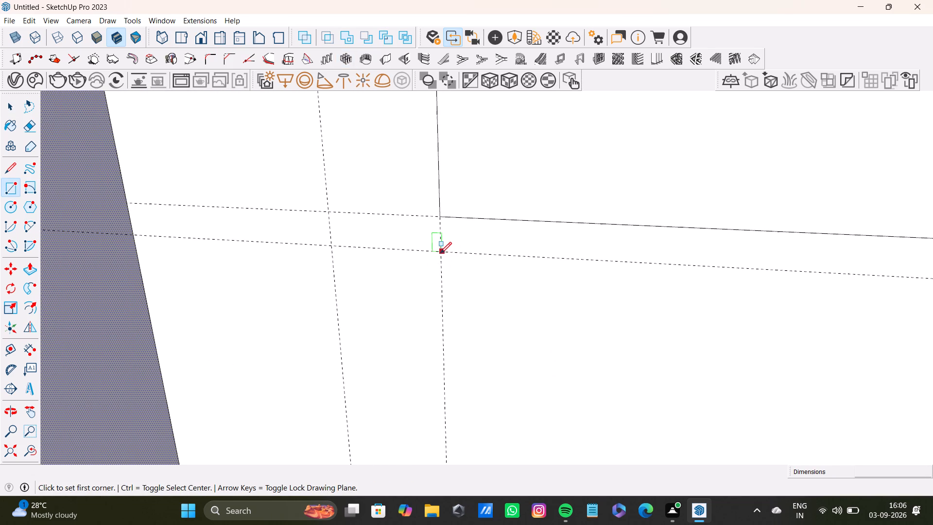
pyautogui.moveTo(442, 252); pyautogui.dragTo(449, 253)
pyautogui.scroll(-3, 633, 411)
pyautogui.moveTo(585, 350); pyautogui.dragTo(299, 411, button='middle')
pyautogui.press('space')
# Delete the second guide of the lowest horizontal divider pair, just below the new rectangle.
pyautogui.click(464, 348)
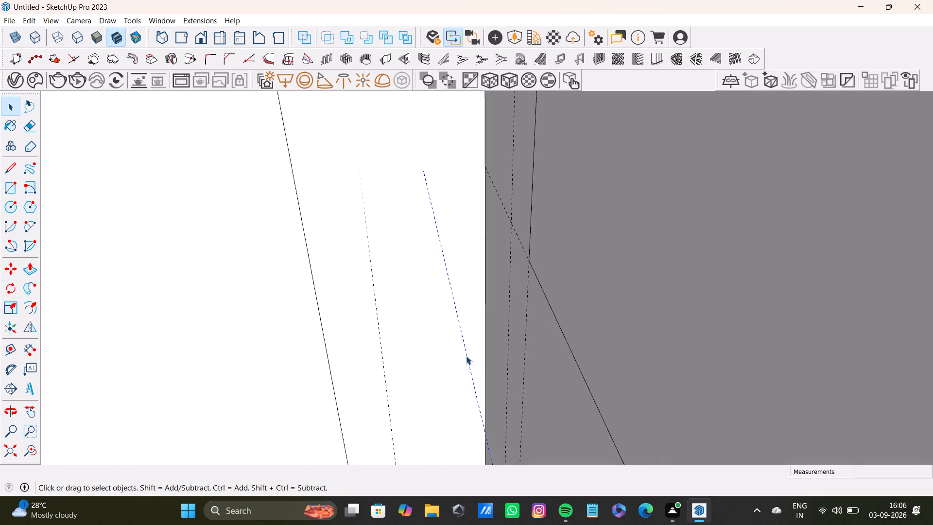
pyautogui.press('Delete')
# Place a replacement horizontal guide 0.5" below the bottom edge of the first column's rectangle.
pyautogui.moveTo(466, 356); pyautogui.dragTo(616, 318, button='middle')
pyautogui.scroll(-7, 618, 153)
pyautogui.keyDown('shift'); pyautogui.moveTo(645, 186); pyautogui.dragTo(365, 213, button='middle'); pyautogui.keyUp('shift')
pyautogui.moveTo(397, 254); pyautogui.dragTo(554, 248, button='middle')
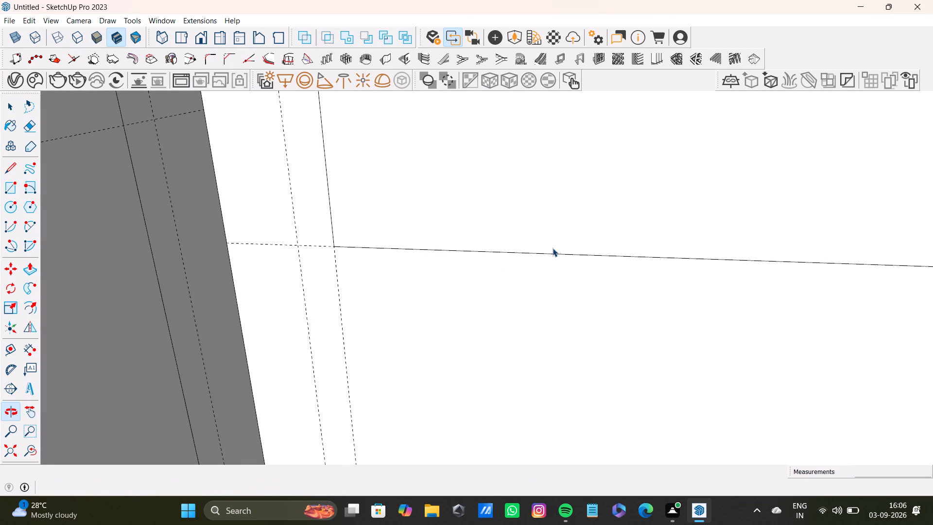
pyautogui.press('t')
pyautogui.scroll(4, 505, 251)
pyautogui.click(565, 254)
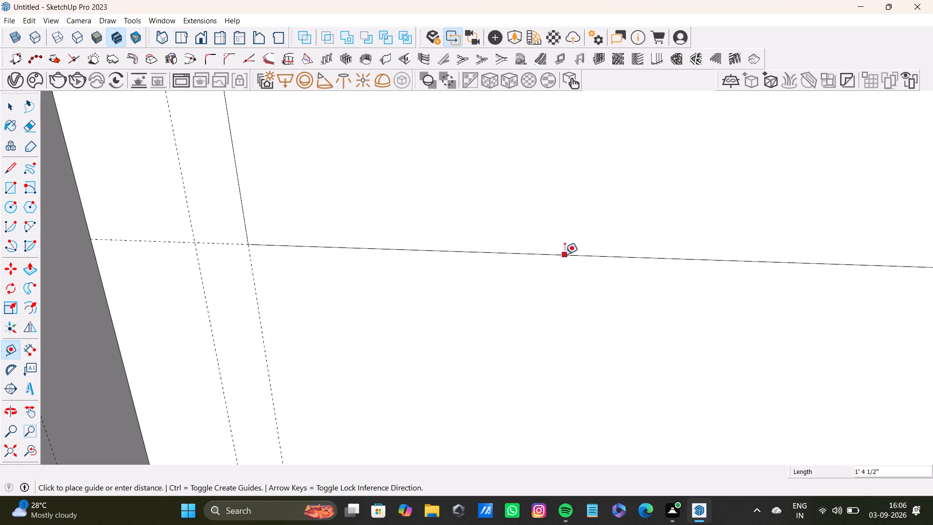
pyautogui.moveTo(595, 333); pyautogui.dragTo(371, 296, button='middle')
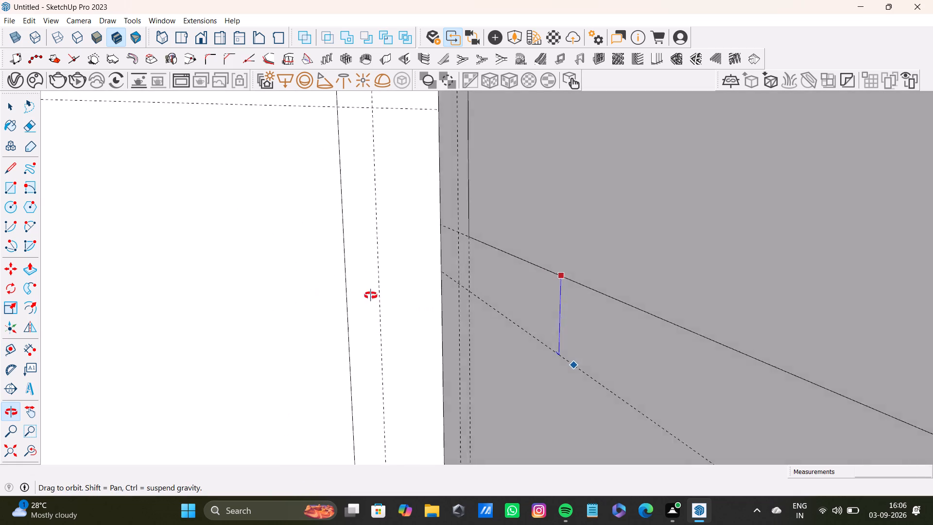
pyautogui.moveTo(371, 296); pyautogui.dragTo(646, 285, button='middle')
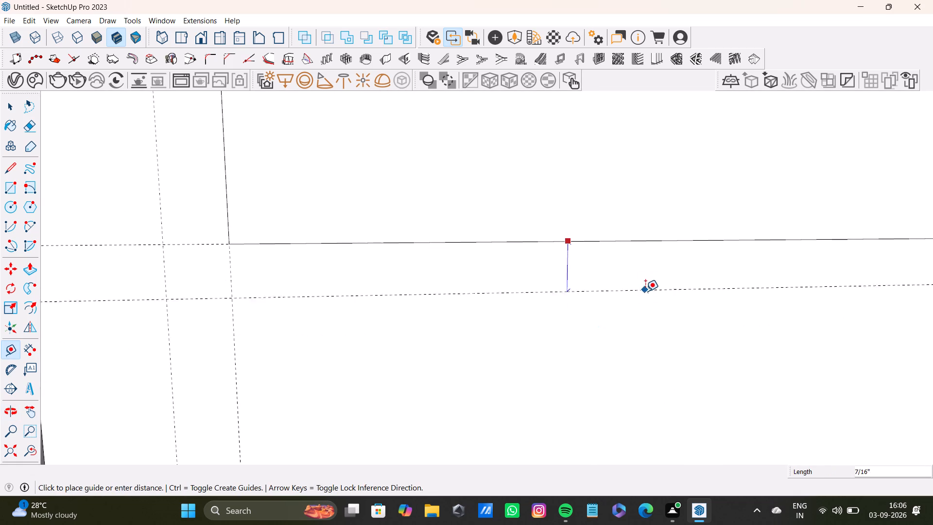
pyautogui.write('0.5')
pyautogui.hotkey('shift', '"')
pyautogui.press('Return')
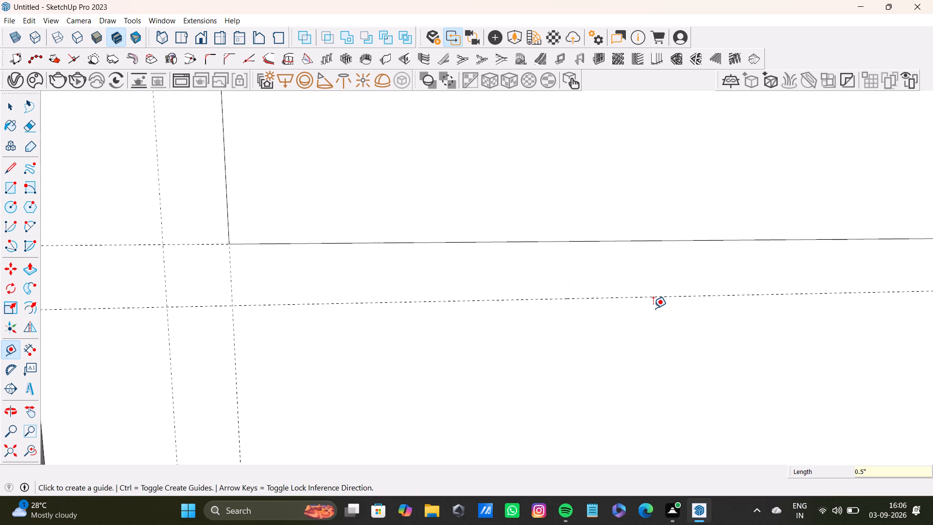
pyautogui.press('space')
# Draw a rectangle 1' 5 1/8" tall by 1' 4 1/2" wide in the first column, from the replaced guide to the bottom border guide.
pyautogui.scroll(-7, 530, 180)
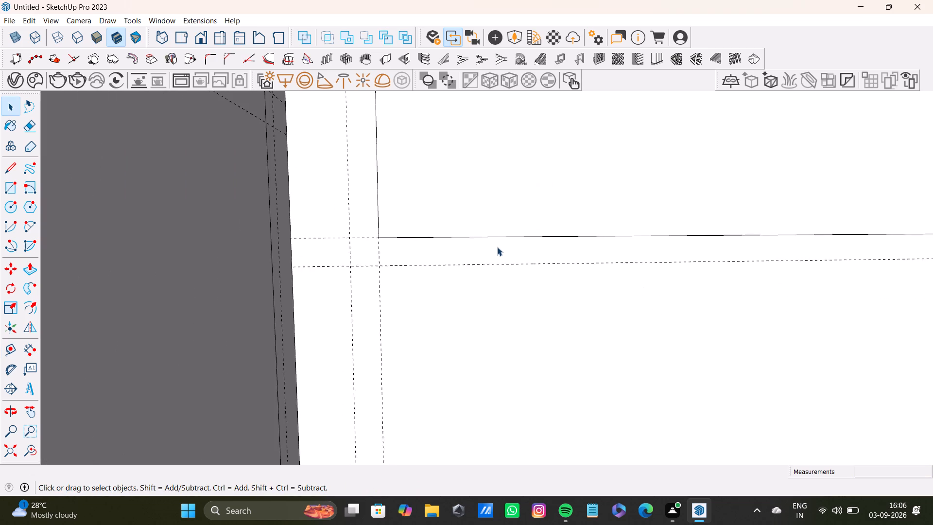
pyautogui.scroll(-13, 497, 247)
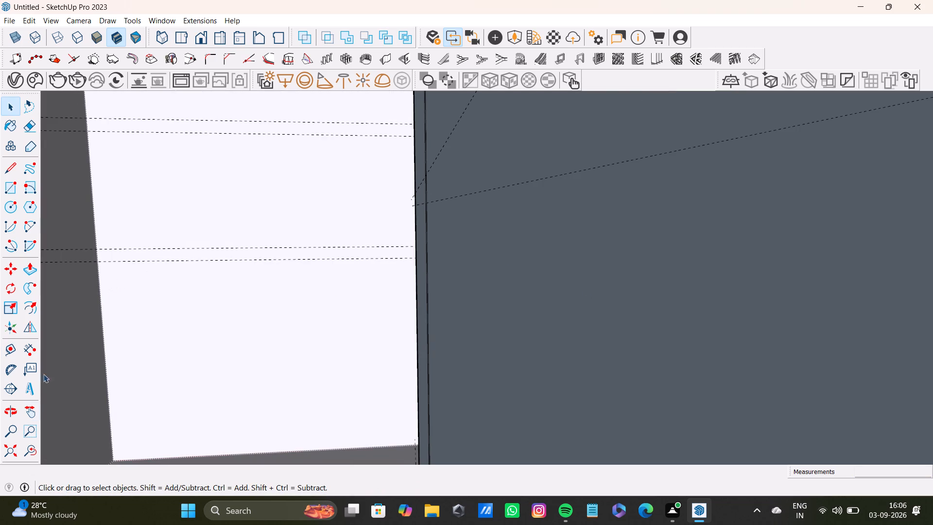
pyautogui.click(12, 451)
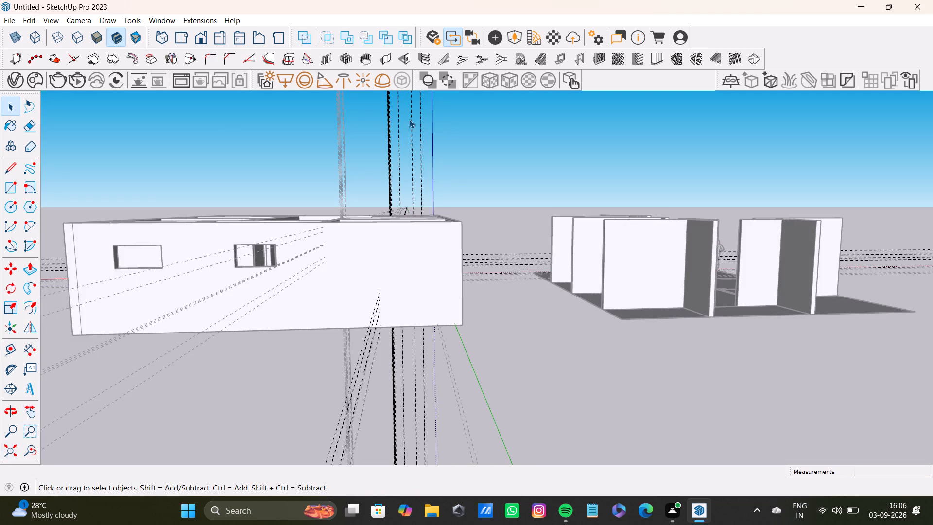
pyautogui.moveTo(319, 237); pyautogui.dragTo(322, 428, button='middle')
pyautogui.scroll(8, 344, 330)
pyautogui.keyDown('shift'); pyautogui.moveTo(398, 222); pyautogui.dragTo(412, 311, button='middle'); pyautogui.keyUp('shift')
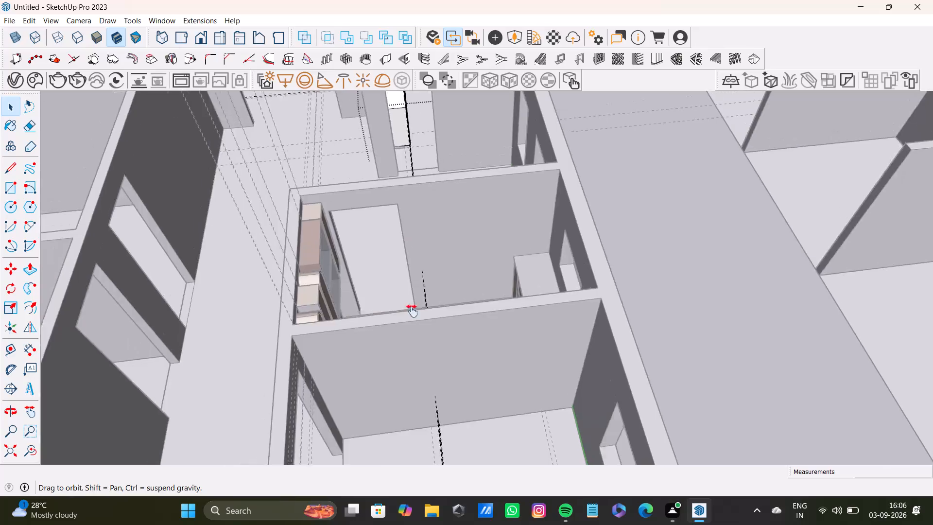
pyautogui.keyDown('shift'); pyautogui.moveTo(412, 311); pyautogui.dragTo(385, 489, button='middle'); pyautogui.keyUp('shift')
pyautogui.scroll(14, 325, 295)
pyautogui.moveTo(429, 209); pyautogui.dragTo(399, 359, button='middle')
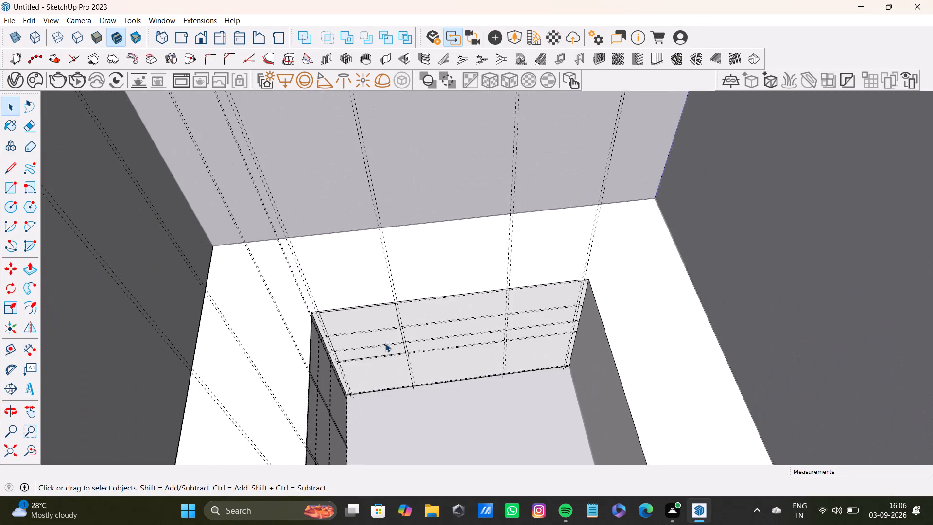
pyautogui.scroll(7, 385, 343)
pyautogui.moveTo(384, 350); pyautogui.dragTo(378, 213, button='middle')
pyautogui.scroll(4, 291, 284)
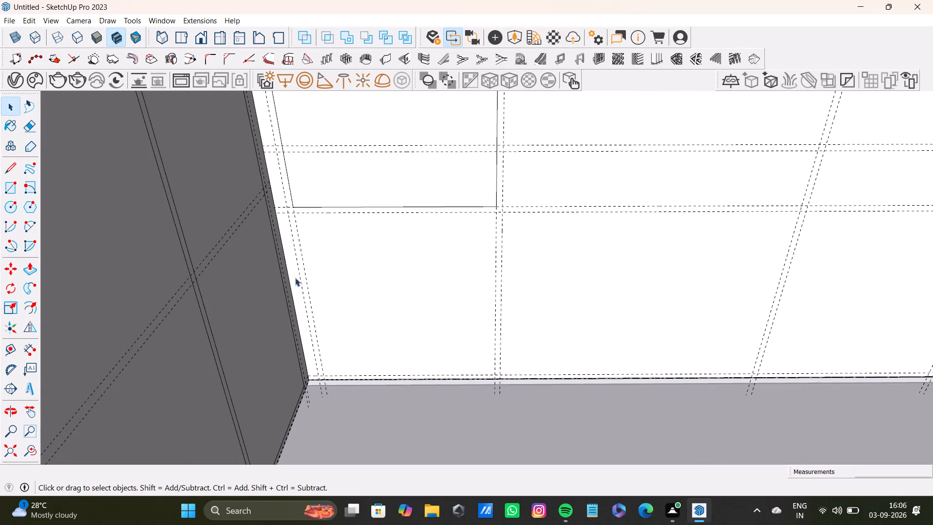
pyautogui.click(13, 188)
pyautogui.scroll(2, 314, 210)
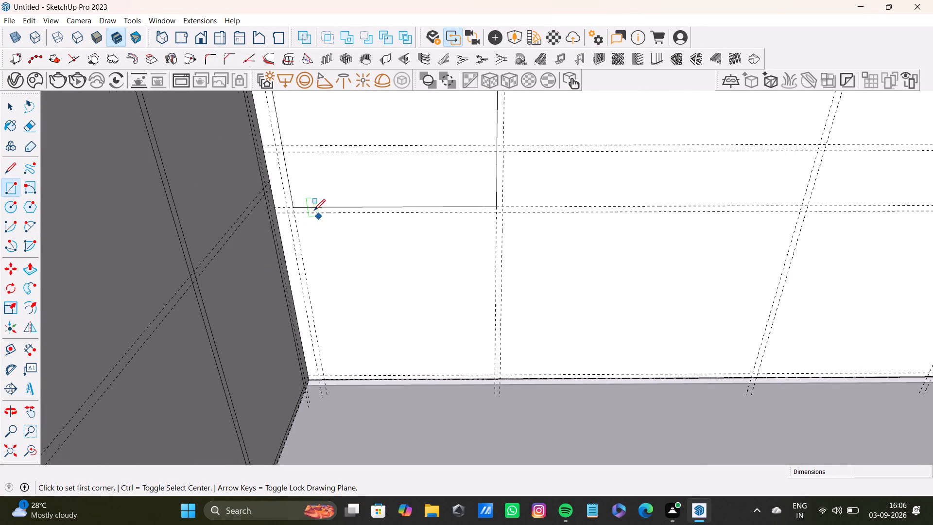
pyautogui.scroll(2, 314, 210)
pyautogui.click(285, 215)
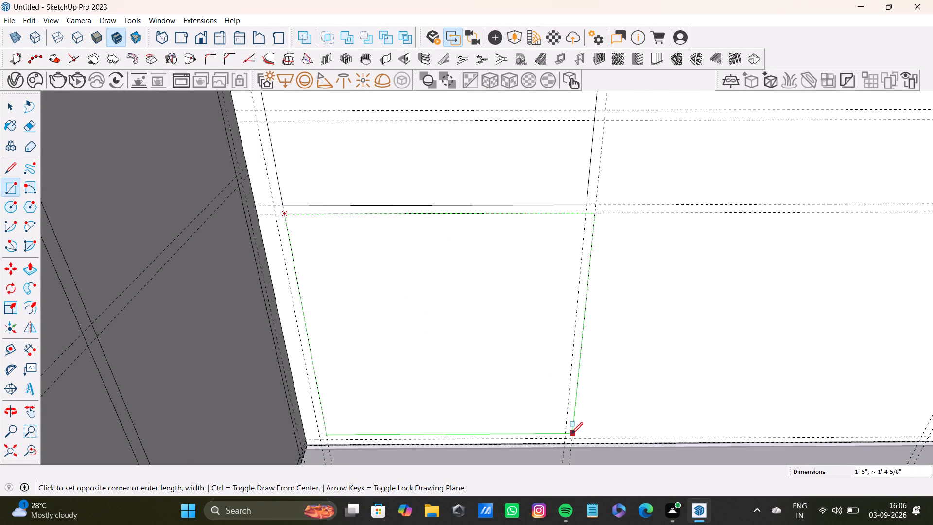
pyautogui.click(568, 439)
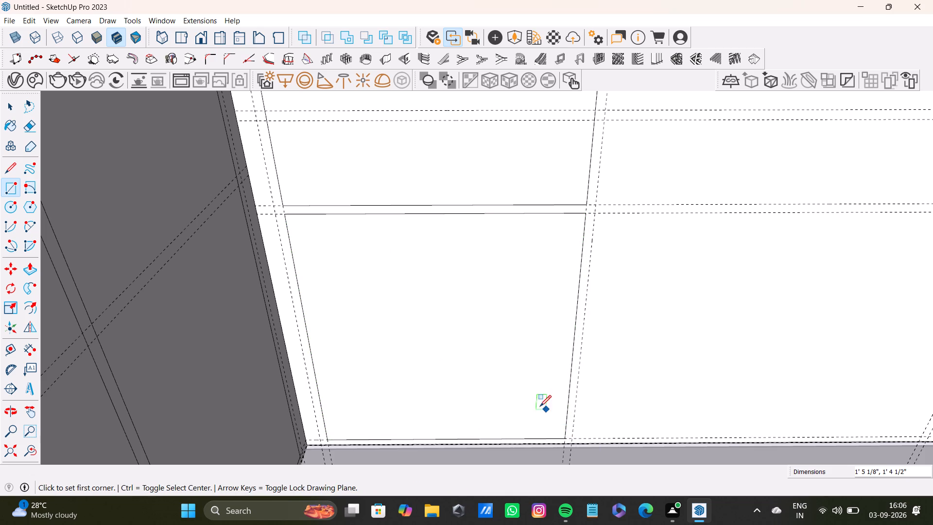
# Draw a rectangle in the face's middle column, from the top border guide down to the first horizontal divider pair.
pyautogui.scroll(-4, 539, 402)
pyautogui.keyDown('shift'); pyautogui.moveTo(520, 193); pyautogui.dragTo(301, 365, button='middle'); pyautogui.keyUp('shift')
pyautogui.scroll(4, 305, 246)
pyautogui.click(354, 174)
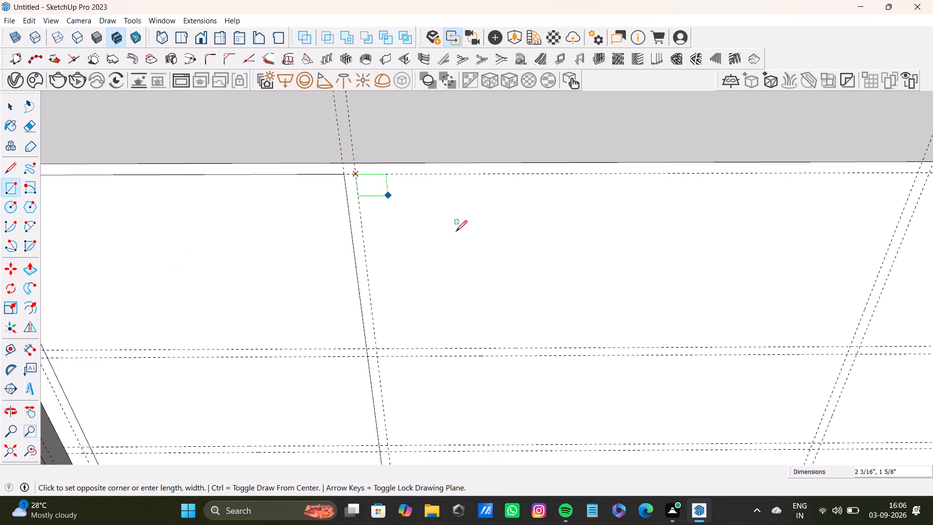
pyautogui.scroll(-3, 636, 287)
pyautogui.keyDown('shift'); pyautogui.moveTo(670, 292); pyautogui.dragTo(557, 279, button='middle'); pyautogui.keyUp('shift')
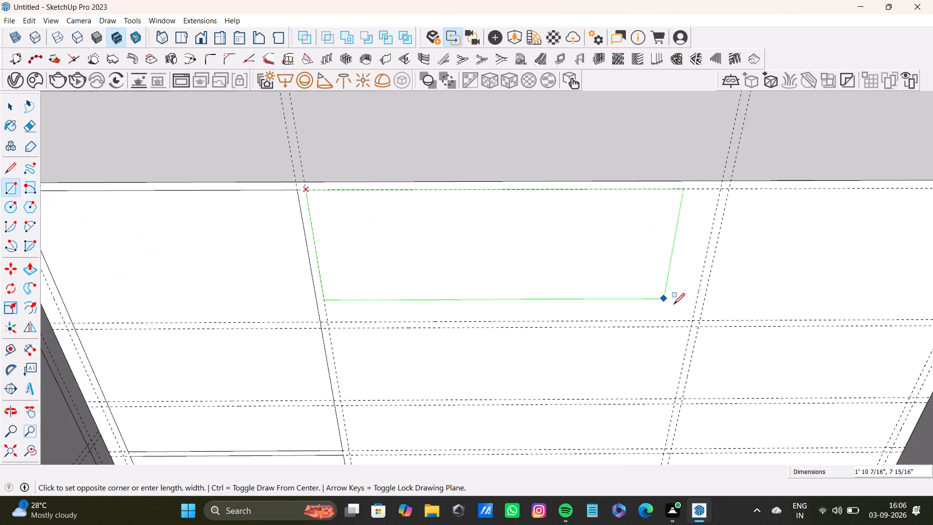
pyautogui.click(691, 319)
# Draw a rectangle 2' 7/16" wide by 11 9/16" tall in the middle column, from the first divider pair to the lowest divider pair.
pyautogui.scroll(-3, 631, 317)
pyautogui.keyDown('shift'); pyautogui.moveTo(622, 332); pyautogui.dragTo(582, 245, button='middle'); pyautogui.keyUp('shift')
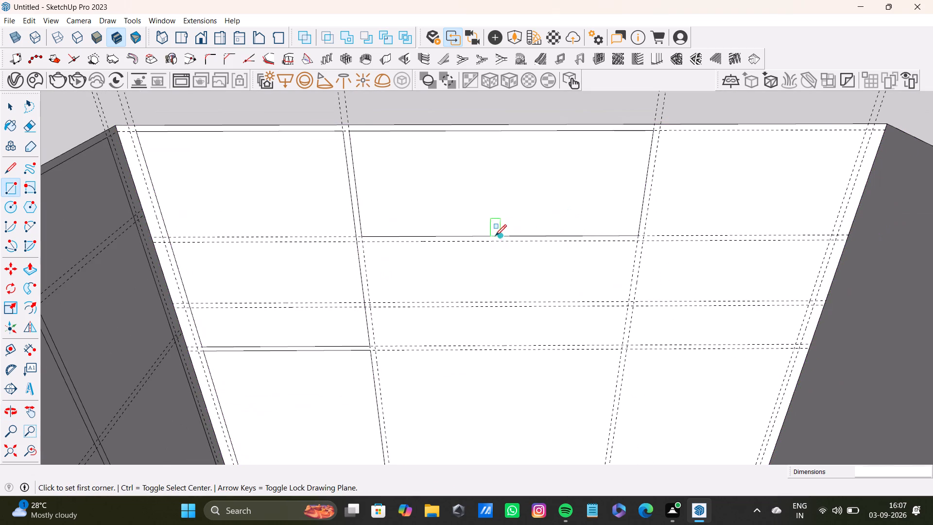
pyautogui.moveTo(489, 321); pyautogui.dragTo(494, 255, button='middle')
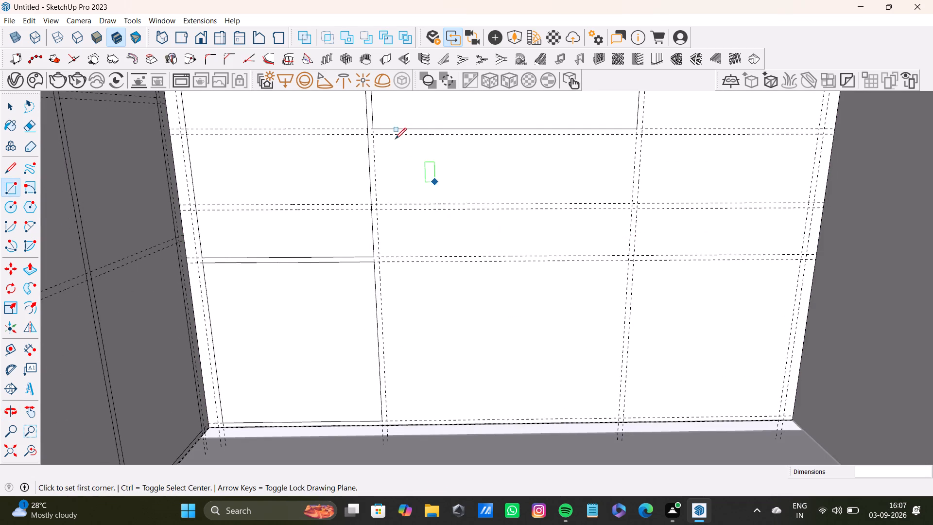
pyautogui.scroll(6, 387, 157)
pyautogui.click(367, 118)
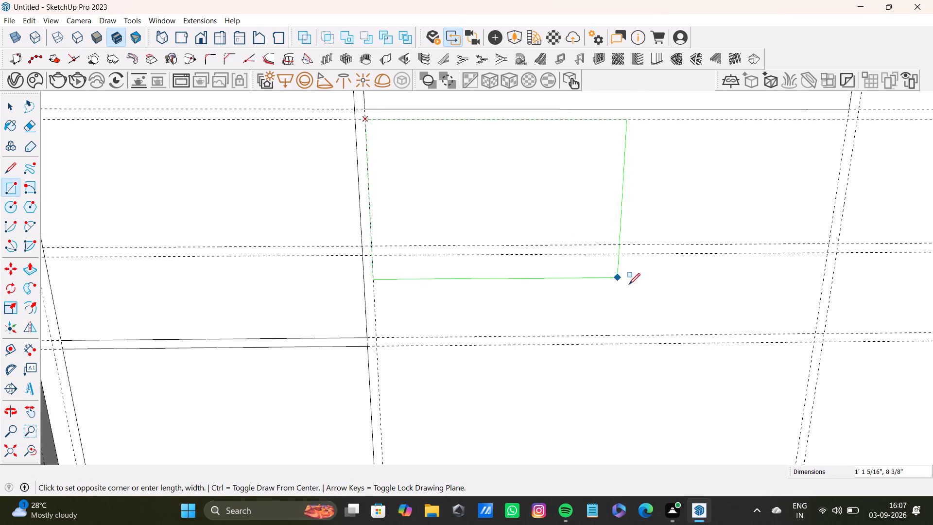
pyautogui.scroll(-2, 630, 285)
pyautogui.moveTo(658, 287); pyautogui.dragTo(567, 258, button='middle')
pyautogui.click(695, 295)
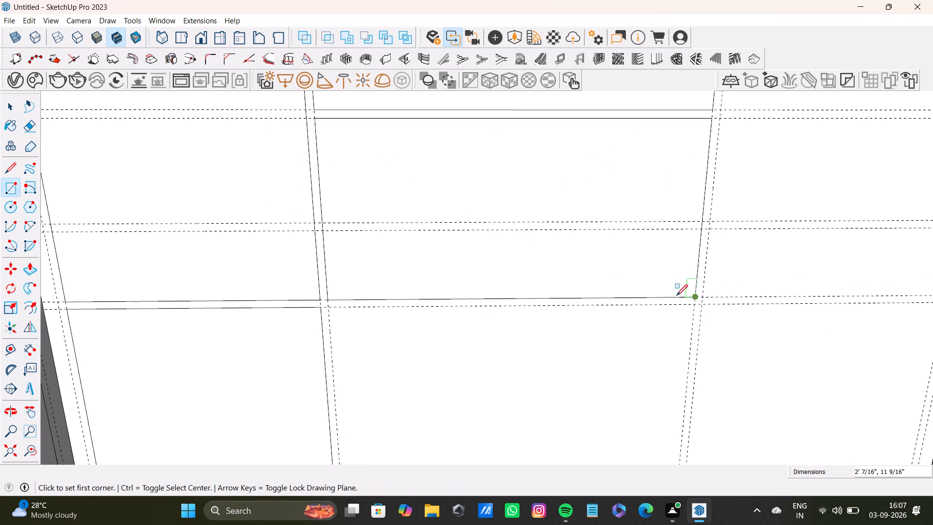
# Draw a rectangle 2' 7/16" wide by 1' 5 1/8" tall in the middle column, from the lowest divider pair to the bottom border guide.
pyautogui.scroll(-4, 621, 297)
pyautogui.keyDown('shift'); pyautogui.moveTo(616, 314); pyautogui.dragTo(589, 236, button='middle'); pyautogui.keyUp('shift')
pyautogui.scroll(7, 462, 235)
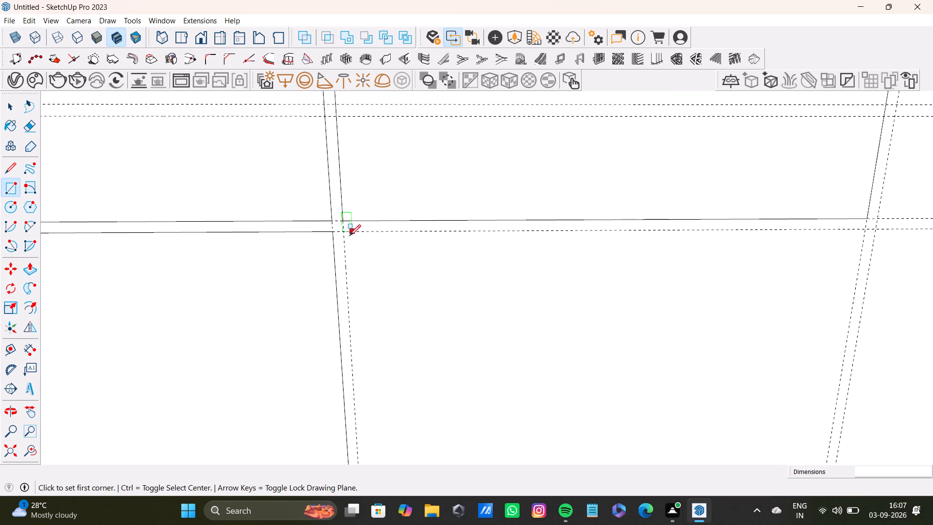
pyautogui.click(345, 233)
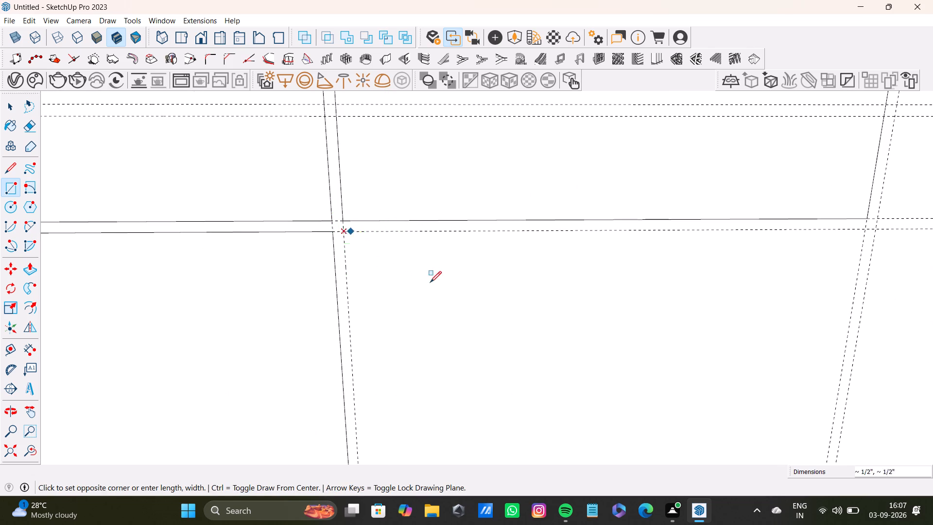
pyautogui.scroll(-4, 483, 316)
pyautogui.moveTo(656, 392); pyautogui.dragTo(616, 245, button='middle')
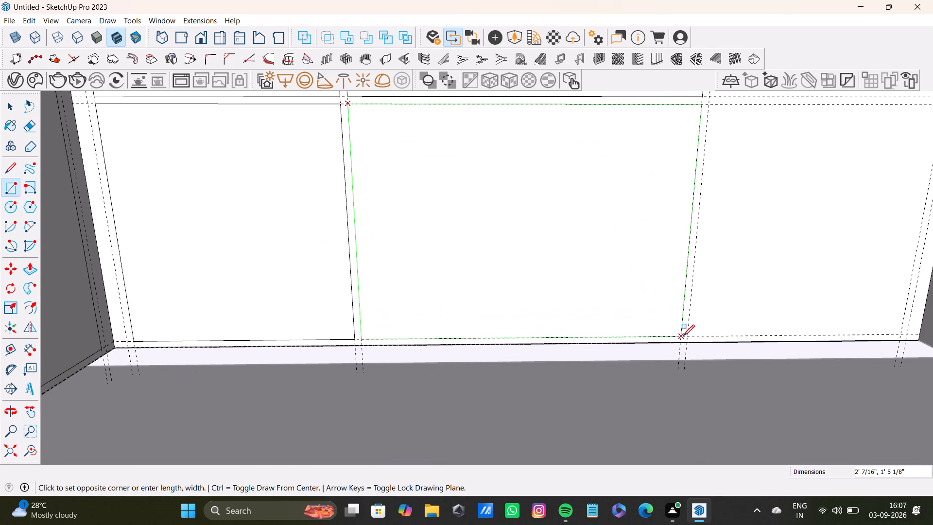
pyautogui.click(683, 336)
# Draw a rectangle 1' 9 1/2" tall by 1' 4 11/16" wide in the third column, from the top border guide to the lowest divider pair.
pyautogui.scroll(-4, 579, 251)
pyautogui.keyDown('shift'); pyautogui.moveTo(608, 182); pyautogui.dragTo(514, 372, button='middle'); pyautogui.keyUp('shift')
pyautogui.scroll(3, 617, 300)
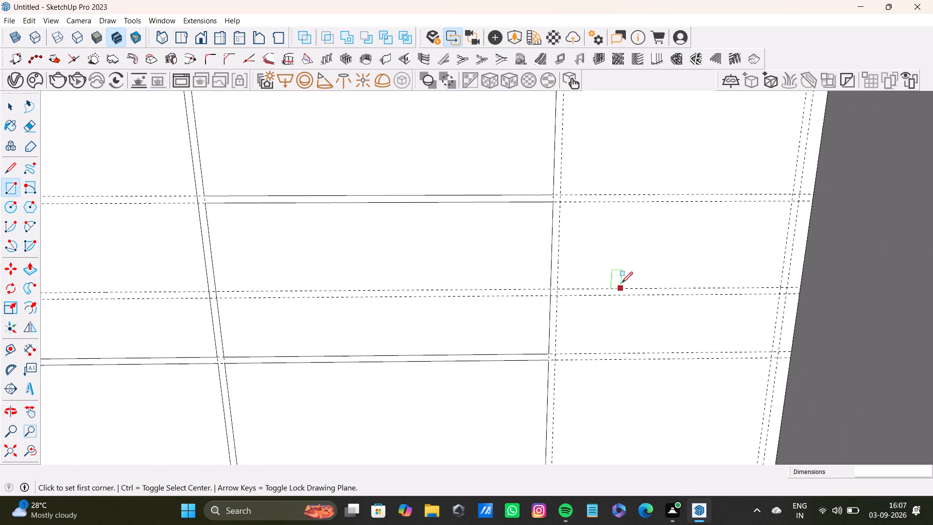
pyautogui.keyDown('shift'); pyautogui.moveTo(619, 258); pyautogui.dragTo(597, 359, button='middle'); pyautogui.keyUp('shift')
pyautogui.scroll(4, 561, 209)
pyautogui.click(532, 137)
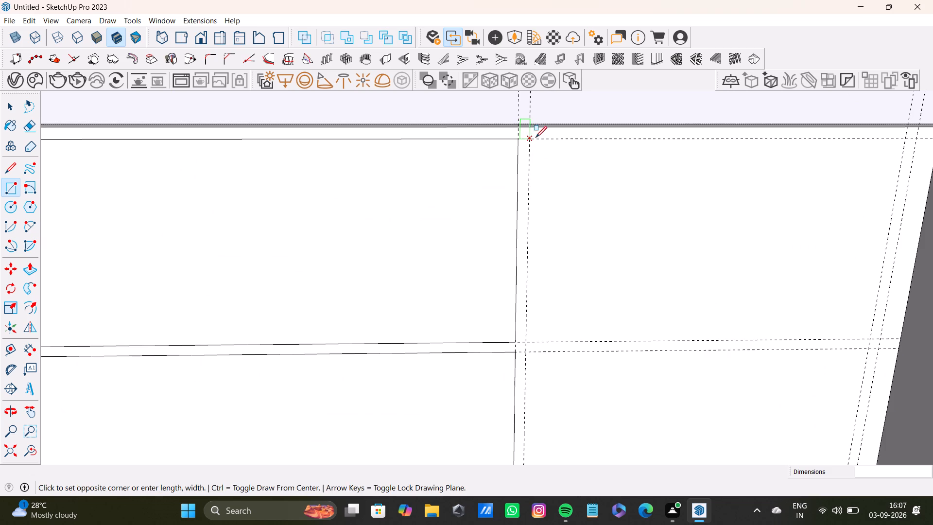
pyautogui.scroll(-4, 710, 311)
pyautogui.keyDown('shift'); pyautogui.moveTo(751, 337); pyautogui.dragTo(685, 223, button='middle'); pyautogui.keyUp('shift')
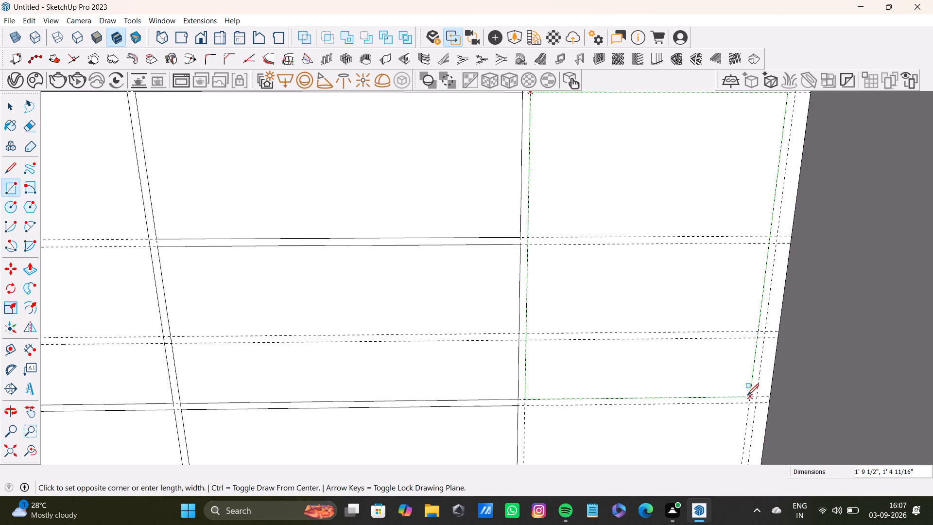
pyautogui.click(747, 395)
# Draw a rectangle 1' 5 1/8" tall by 1' 4 11/16" wide in the third column, from the lowest divider pair to the bottom border guide.
pyautogui.scroll(-3, 737, 395)
pyautogui.keyDown('shift'); pyautogui.moveTo(737, 398); pyautogui.dragTo(723, 256, button='middle'); pyautogui.keyUp('shift')
pyautogui.scroll(8, 617, 286)
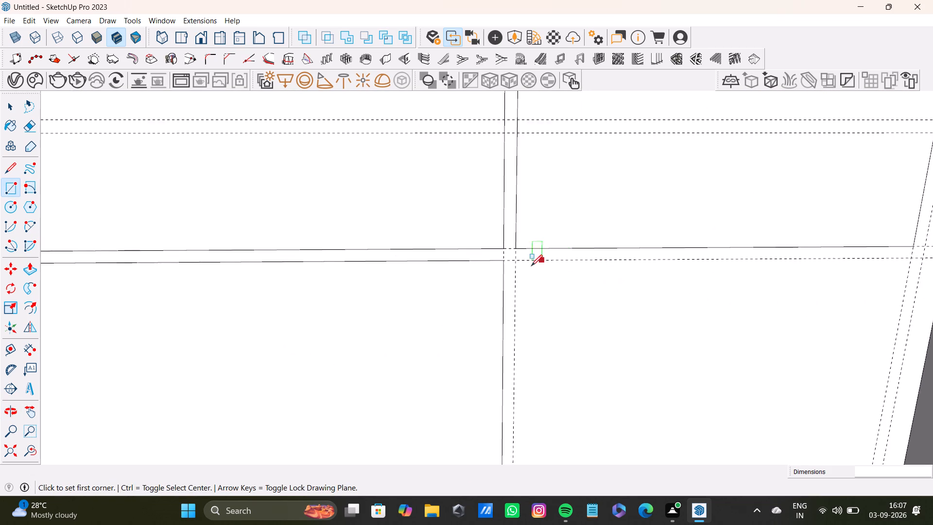
pyautogui.scroll(3, 531, 266)
pyautogui.click(513, 260)
pyautogui.scroll(-4, 779, 331)
pyautogui.keyDown('shift'); pyautogui.moveTo(804, 377); pyautogui.dragTo(726, 221, button='middle'); pyautogui.keyUp('shift')
pyautogui.scroll(-3, 742, 336)
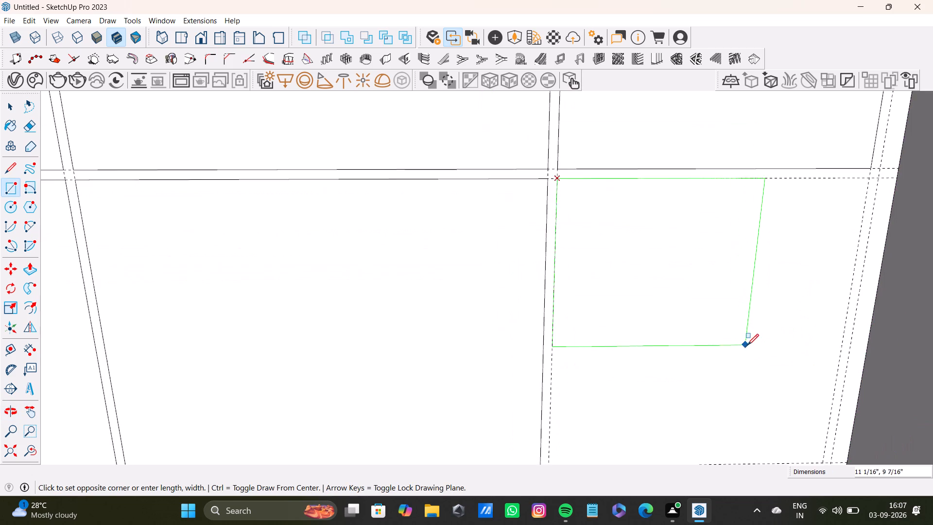
pyautogui.moveTo(748, 345); pyautogui.dragTo(719, 202, button='middle')
pyautogui.click(797, 340)
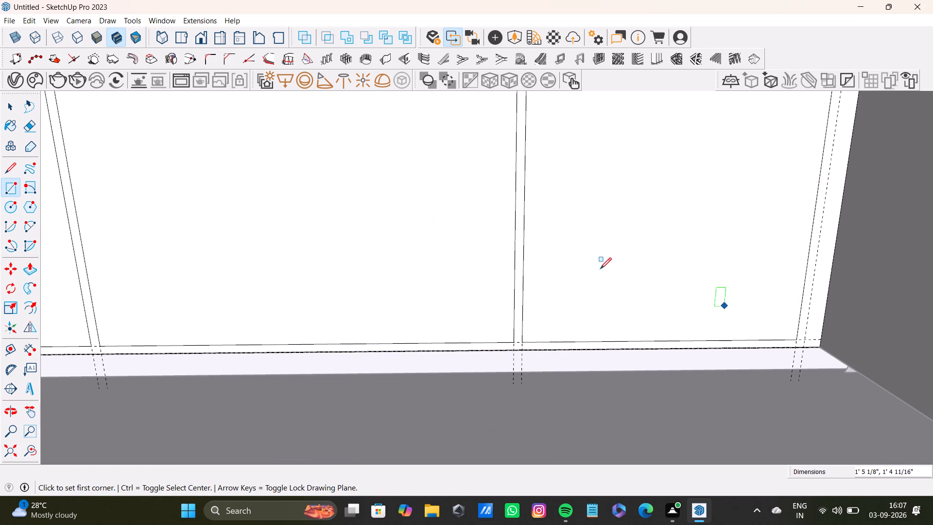
# Place a vertical guide 1" from the shared corner edge on the blank face adjoining the paneled face.
pyautogui.scroll(-4, 598, 268)
pyautogui.keyDown('shift'); pyautogui.moveTo(523, 232); pyautogui.dragTo(596, 418, button='middle'); pyautogui.keyUp('shift')
pyautogui.moveTo(483, 256); pyautogui.dragTo(463, 318, button='middle')
pyautogui.keyDown('shift'); pyautogui.moveTo(298, 278); pyautogui.dragTo(332, 218, button='middle'); pyautogui.keyUp('shift')
pyautogui.moveTo(387, 256); pyautogui.dragTo(394, 259, button='middle')
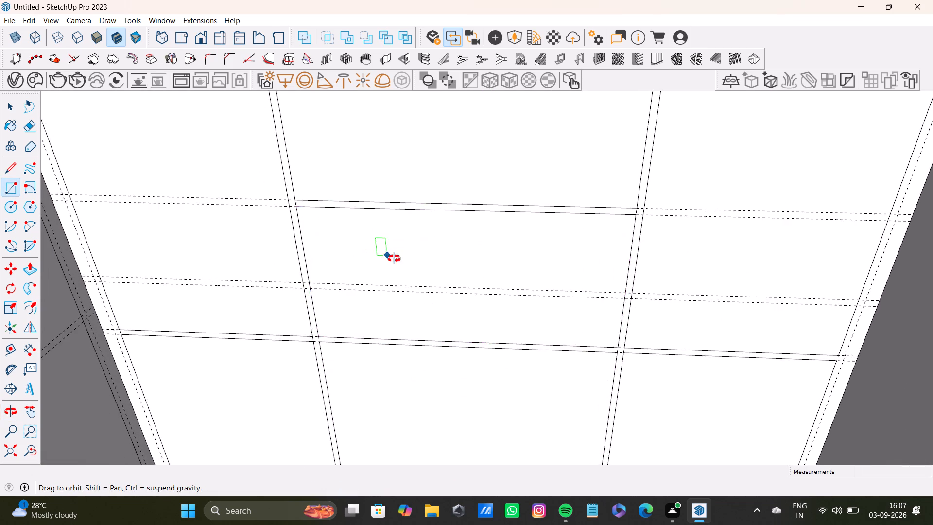
pyautogui.moveTo(394, 259); pyautogui.dragTo(289, 326, button='middle')
pyautogui.moveTo(348, 324); pyautogui.dragTo(601, 386, button='middle')
pyautogui.keyDown('shift'); pyautogui.moveTo(747, 216); pyautogui.dragTo(703, 216, button='middle'); pyautogui.keyUp('shift')
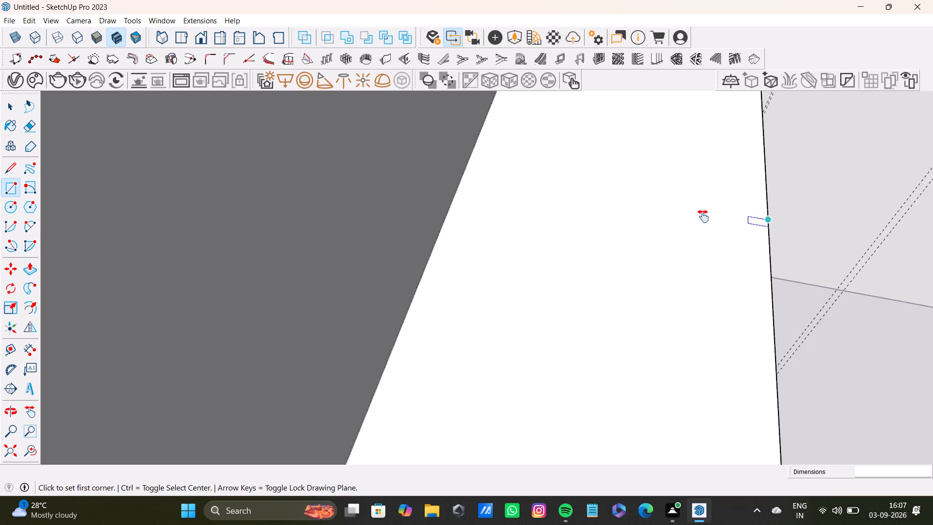
pyautogui.keyDown('shift'); pyautogui.moveTo(703, 216); pyautogui.dragTo(308, 416, button='middle'); pyautogui.keyUp('shift')
pyautogui.scroll(4, 450, 362)
pyautogui.keyDown('shift'); pyautogui.moveTo(558, 229); pyautogui.dragTo(418, 417, button='middle'); pyautogui.keyUp('shift')
pyautogui.moveTo(450, 411); pyautogui.dragTo(472, 384, button='middle')
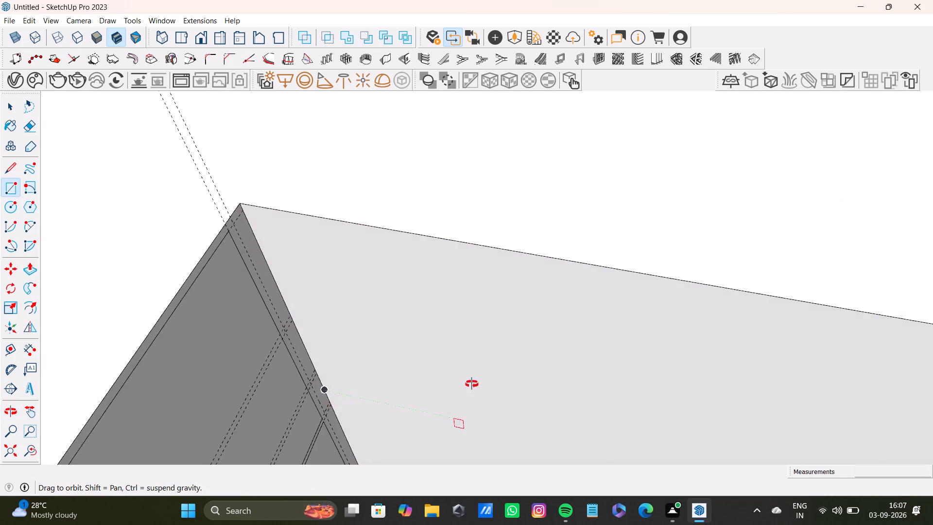
pyautogui.moveTo(472, 384); pyautogui.dragTo(451, 443, button='middle')
pyautogui.moveTo(454, 396); pyautogui.dragTo(453, 371, button='middle')
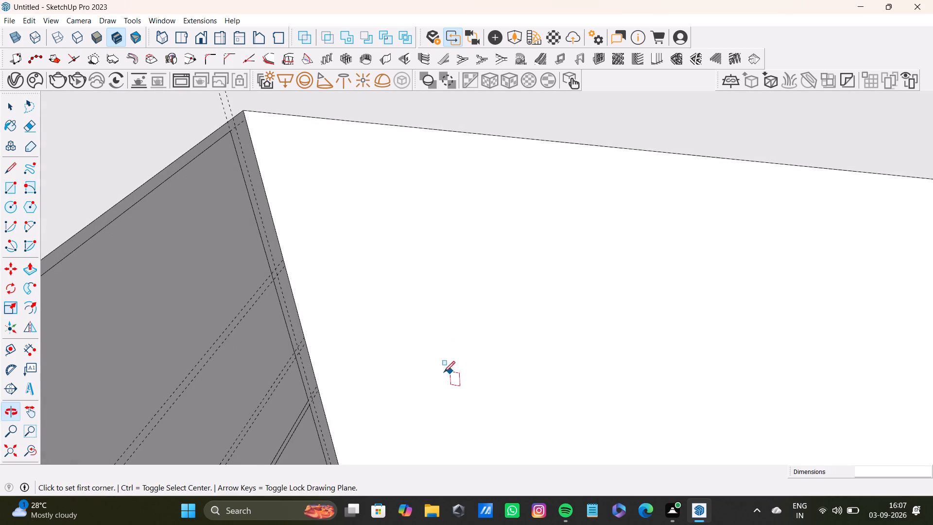
pyautogui.press('space')
pyautogui.press('t')
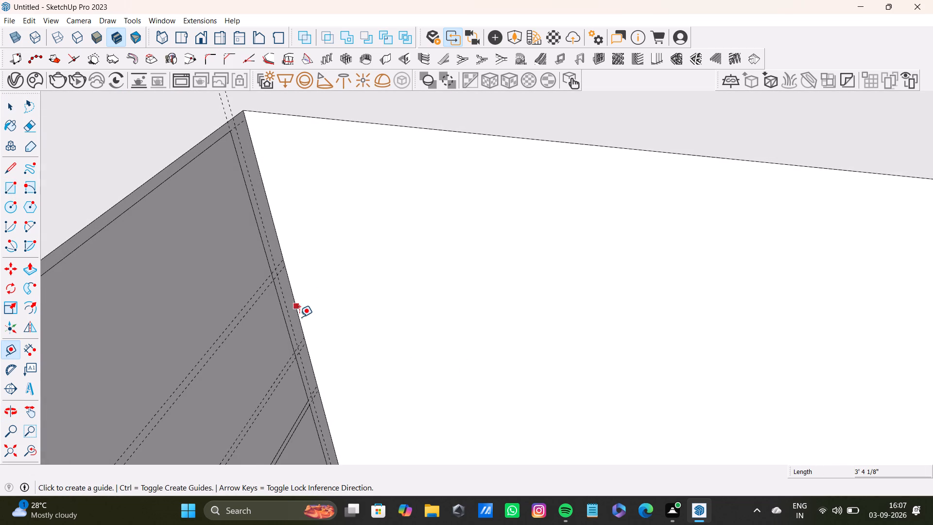
pyautogui.click(302, 320)
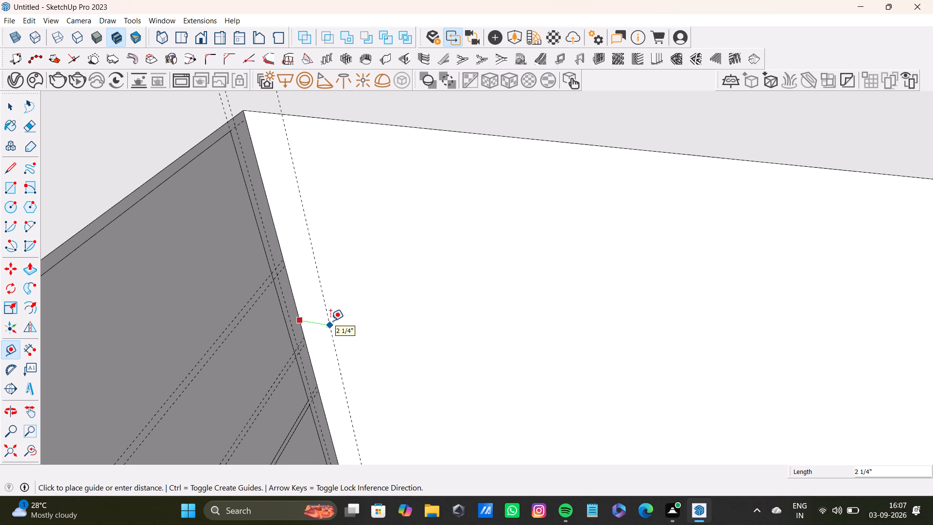
pyautogui.press('1')
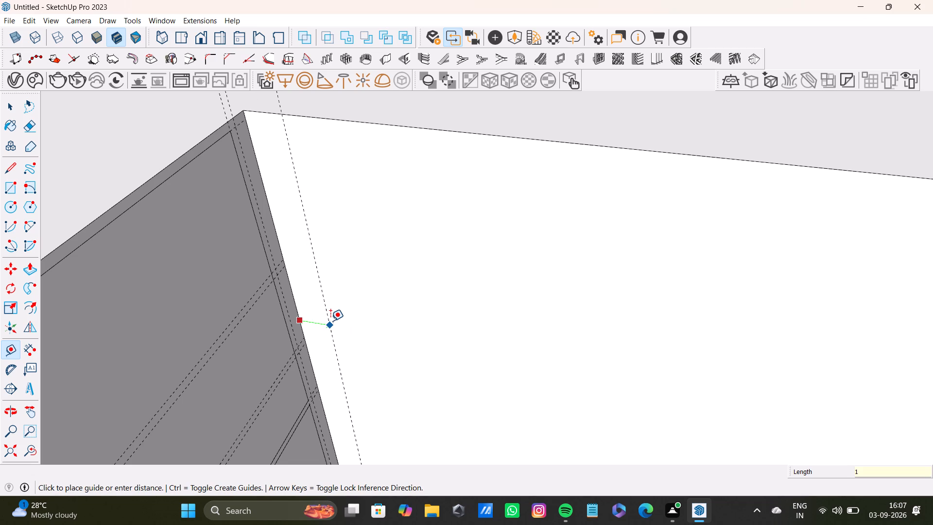
pyautogui.hotkey('shift', '"')
pyautogui.press('Return')
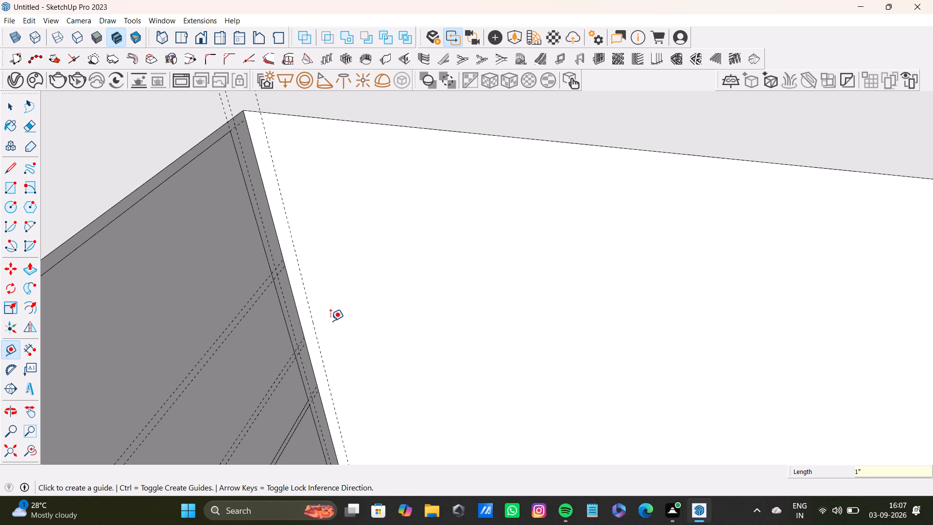
# Add a second vertical guide 0.5" beyond the 1" guide on the blank face.
pyautogui.click(309, 316)
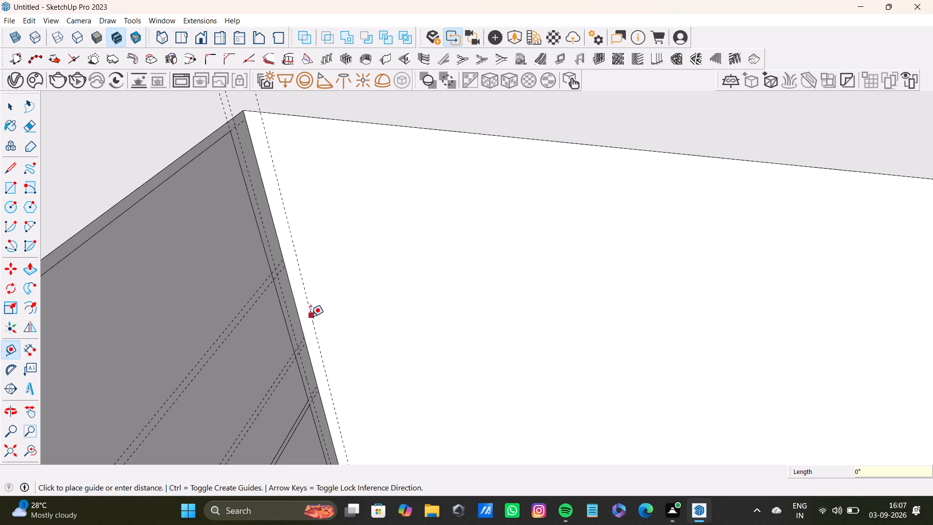
pyautogui.write('0.5')
pyautogui.hotkey('shift', '"')
pyautogui.press('Return')
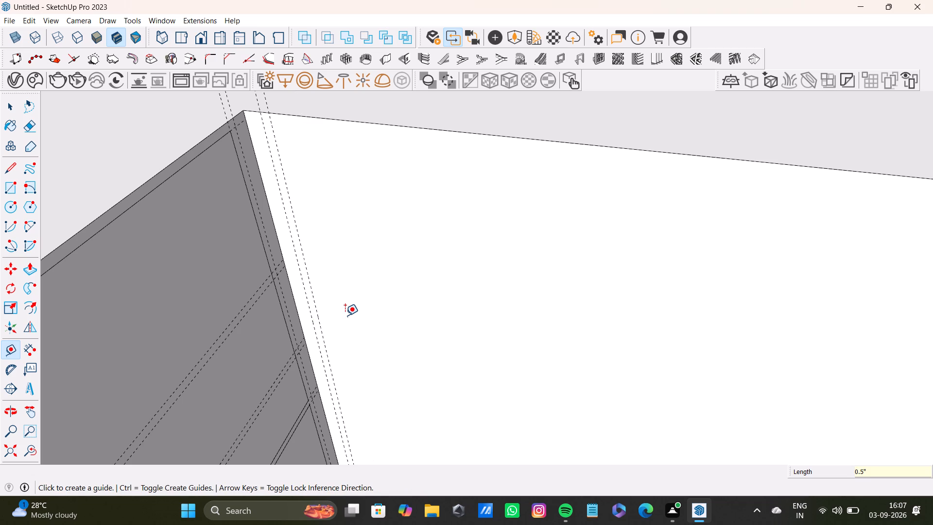
# Place a horizontal guide 1/2" below the top edge of the blank face.
pyautogui.scroll(11, 275, 119)
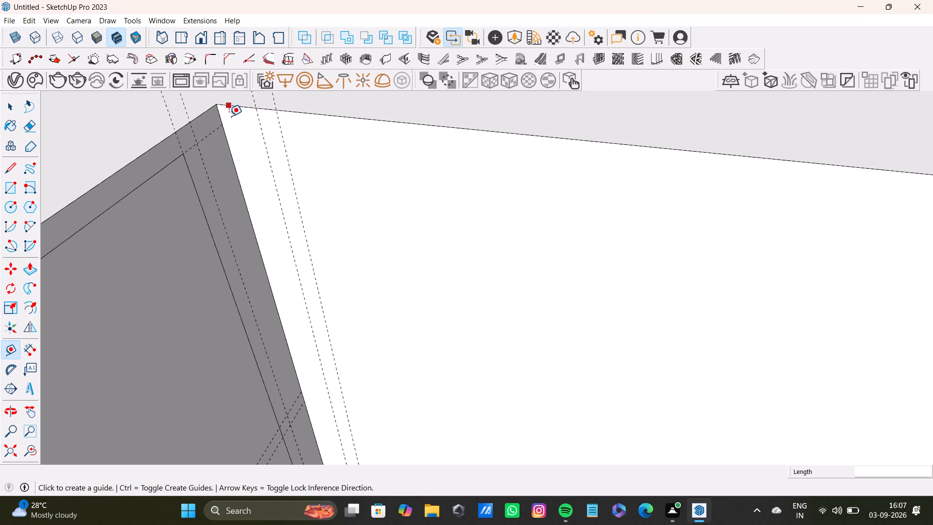
pyautogui.scroll(2, 229, 116)
pyautogui.click(247, 102)
pyautogui.click(244, 130)
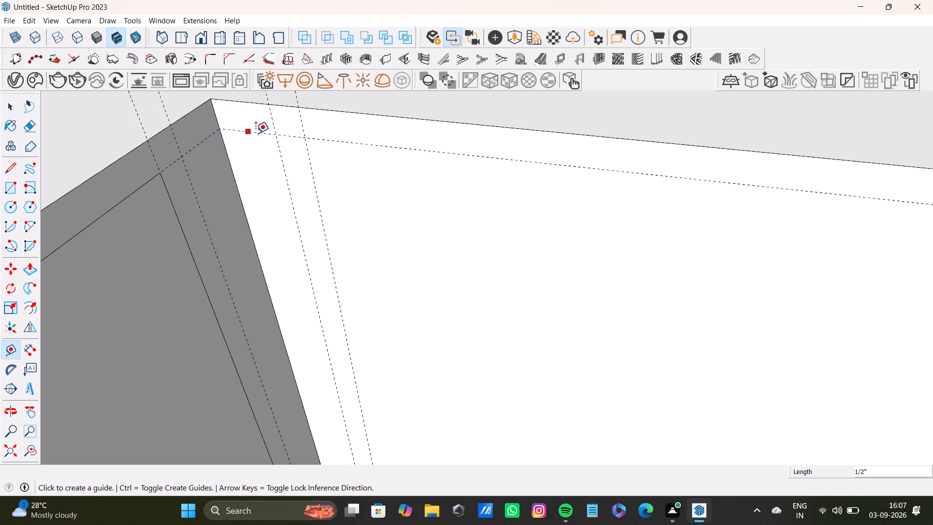
pyautogui.scroll(-20, 290, 142)
pyautogui.scroll(-3, 290, 142)
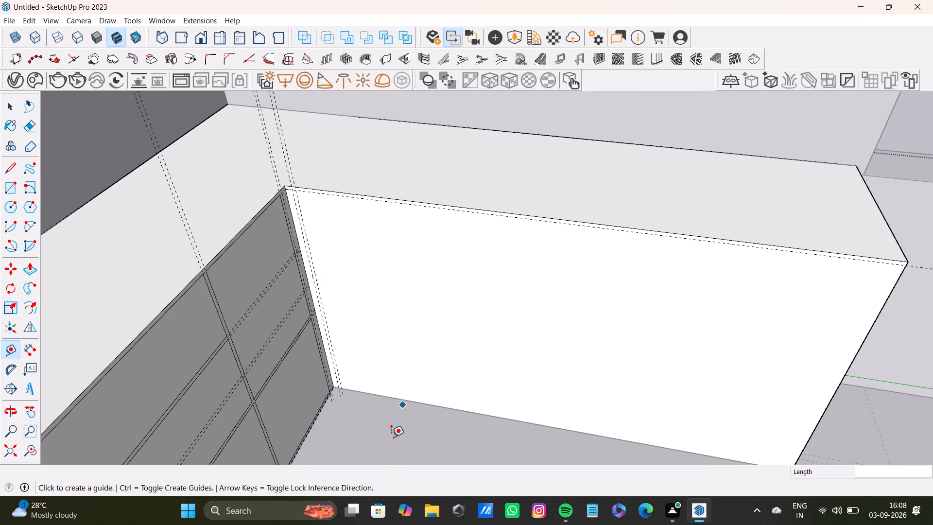
# Place a horizontal guide 1/2" above the bottom edge of the blank face.
pyautogui.scroll(4, 391, 437)
pyautogui.moveTo(366, 412); pyautogui.dragTo(342, 333, button='middle')
pyautogui.scroll(15, 305, 329)
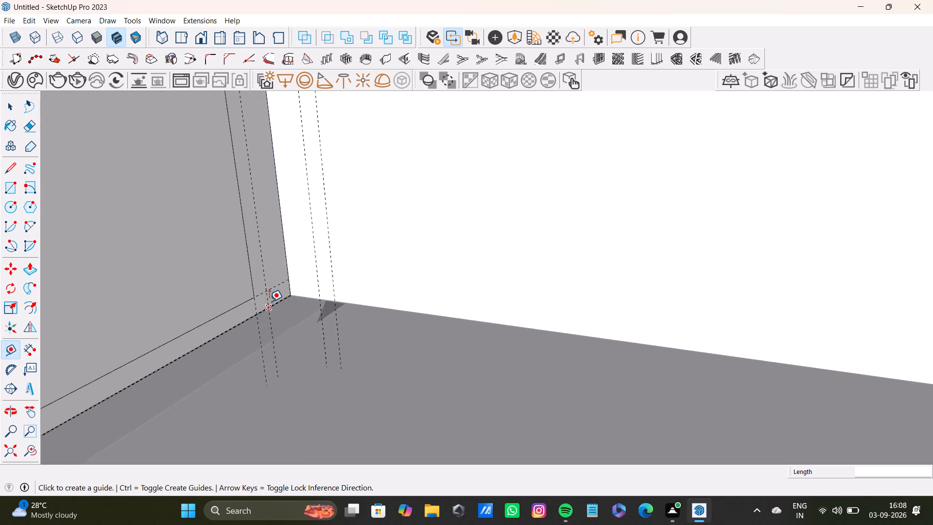
pyautogui.scroll(6, 269, 301)
pyautogui.click(322, 292)
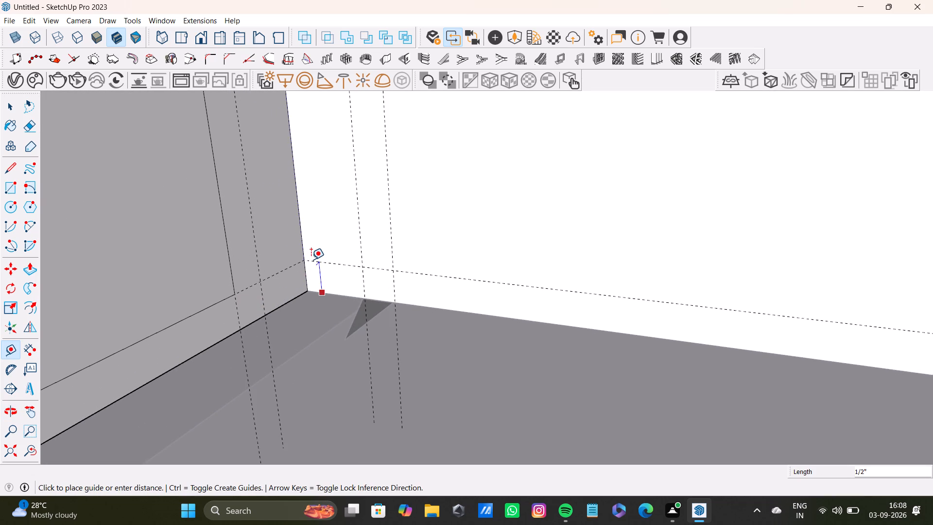
pyautogui.click(311, 260)
pyautogui.scroll(-10, 331, 276)
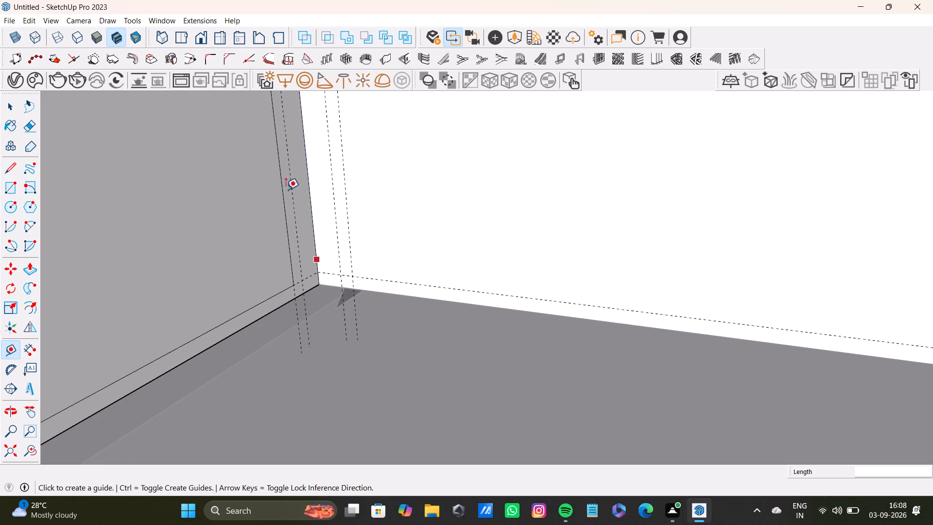
# Examine the blank face and its border guides along the corner, top and bottom edges.
pyautogui.press('space')
pyautogui.moveTo(443, 141); pyautogui.dragTo(410, 243, button='middle')
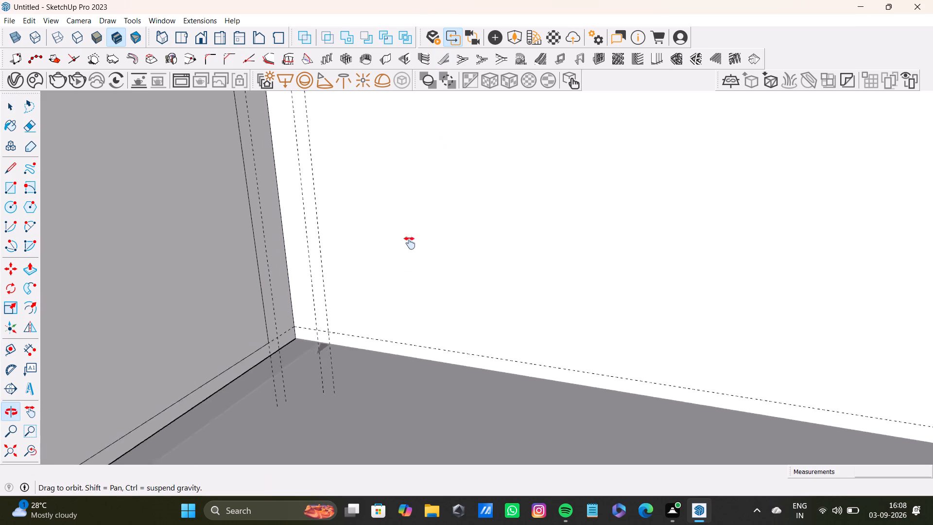
pyautogui.moveTo(410, 243); pyautogui.dragTo(408, 298, button='middle')
pyautogui.moveTo(431, 188); pyautogui.dragTo(423, 311, button='middle')
pyautogui.scroll(-10, 395, 283)
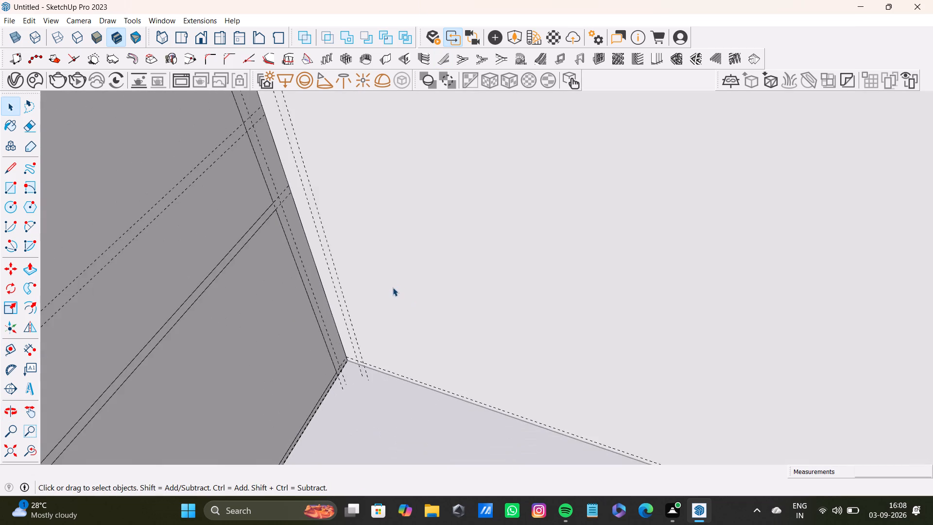
pyautogui.scroll(-10, 393, 287)
pyautogui.keyDown('shift'); pyautogui.moveTo(396, 280); pyautogui.dragTo(330, 313, button='middle'); pyautogui.keyUp('shift')
pyautogui.moveTo(475, 316); pyautogui.dragTo(387, 259, button='middle')
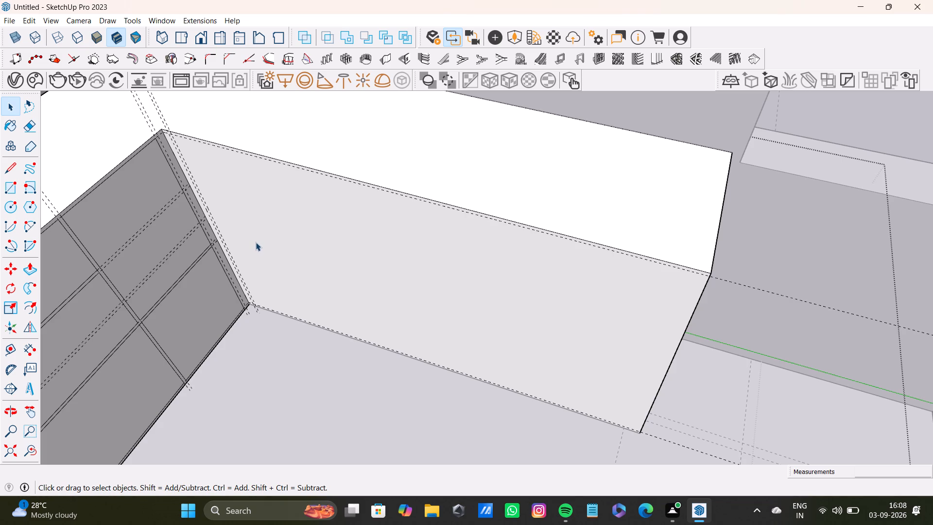
pyautogui.keyDown('shift'); pyautogui.moveTo(241, 198); pyautogui.dragTo(321, 261, button='middle'); pyautogui.keyUp('shift')
pyautogui.scroll(4, 304, 267)
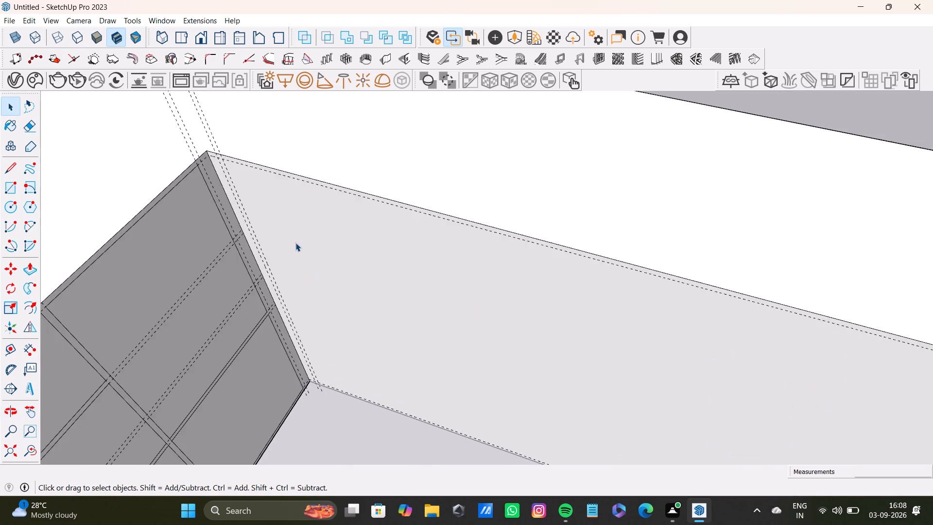
# Place a vertical guide on the blank face about 1' 1/8" beyond the second vertical guide near the corner.
pyautogui.scroll(4, 295, 243)
pyautogui.keyDown('shift'); pyautogui.moveTo(283, 217); pyautogui.dragTo(396, 324, button='middle'); pyautogui.keyUp('shift')
pyautogui.scroll(4, 400, 318)
pyautogui.moveTo(399, 295); pyautogui.dragTo(403, 280, button='middle')
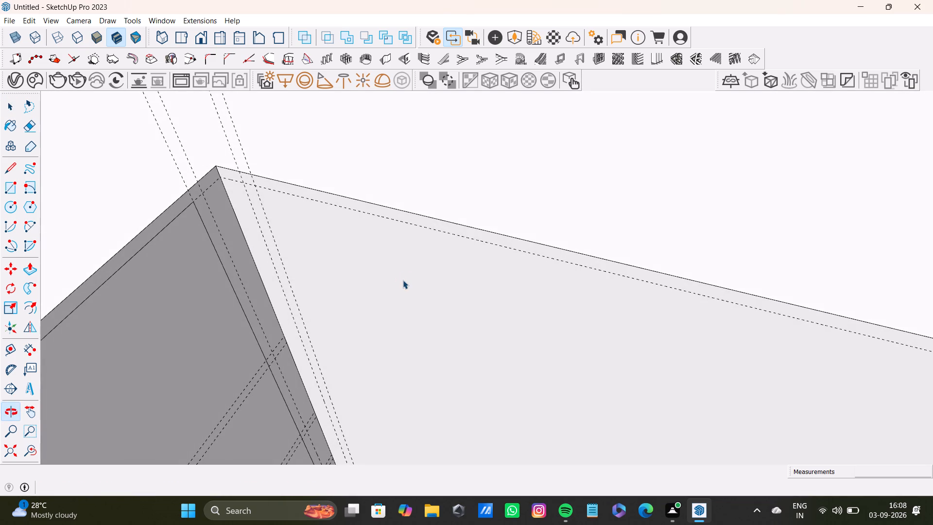
pyautogui.press('t')
pyautogui.scroll(3, 260, 241)
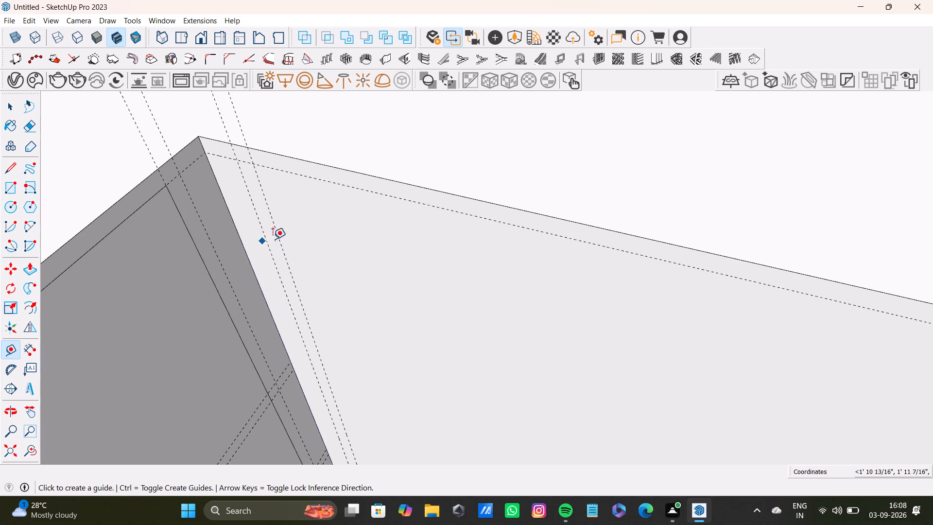
pyautogui.click(286, 255)
pyautogui.scroll(-4, 630, 351)
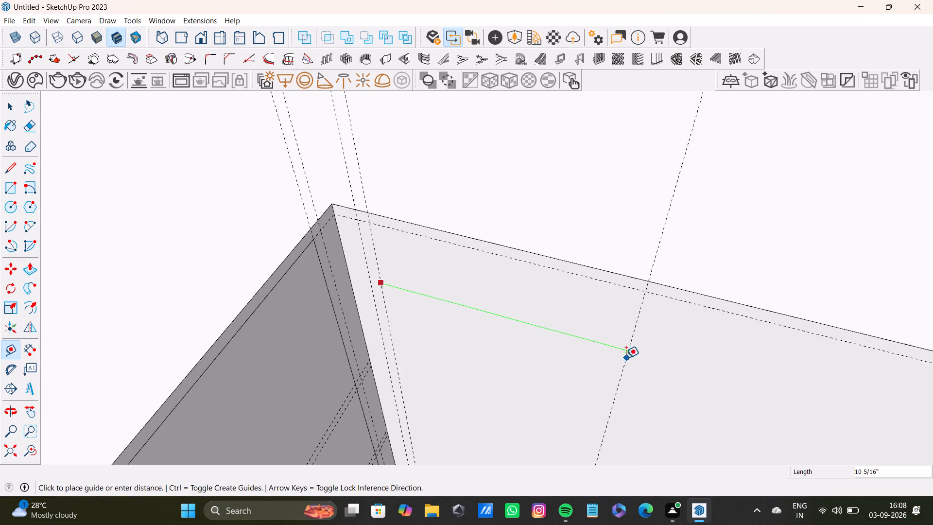
pyautogui.scroll(-3, 626, 358)
pyautogui.keyDown('shift'); pyautogui.moveTo(629, 367); pyautogui.dragTo(484, 141, button='middle'); pyautogui.keyUp('shift')
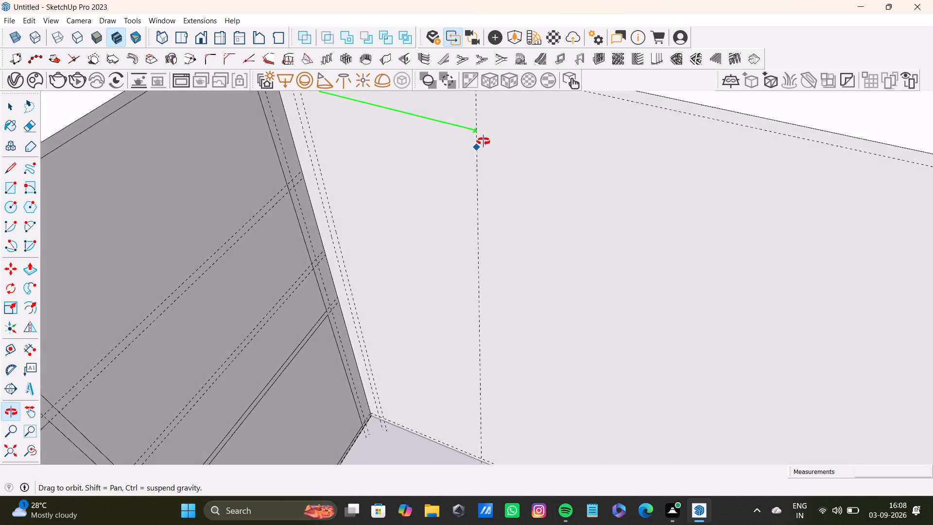
pyautogui.keyDown('shift'); pyautogui.moveTo(484, 141); pyautogui.dragTo(507, 181, button='middle'); pyautogui.keyUp('shift')
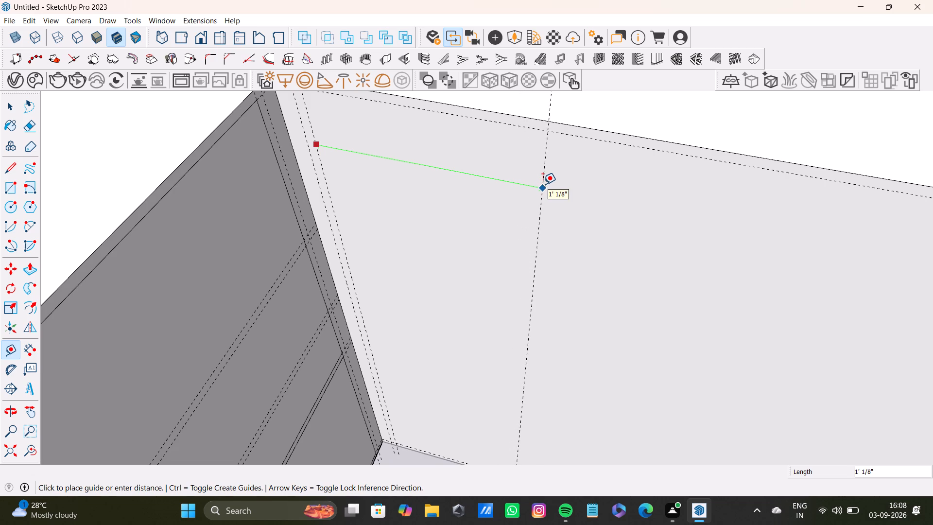
pyautogui.click(543, 184)
# Add a parallel vertical guide 0.5" beyond the newly placed guide, on the side away from the corner.
pyautogui.click(541, 204)
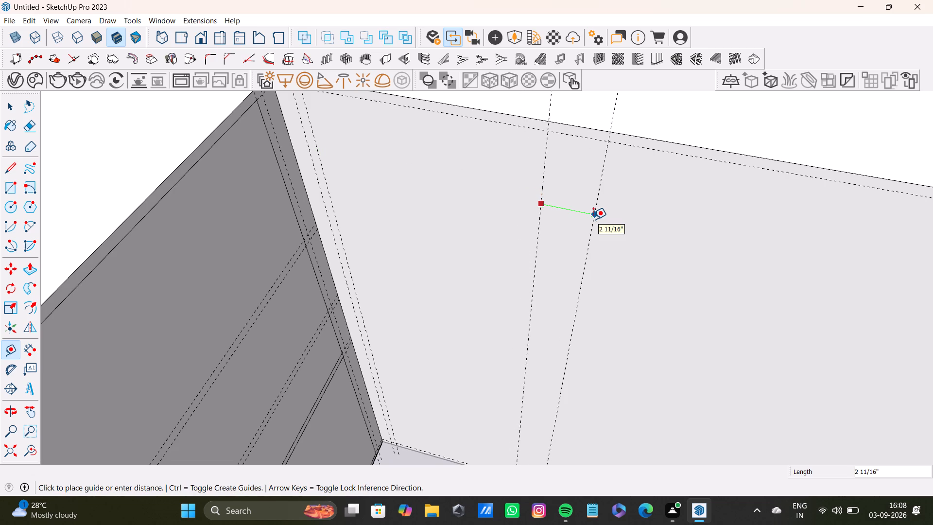
pyautogui.write('0.5')
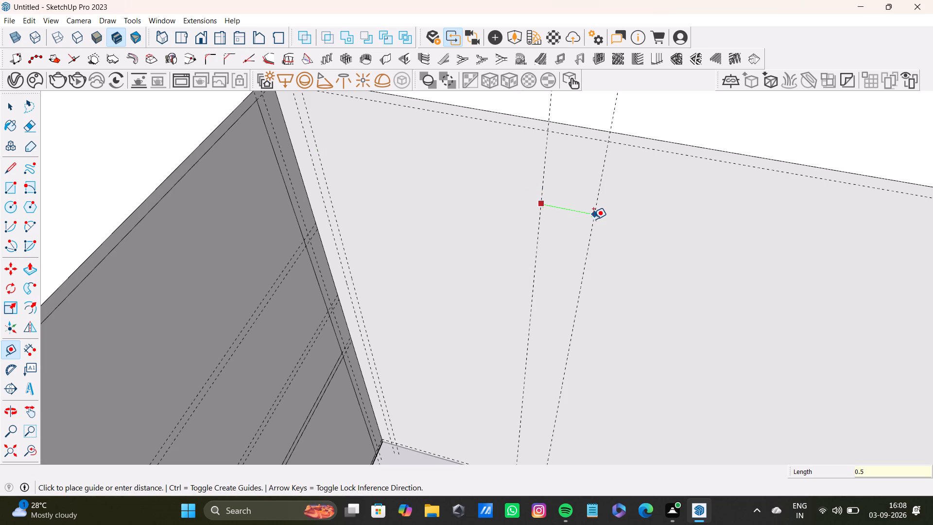
pyautogui.hotkey('shift', '"')
pyautogui.press('Return')
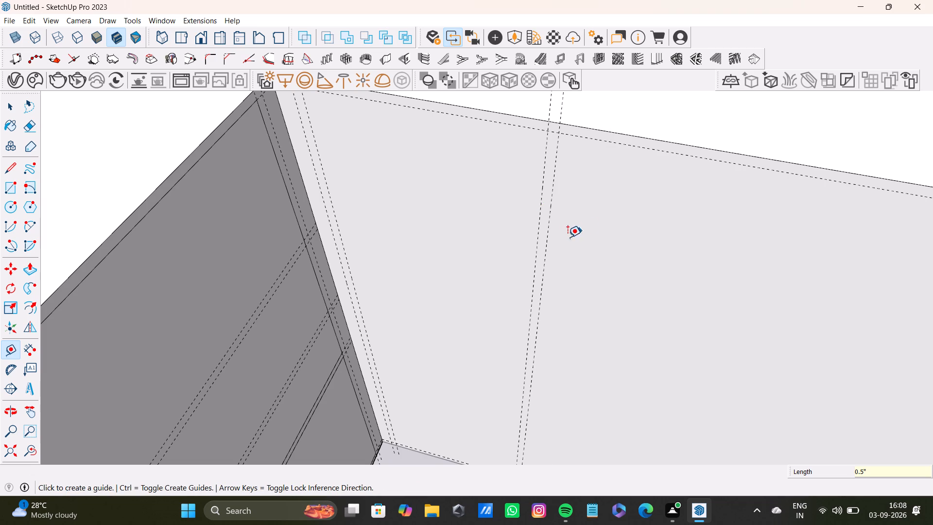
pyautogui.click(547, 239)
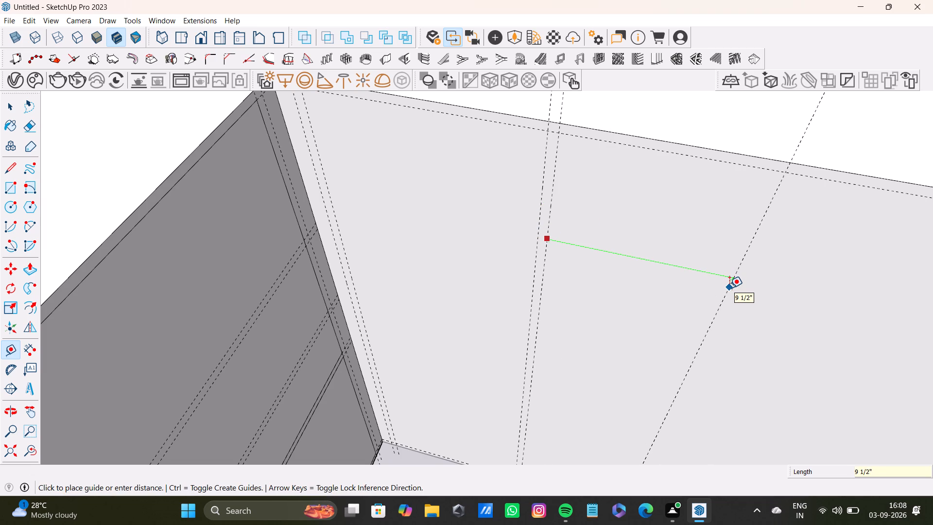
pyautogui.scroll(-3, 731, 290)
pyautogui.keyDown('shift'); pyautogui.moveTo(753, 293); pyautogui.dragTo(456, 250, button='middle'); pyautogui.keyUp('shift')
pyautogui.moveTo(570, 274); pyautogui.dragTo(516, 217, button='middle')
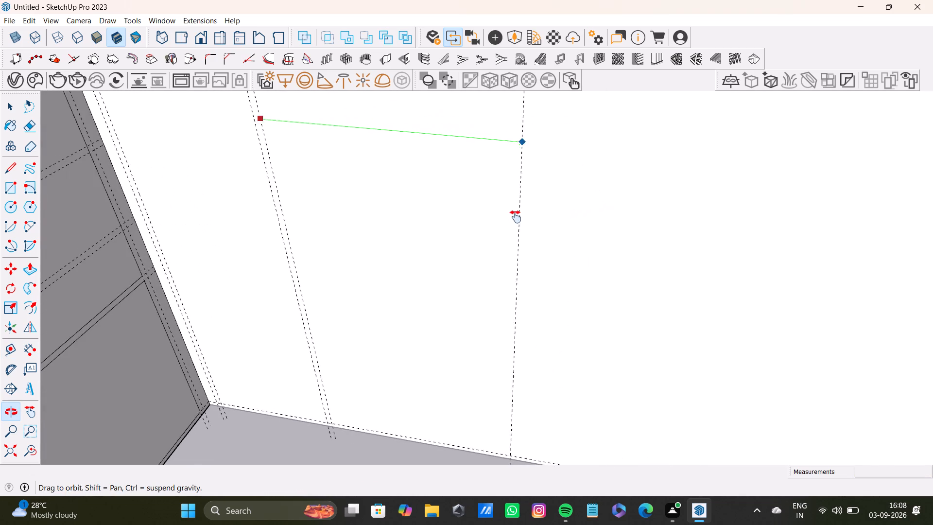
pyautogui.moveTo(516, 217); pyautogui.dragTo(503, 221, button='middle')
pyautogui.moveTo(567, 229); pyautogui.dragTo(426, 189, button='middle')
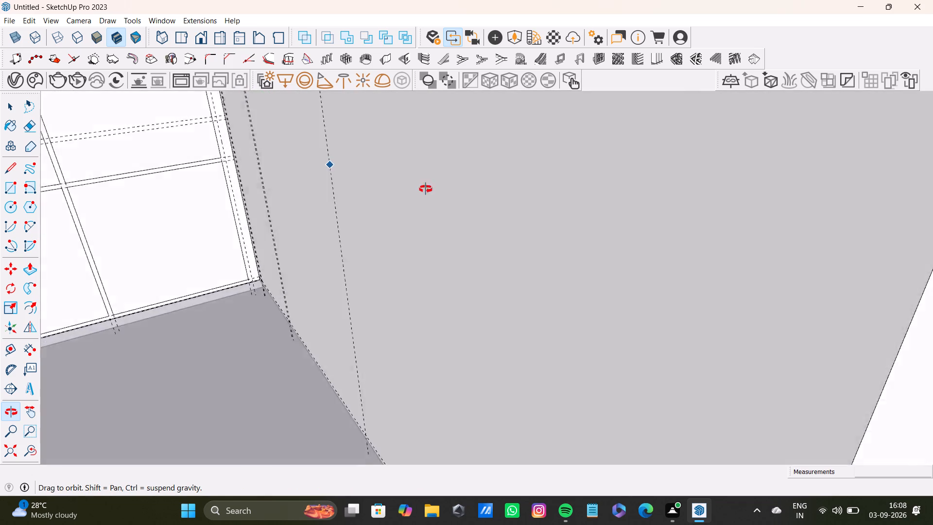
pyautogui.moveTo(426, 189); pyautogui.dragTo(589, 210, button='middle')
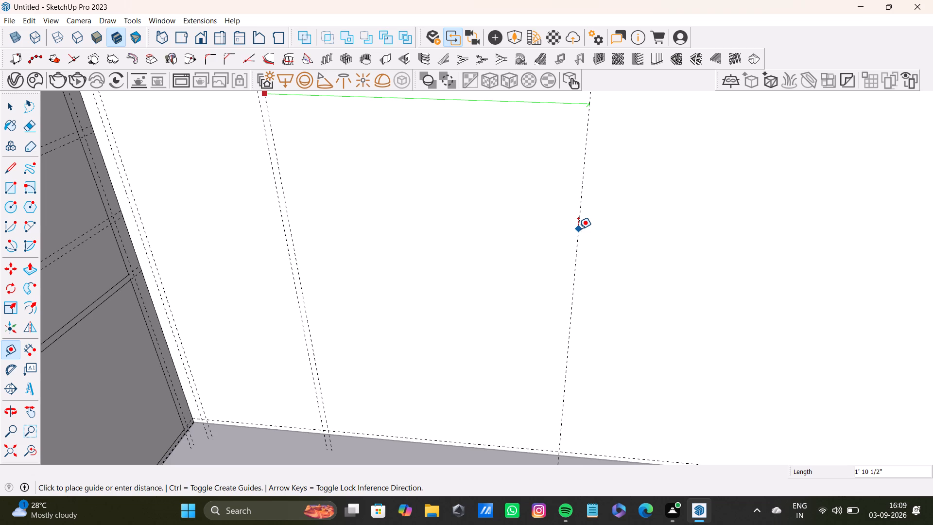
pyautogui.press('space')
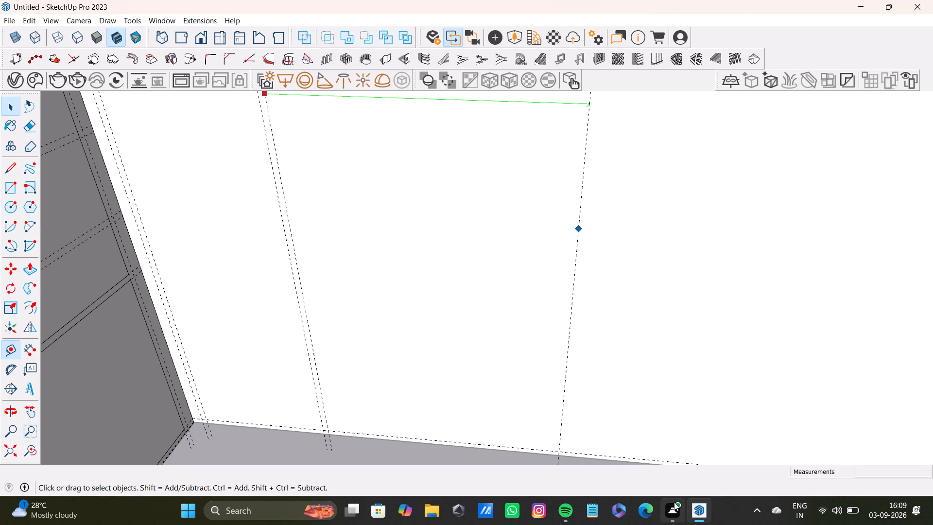
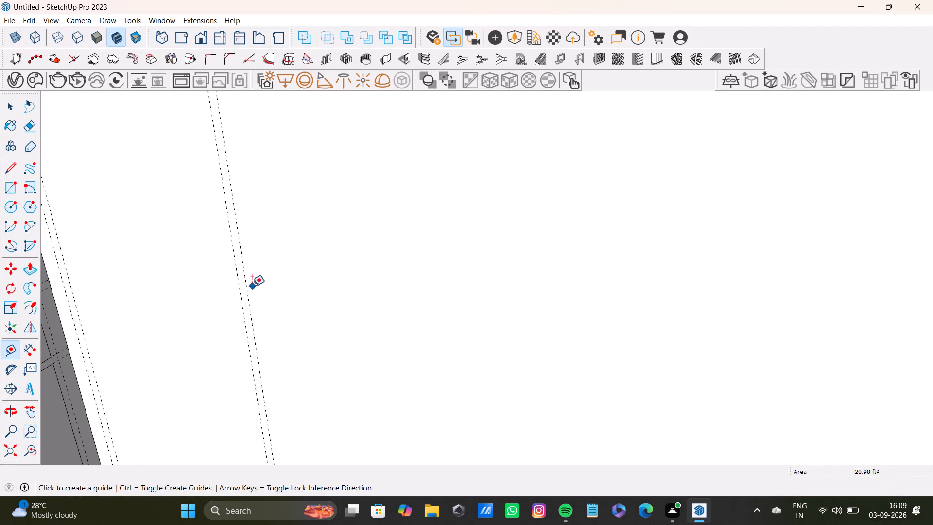
# Add a vertical guide about 1' 1 1/2" beyond the existing guide pair on the white cabinet face, plus another 0.5" beyond it.
pyautogui.click(244, 288)
pyautogui.scroll(-7, 467, 323)
pyautogui.moveTo(468, 326); pyautogui.dragTo(461, 356, button='middle')
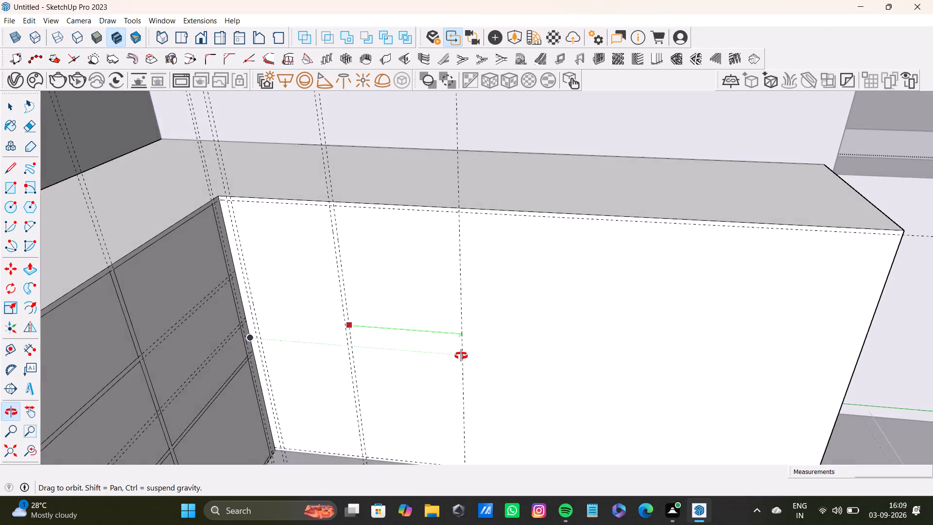
pyautogui.moveTo(461, 356); pyautogui.dragTo(432, 302, button='middle')
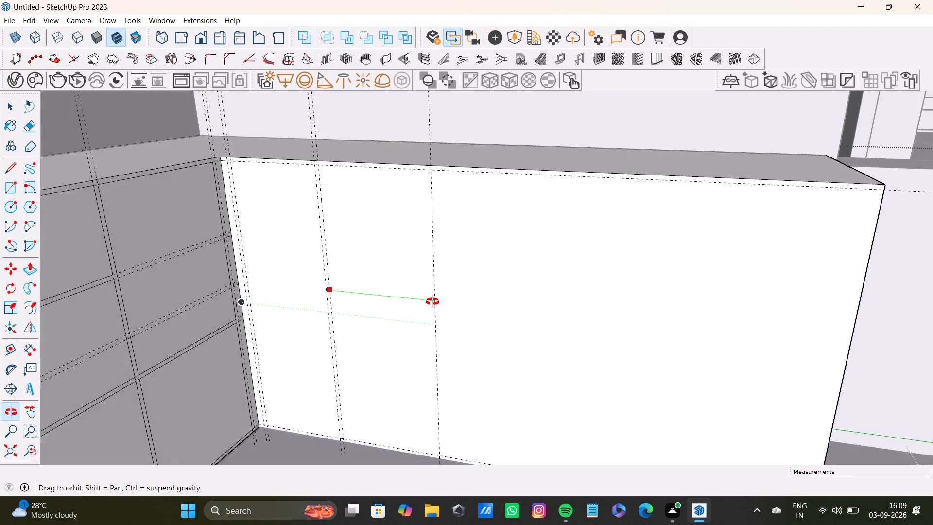
pyautogui.moveTo(432, 302); pyautogui.dragTo(442, 339, button='middle')
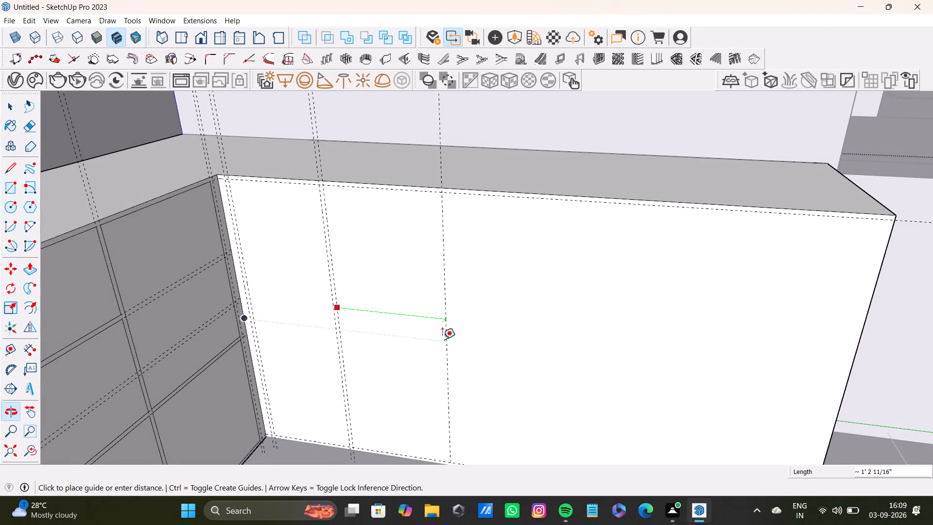
pyautogui.click(439, 329)
pyautogui.click(437, 333)
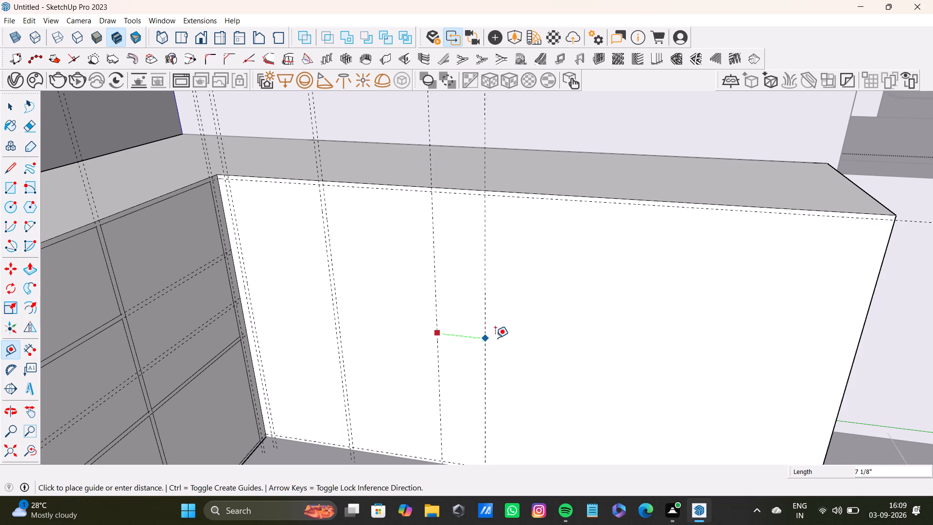
pyautogui.write('0.')
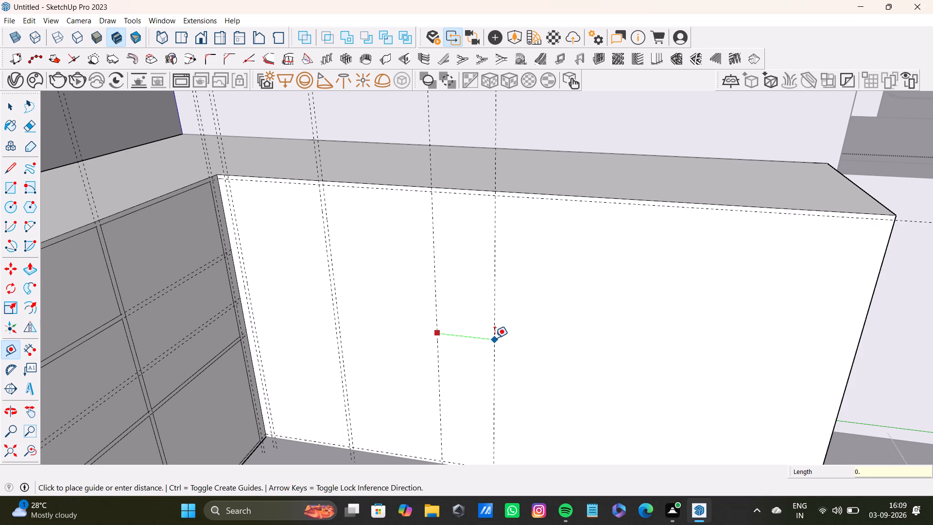
pyautogui.press('5')
pyautogui.hotkey('shift', '"')
pyautogui.press('Return')
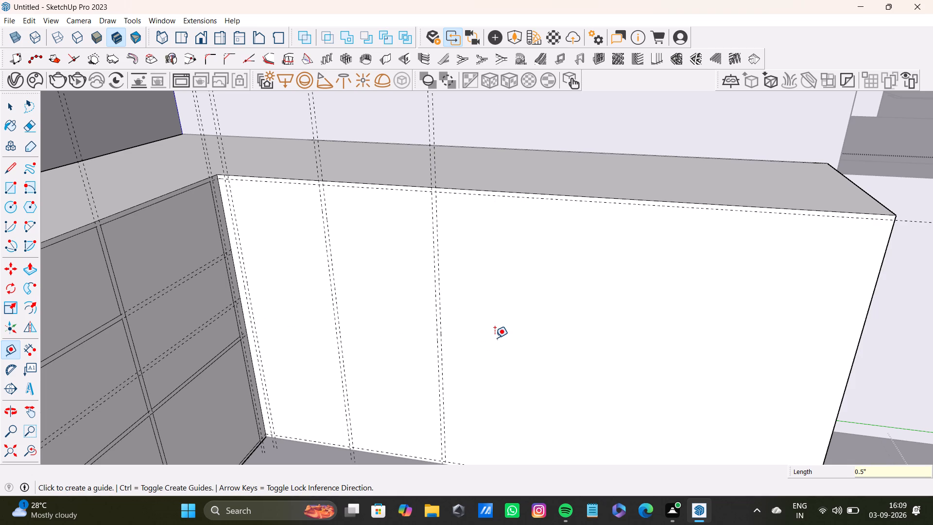
# Add a vertical guide about 1' 1" beyond the newest guide pair on the white face, plus another 0.5" beyond it.
pyautogui.scroll(8, 425, 284)
pyautogui.click(449, 278)
pyautogui.scroll(-4, 747, 325)
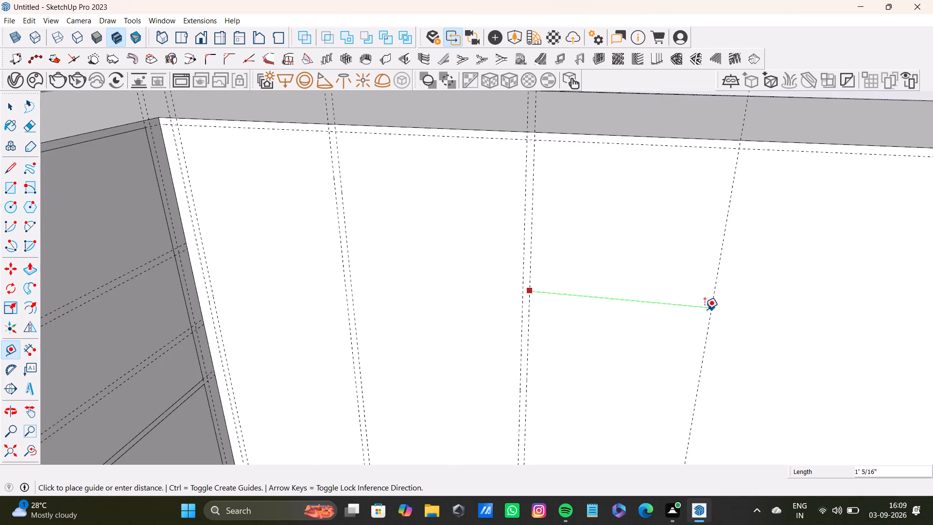
pyautogui.keyDown('shift'); pyautogui.moveTo(704, 309); pyautogui.dragTo(572, 230, button='middle'); pyautogui.keyUp('shift')
pyautogui.moveTo(579, 227); pyautogui.dragTo(555, 290, button='middle')
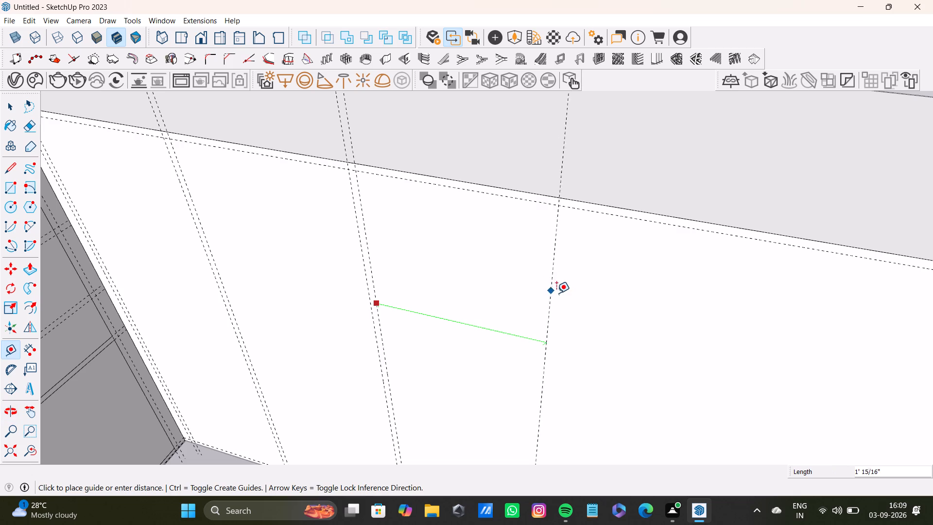
pyautogui.click(559, 293)
pyautogui.click(560, 291)
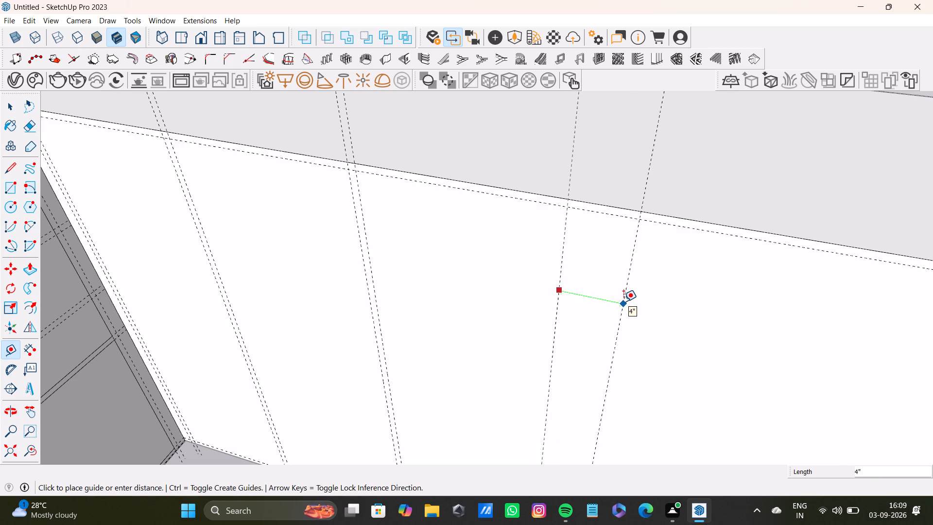
pyautogui.write('0.5')
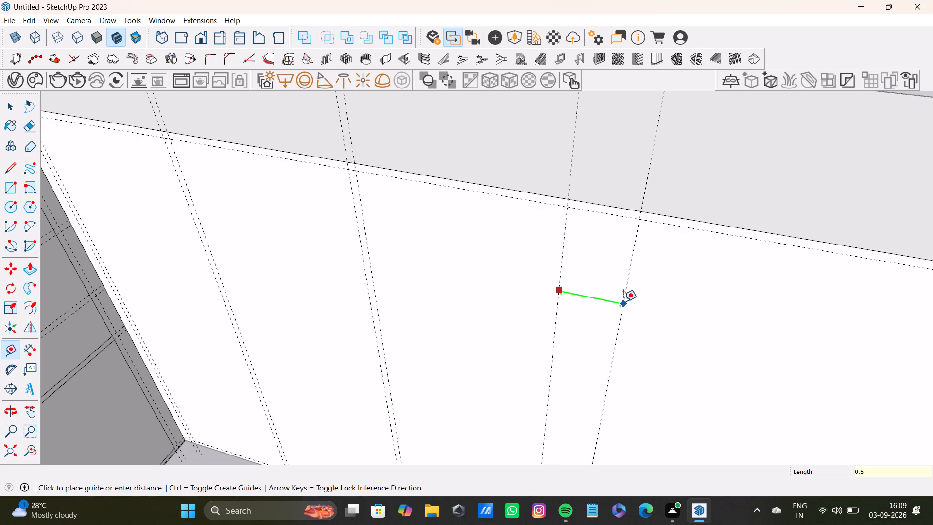
pyautogui.hotkey('shift', '"')
pyautogui.press('Return')
# Place a vertical guide about 1' 6 3/4" beyond the newest guide pair on the white face.
pyautogui.click(567, 316)
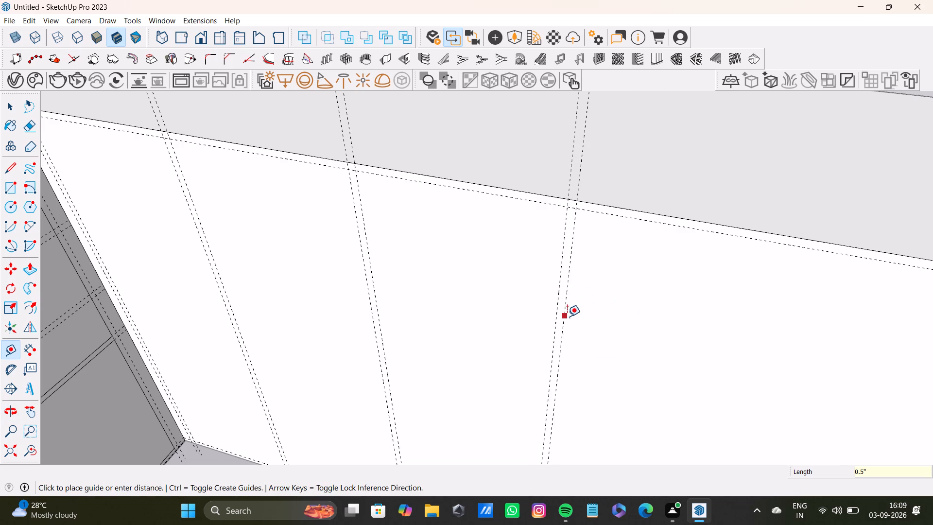
pyautogui.scroll(-3, 641, 339)
pyautogui.keyDown('shift'); pyautogui.moveTo(768, 363); pyautogui.dragTo(584, 276, button='middle'); pyautogui.keyUp('shift')
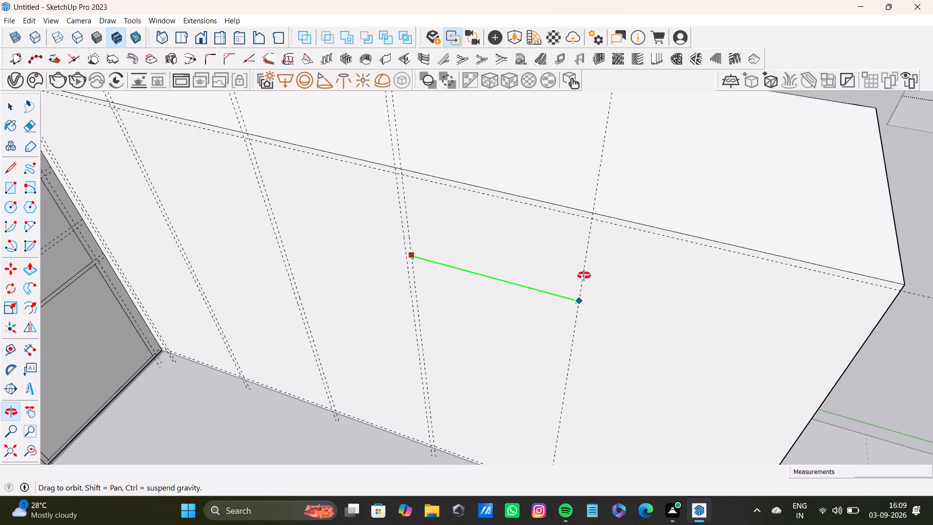
pyautogui.keyDown('shift'); pyautogui.moveTo(584, 276); pyautogui.dragTo(584, 240, button='middle'); pyautogui.keyUp('shift')
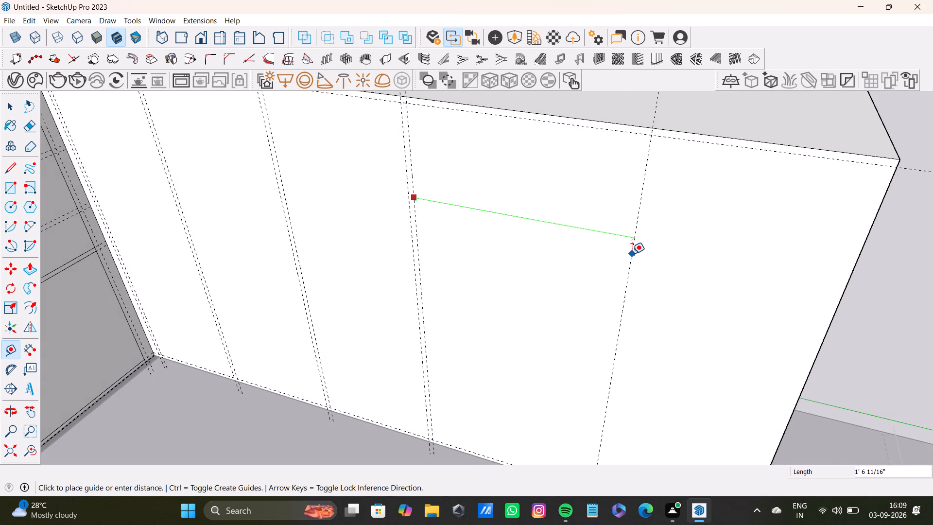
pyautogui.click(633, 254)
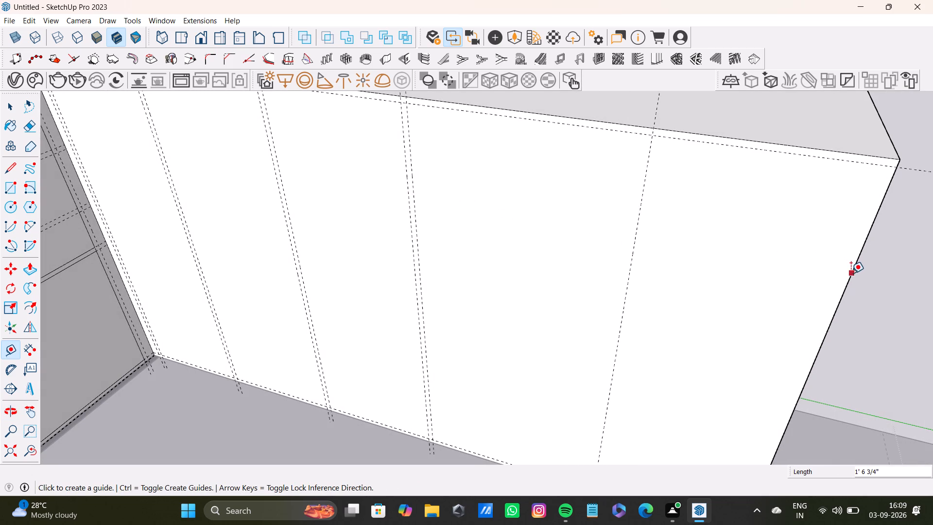
# Place a guide 0.5" inside the white face's outer end edge.
pyautogui.click(851, 273)
pyautogui.write('0.')
pyautogui.press('5')
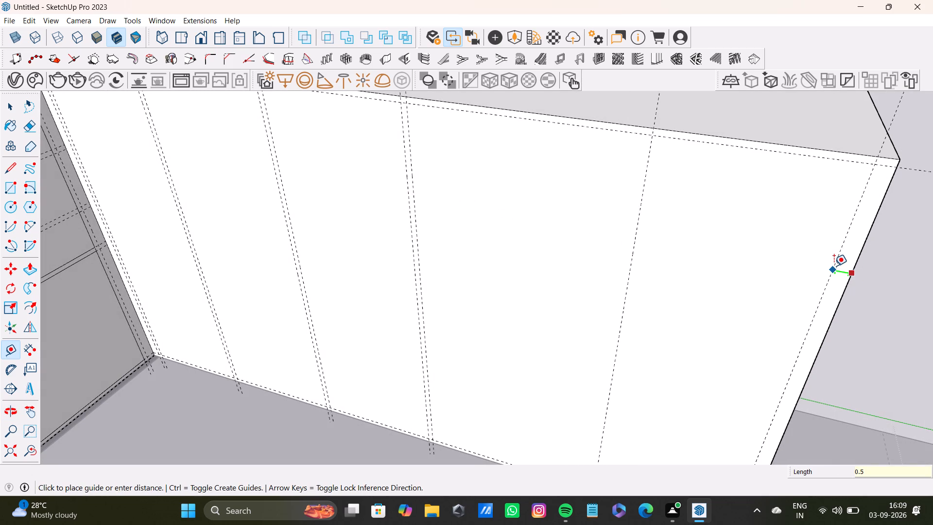
pyautogui.hotkey('shift', '"')
pyautogui.press('Return')
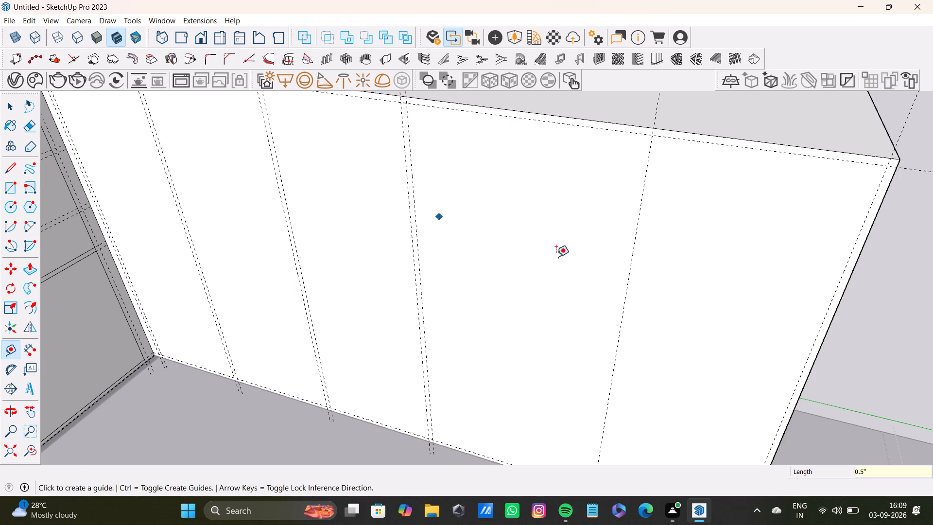
# Offset a second guide 0.5" from the last single vertical guide, toward the inner corner of the cabinets.
pyautogui.scroll(-2, 613, 296)
pyautogui.moveTo(608, 305); pyautogui.dragTo(631, 283, button='middle')
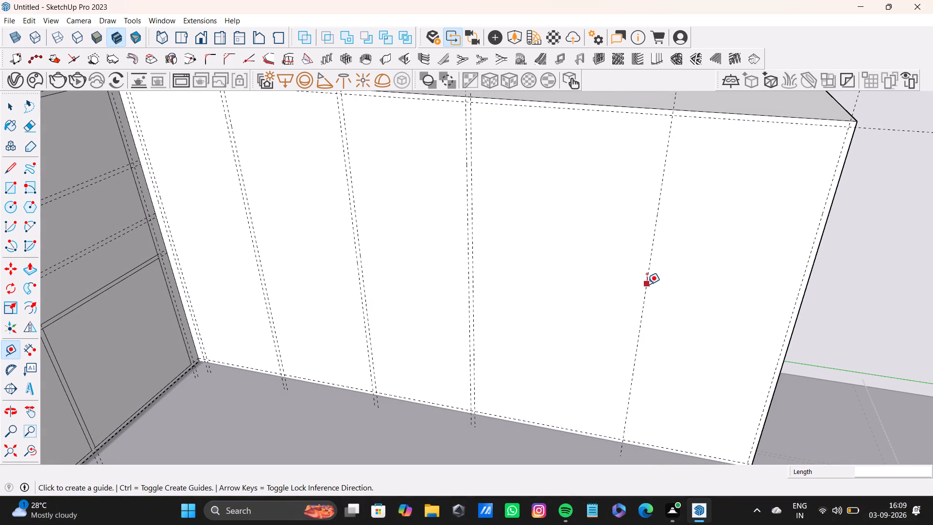
pyautogui.click(647, 284)
pyautogui.write('0,')
pyautogui.press('BackSpace')
pyautogui.write('.5')
pyautogui.hotkey('shift', '"')
pyautogui.press('Return')
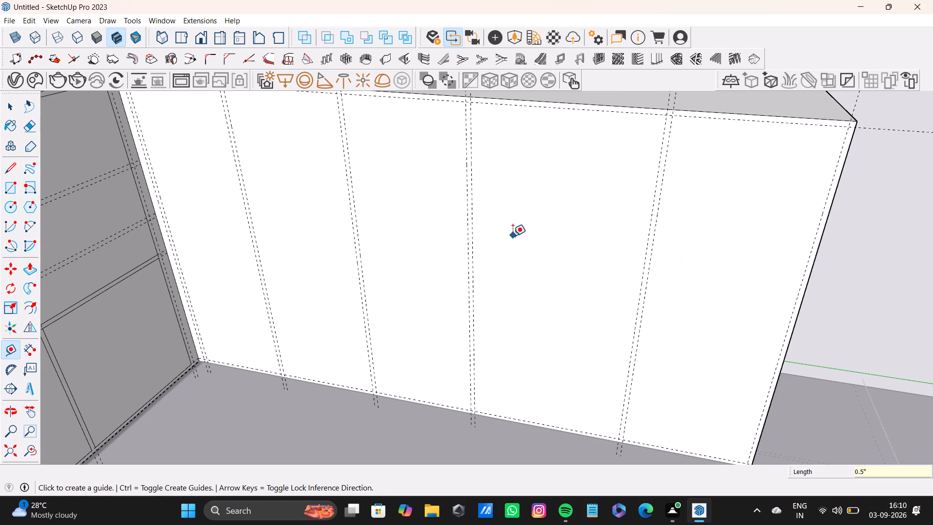
pyautogui.scroll(-2, 538, 262)
pyautogui.keyDown('shift'); pyautogui.moveTo(496, 268); pyautogui.dragTo(505, 330, button='middle'); pyautogui.keyUp('shift')
pyautogui.press('space')
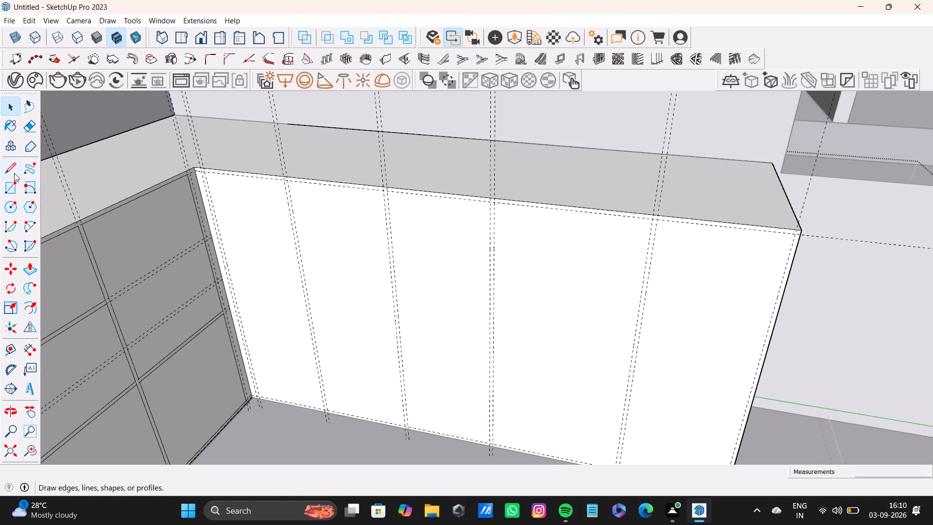
# Draw a full-height rectangle in the first bay beside the inner corner, snapping to the top, bottom and vertical guide intersections.
pyautogui.click(10, 191)
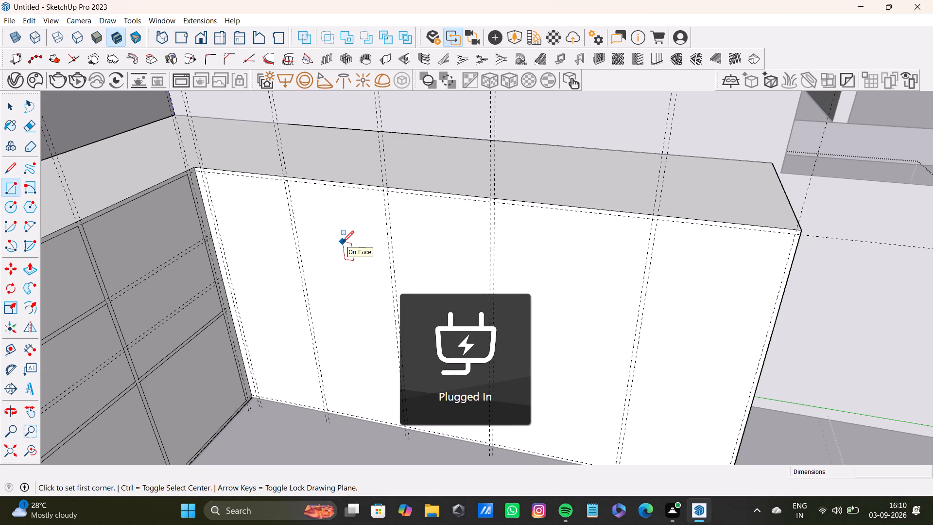
pyautogui.scroll(8, 178, 184)
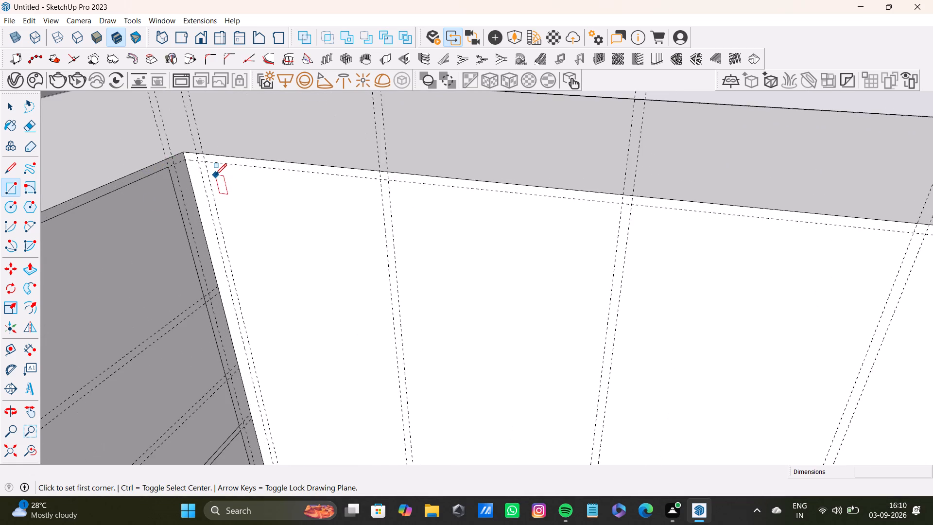
pyautogui.scroll(10, 215, 175)
pyautogui.click(203, 148)
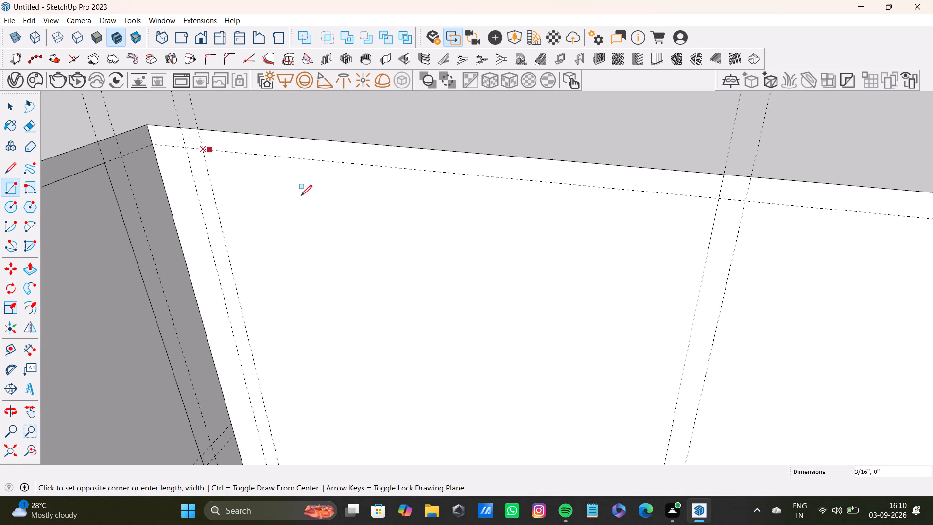
pyautogui.scroll(-8, 411, 306)
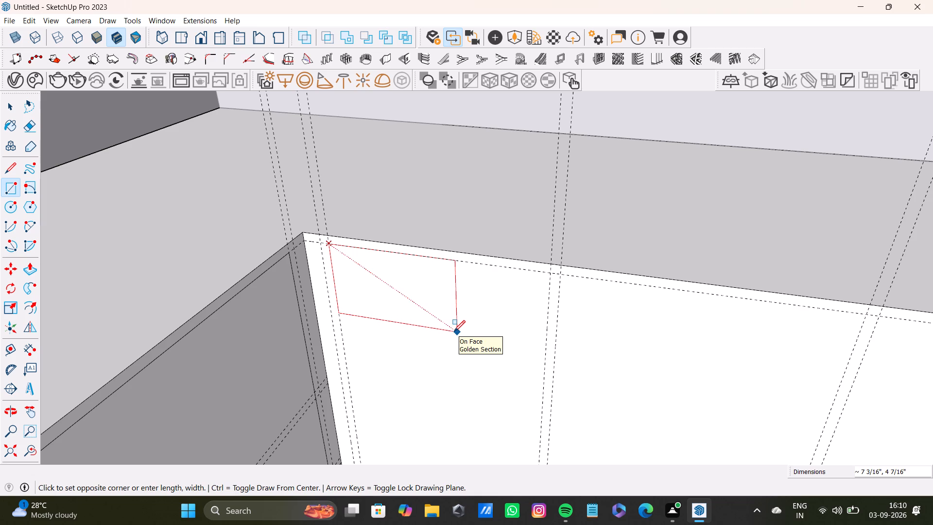
pyautogui.keyDown('shift'); pyautogui.moveTo(458, 343); pyautogui.dragTo(415, 160, button='middle'); pyautogui.keyUp('shift')
pyautogui.scroll(-6, 440, 271)
pyautogui.keyDown('shift'); pyautogui.moveTo(445, 320); pyautogui.dragTo(421, 241, button='middle'); pyautogui.keyUp('shift')
pyautogui.scroll(6, 415, 313)
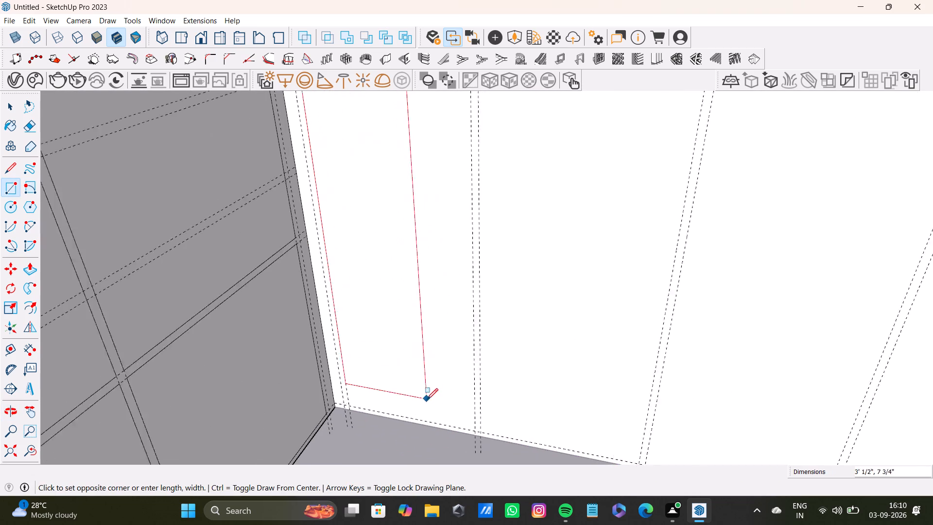
pyautogui.click(487, 437)
# Draw a rectangle about 3' 3 1/8" by 1' 1 1/2" in the second bay of the white face, between the guide intersections.
pyautogui.scroll(-4, 374, 259)
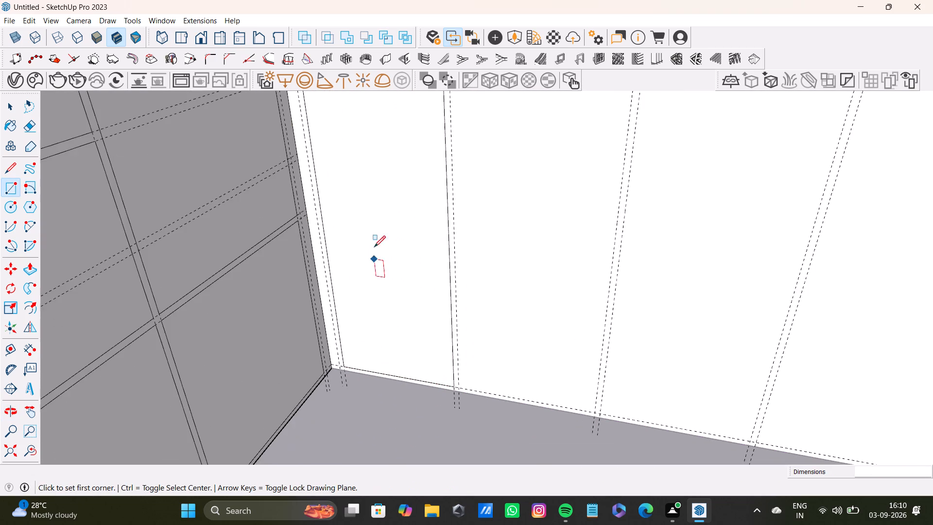
pyautogui.scroll(-3, 378, 172)
pyautogui.keyDown('shift'); pyautogui.moveTo(384, 154); pyautogui.dragTo(351, 344, button='middle'); pyautogui.keyUp('shift')
pyautogui.scroll(8, 379, 270)
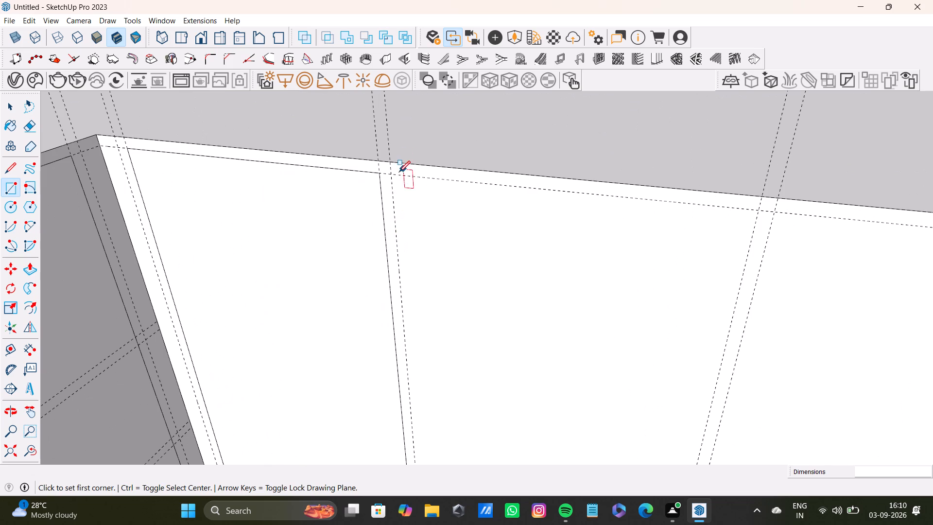
pyautogui.click(391, 173)
pyautogui.scroll(-3, 536, 335)
pyautogui.moveTo(587, 370); pyautogui.dragTo(452, 122, button='middle')
pyautogui.scroll(-2, 477, 218)
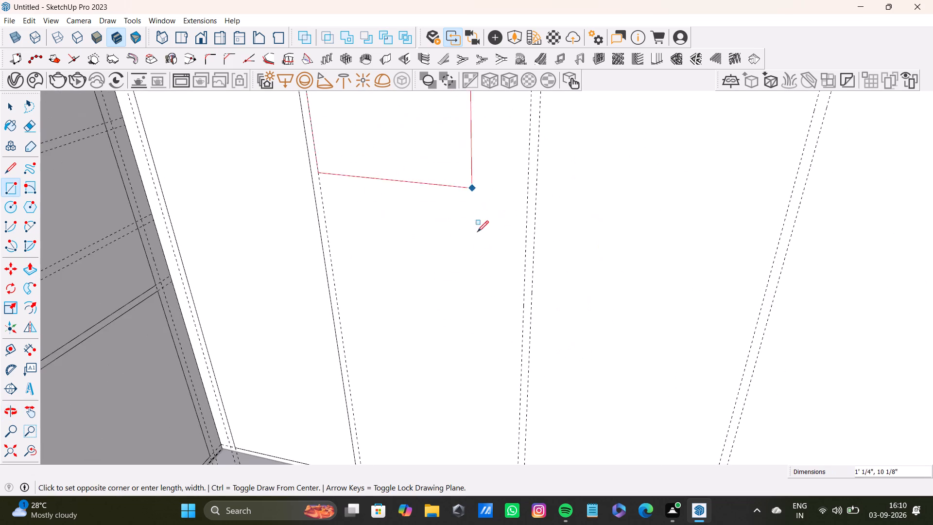
pyautogui.scroll(-5, 477, 232)
pyautogui.keyDown('shift'); pyautogui.moveTo(467, 298); pyautogui.dragTo(463, 227, button='middle'); pyautogui.keyUp('shift')
pyautogui.scroll(7, 471, 278)
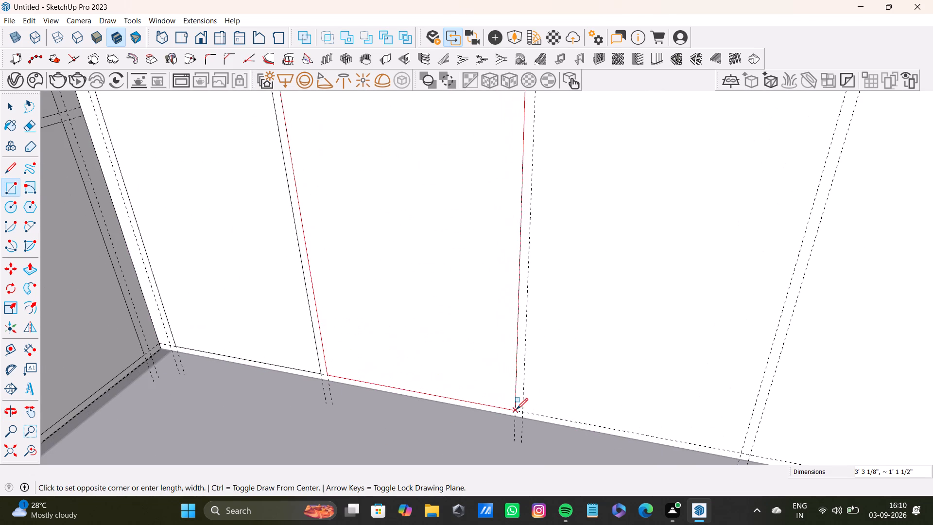
pyautogui.click(517, 409)
# Draw a full-height rectangle in the third bay of the white face, from the top guide to the bottom guide.
pyautogui.scroll(-8, 323, 149)
pyautogui.keyDown('shift'); pyautogui.moveTo(378, 126); pyautogui.dragTo(335, 368, button='middle'); pyautogui.keyUp('shift')
pyautogui.scroll(8, 387, 254)
pyautogui.click(329, 153)
pyautogui.scroll(-4, 507, 289)
pyautogui.moveTo(579, 378); pyautogui.dragTo(419, 152, button='middle')
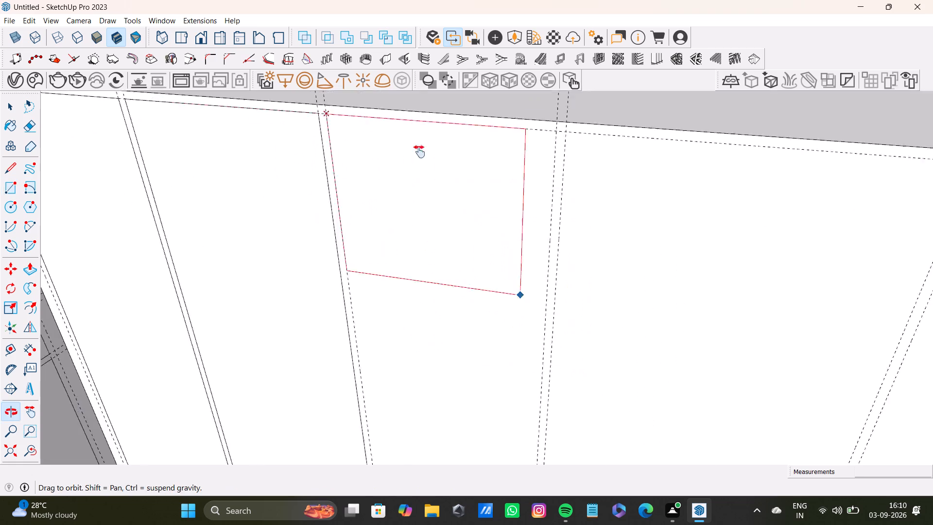
pyautogui.moveTo(419, 152); pyautogui.dragTo(407, 122, button='middle')
pyautogui.scroll(-6, 433, 207)
pyautogui.keyDown('shift'); pyautogui.moveTo(434, 285); pyautogui.dragTo(428, 237, button='middle'); pyautogui.keyUp('shift')
pyautogui.scroll(11, 426, 257)
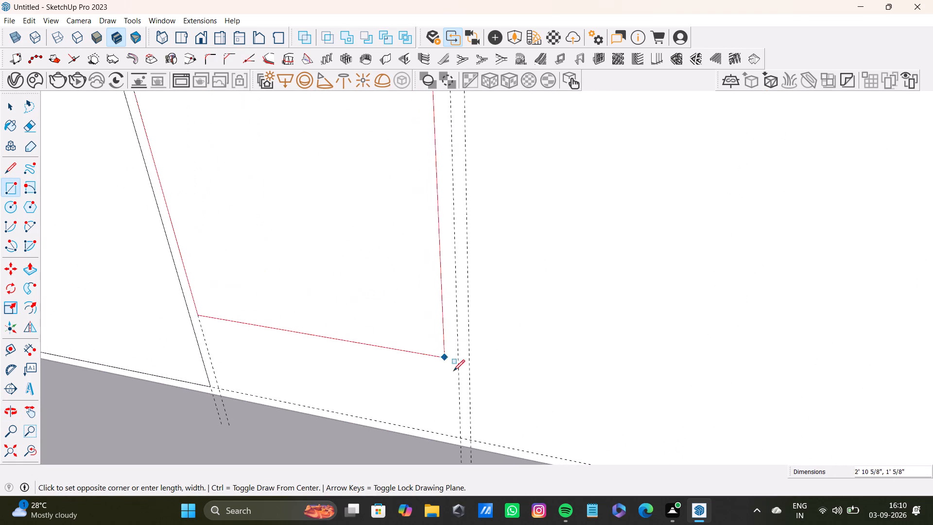
pyautogui.click(461, 437)
# Draw a full-height rectangle about 1' 6 1/4" wide in the fourth bay of the white face, between the guide intersections.
pyautogui.scroll(-6, 263, 316)
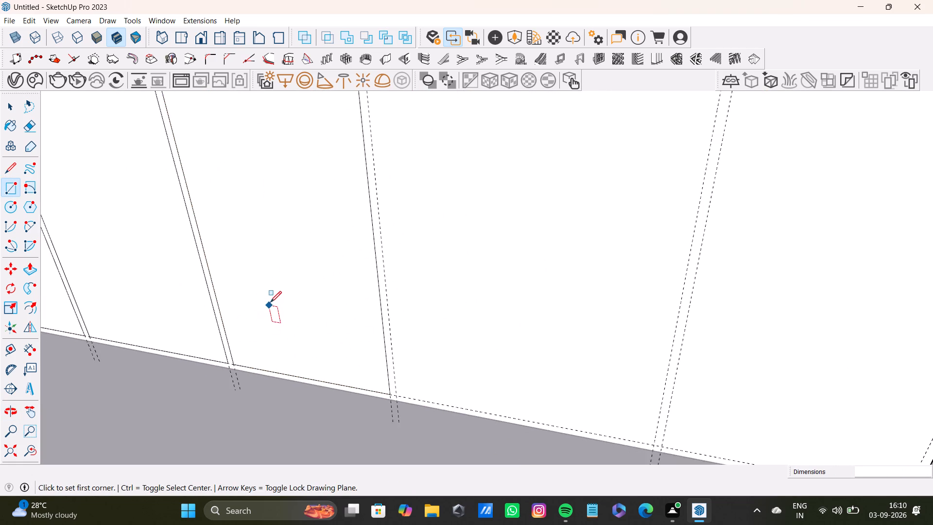
pyautogui.scroll(-9, 270, 302)
pyautogui.keyDown('shift'); pyautogui.moveTo(311, 259); pyautogui.dragTo(313, 387, button='middle'); pyautogui.keyUp('shift')
pyautogui.scroll(12, 320, 324)
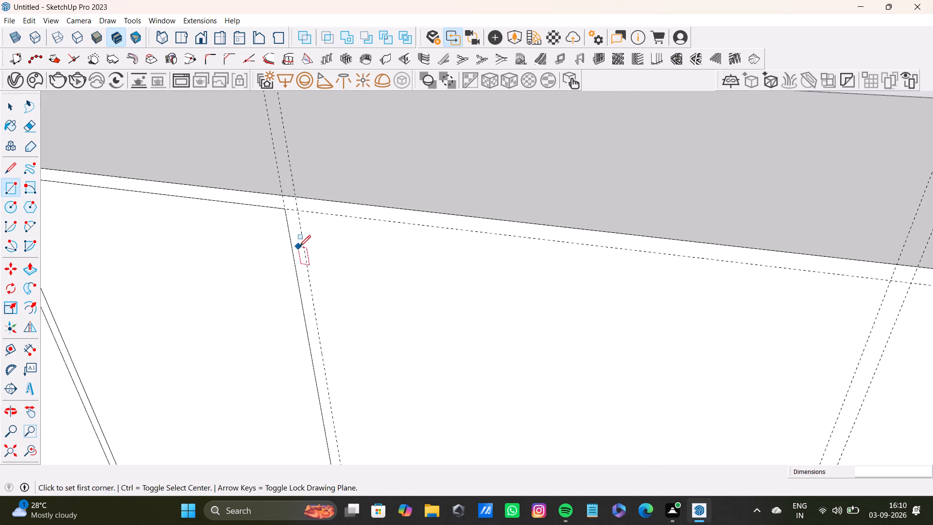
pyautogui.click(299, 210)
pyautogui.scroll(-4, 455, 326)
pyautogui.moveTo(697, 407); pyautogui.dragTo(463, 274, button='middle')
pyautogui.scroll(-4, 483, 310)
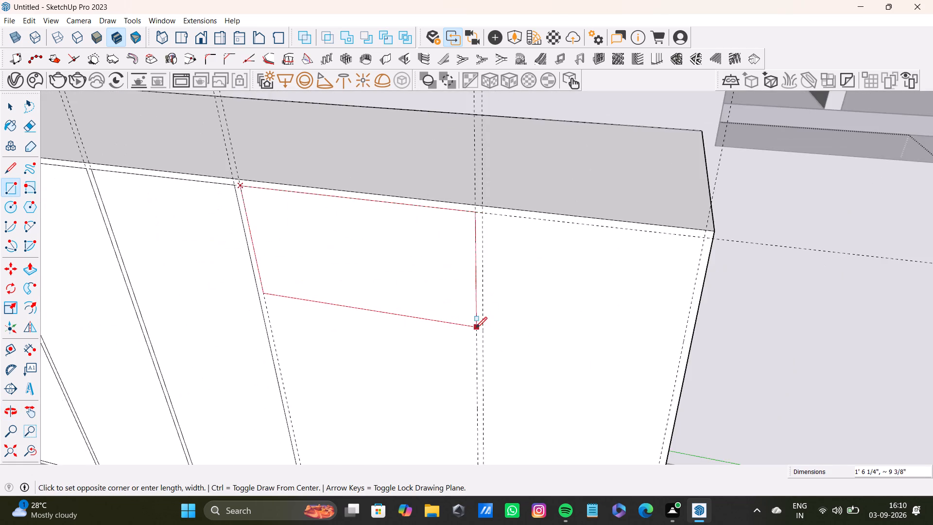
pyautogui.moveTo(475, 328); pyautogui.dragTo(449, 132, button='middle')
pyautogui.scroll(-3, 456, 255)
pyautogui.keyDown('shift'); pyautogui.moveTo(456, 280); pyautogui.dragTo(443, 177, button='middle'); pyautogui.keyUp('shift')
pyautogui.scroll(7, 437, 241)
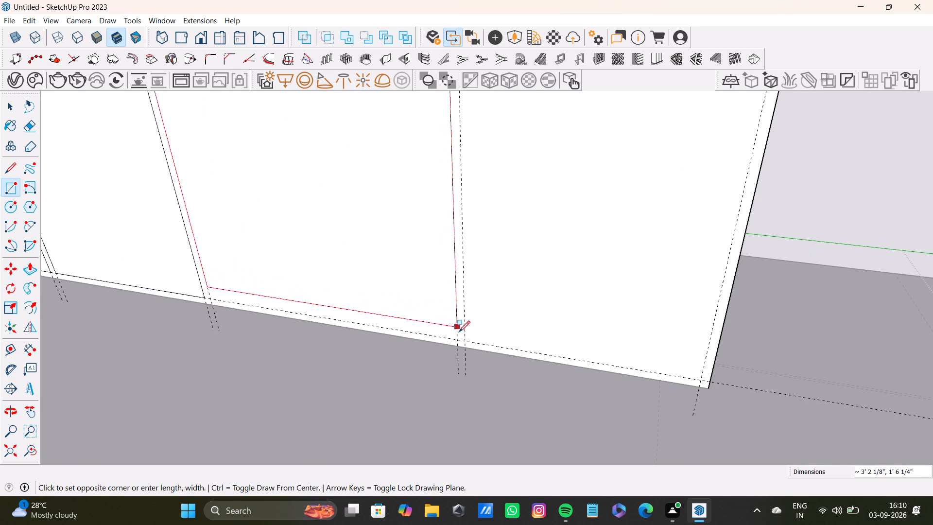
pyautogui.click(457, 343)
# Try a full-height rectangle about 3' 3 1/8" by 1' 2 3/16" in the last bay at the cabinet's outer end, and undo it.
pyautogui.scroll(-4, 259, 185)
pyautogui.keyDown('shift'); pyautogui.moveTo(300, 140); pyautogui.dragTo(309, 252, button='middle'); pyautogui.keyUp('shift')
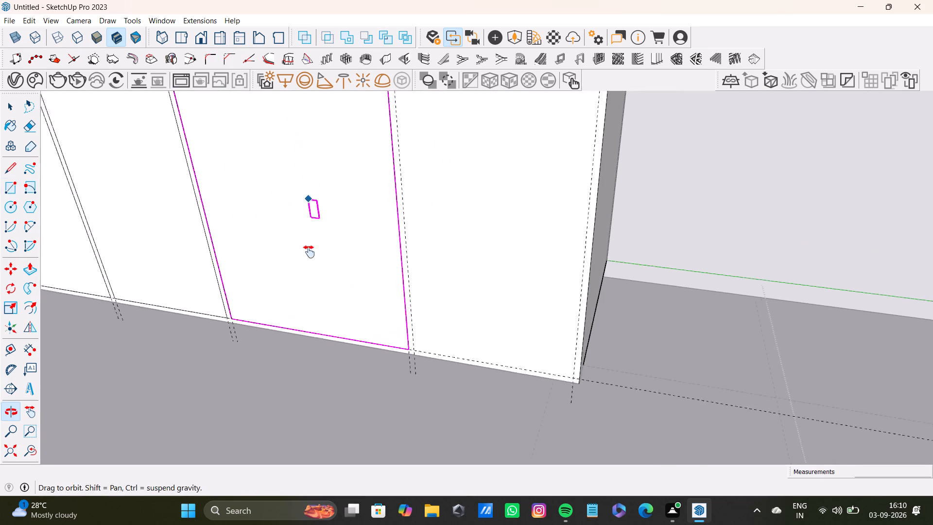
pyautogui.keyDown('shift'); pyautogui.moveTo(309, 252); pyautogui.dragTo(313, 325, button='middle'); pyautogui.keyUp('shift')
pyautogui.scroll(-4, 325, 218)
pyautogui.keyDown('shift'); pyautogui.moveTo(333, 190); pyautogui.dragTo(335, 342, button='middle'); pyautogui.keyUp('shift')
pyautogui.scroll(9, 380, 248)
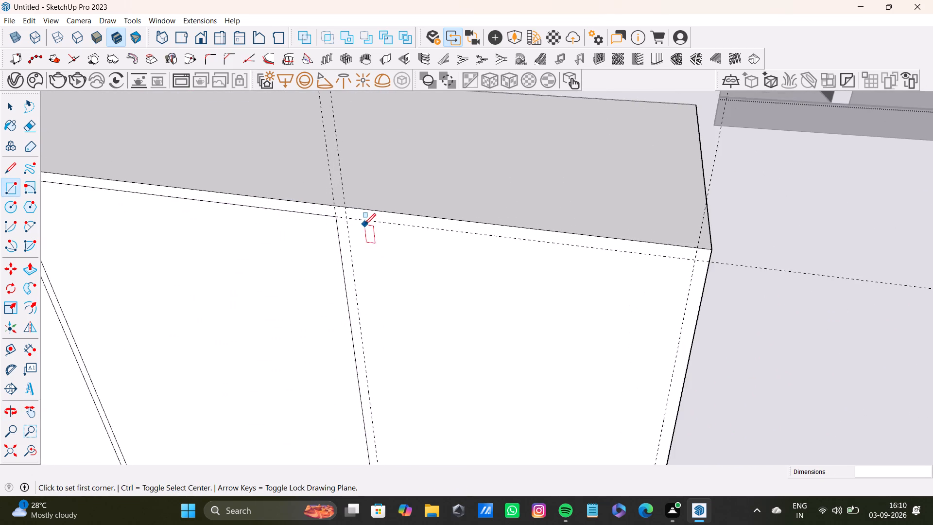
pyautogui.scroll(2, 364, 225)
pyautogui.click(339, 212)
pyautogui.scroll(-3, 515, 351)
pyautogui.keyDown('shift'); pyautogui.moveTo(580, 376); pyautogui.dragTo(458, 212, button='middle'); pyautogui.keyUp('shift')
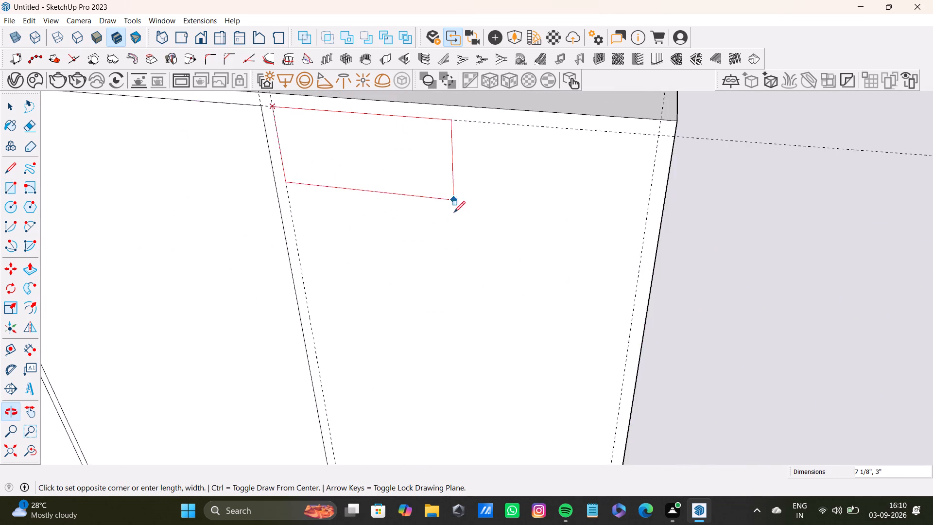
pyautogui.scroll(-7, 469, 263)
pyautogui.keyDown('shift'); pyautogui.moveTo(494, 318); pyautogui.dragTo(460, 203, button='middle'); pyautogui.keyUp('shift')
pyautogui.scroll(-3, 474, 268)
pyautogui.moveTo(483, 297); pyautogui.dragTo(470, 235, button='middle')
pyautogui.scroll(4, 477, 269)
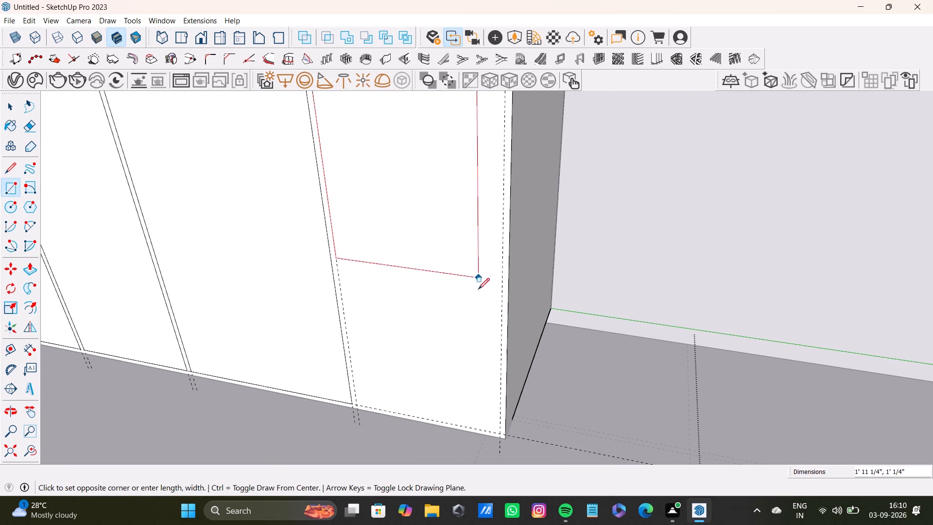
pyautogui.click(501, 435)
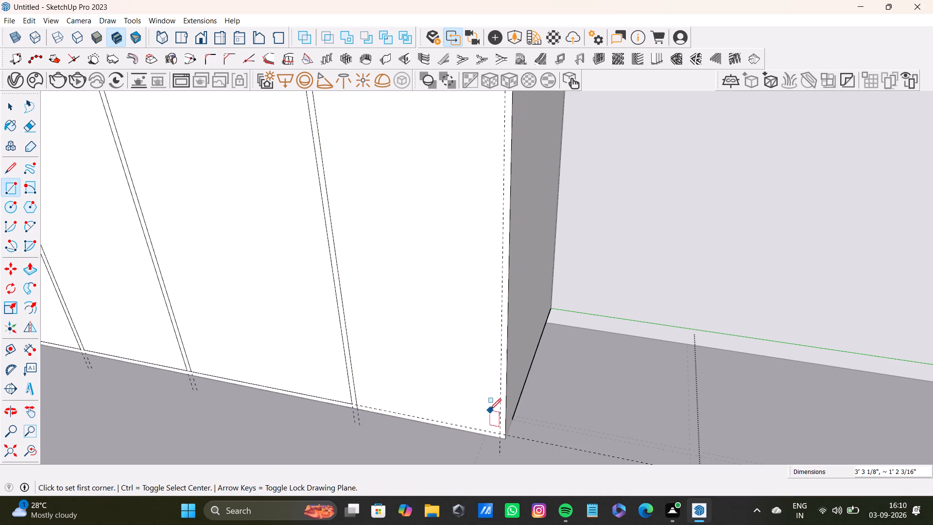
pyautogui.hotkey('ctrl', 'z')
# Draw a rectangle about 3' 3 1/8" by 1' 2 3/16" in the last bay of the white face, between the top and bottom guide intersections.
pyautogui.scroll(-4, 384, 308)
pyautogui.keyDown('shift'); pyautogui.moveTo(419, 217); pyautogui.dragTo(417, 439, button='middle'); pyautogui.keyUp('shift')
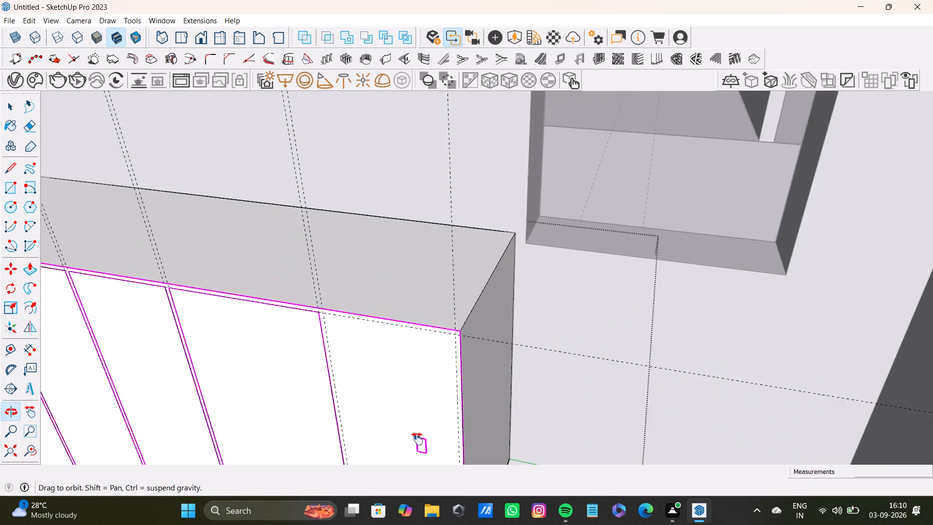
pyautogui.keyDown('shift'); pyautogui.moveTo(417, 439); pyautogui.dragTo(418, 439, button='middle'); pyautogui.keyUp('shift')
pyautogui.scroll(12, 391, 369)
pyautogui.click(261, 264)
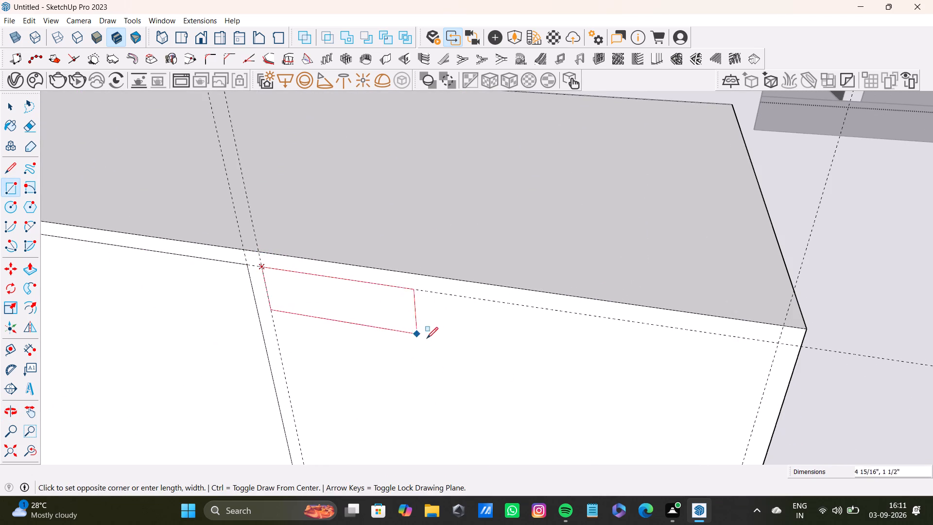
pyautogui.scroll(-4, 455, 359)
pyautogui.keyDown('shift'); pyautogui.moveTo(565, 405); pyautogui.dragTo(444, 191, button='middle'); pyautogui.keyUp('shift')
pyautogui.scroll(-8, 441, 246)
pyautogui.keyDown('shift'); pyautogui.moveTo(464, 307); pyautogui.dragTo(448, 184, button='middle'); pyautogui.keyUp('shift')
pyautogui.scroll(-2, 450, 273)
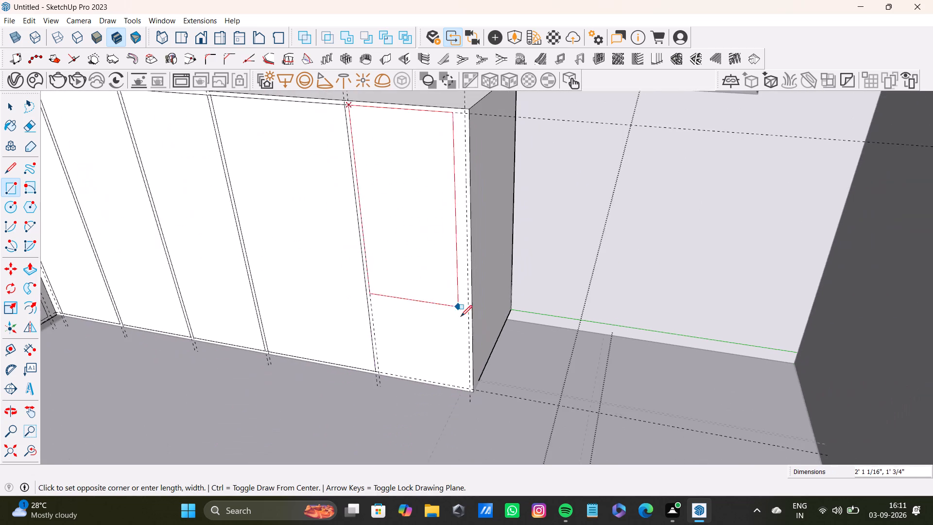
pyautogui.scroll(10, 460, 318)
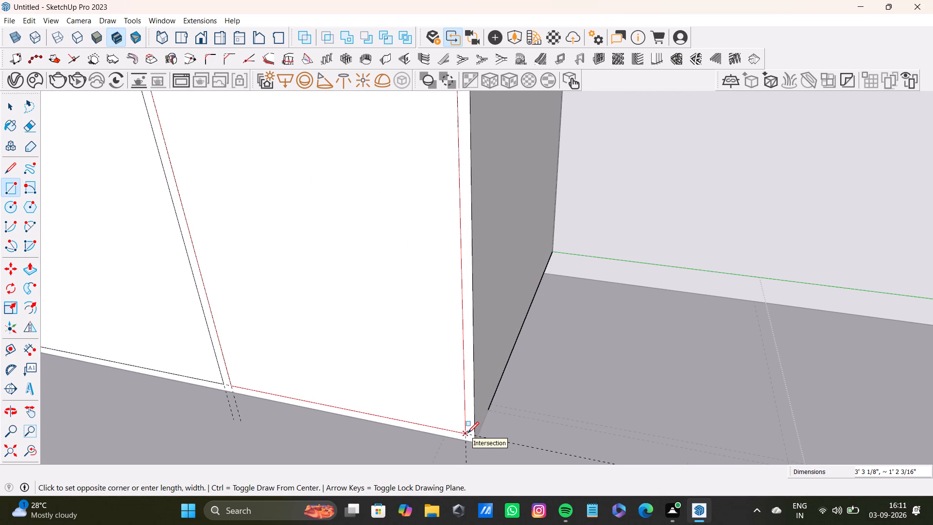
pyautogui.click(467, 433)
# Bring the whole model into view and examine the shutter divisions around the connected cabinet run from several angles.
pyautogui.scroll(-8, 277, 307)
pyautogui.keyDown('shift'); pyautogui.scroll(-4, 181, 254); pyautogui.keyUp('shift')
pyautogui.keyDown('shift'); pyautogui.moveTo(180, 251); pyautogui.dragTo(316, 282, button='middle'); pyautogui.keyUp('shift')
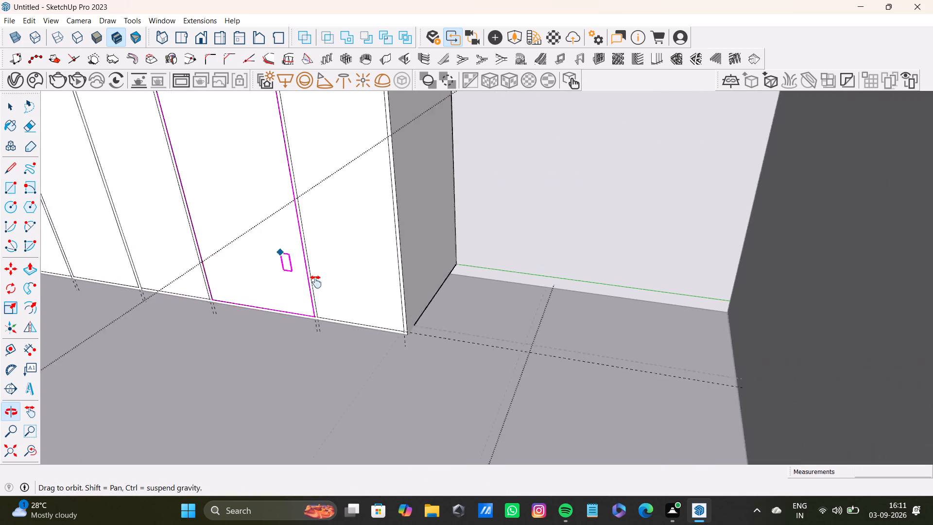
pyautogui.keyDown('shift'); pyautogui.moveTo(316, 282); pyautogui.dragTo(363, 402, button='middle'); pyautogui.keyUp('shift')
pyautogui.moveTo(383, 396); pyautogui.dragTo(294, 431, button='middle')
pyautogui.scroll(-3, 220, 270)
pyautogui.keyDown('shift'); pyautogui.middleClick(220, 271); pyautogui.keyUp('shift')
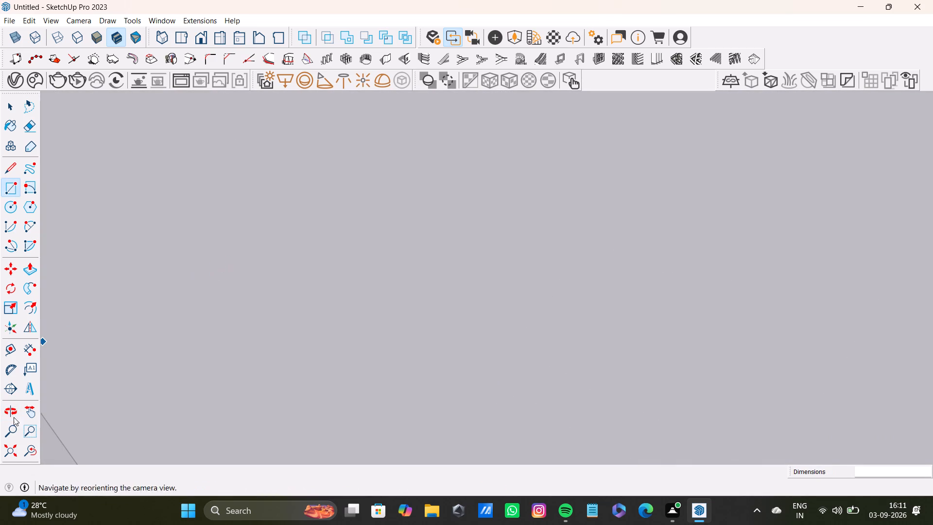
pyautogui.click(30, 453)
pyautogui.click(4, 452)
pyautogui.keyDown('shift'); pyautogui.moveTo(248, 313); pyautogui.dragTo(351, 398, button='middle'); pyautogui.keyUp('shift')
pyautogui.moveTo(675, 298); pyautogui.dragTo(526, 378, button='middle')
pyautogui.scroll(18, 518, 308)
pyautogui.moveTo(602, 277); pyautogui.dragTo(513, 309, button='middle')
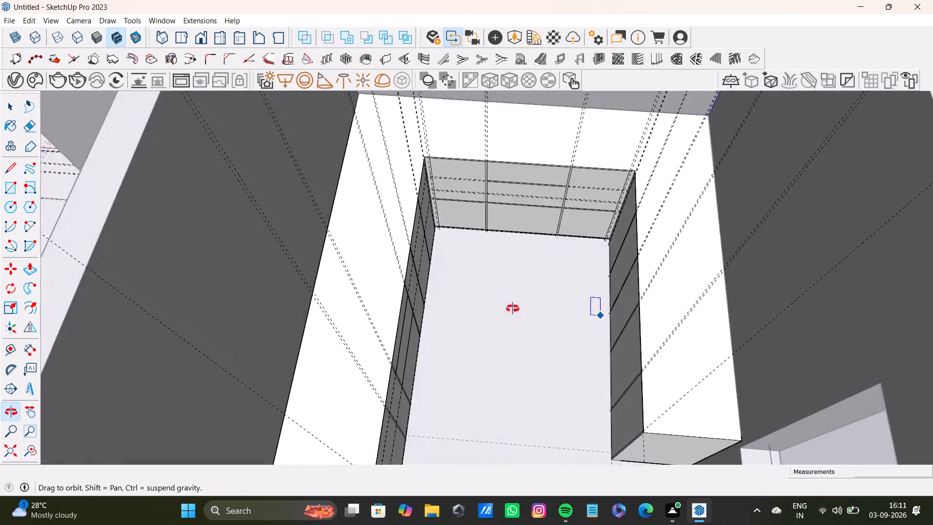
pyautogui.moveTo(513, 309); pyautogui.dragTo(476, 340, button='middle')
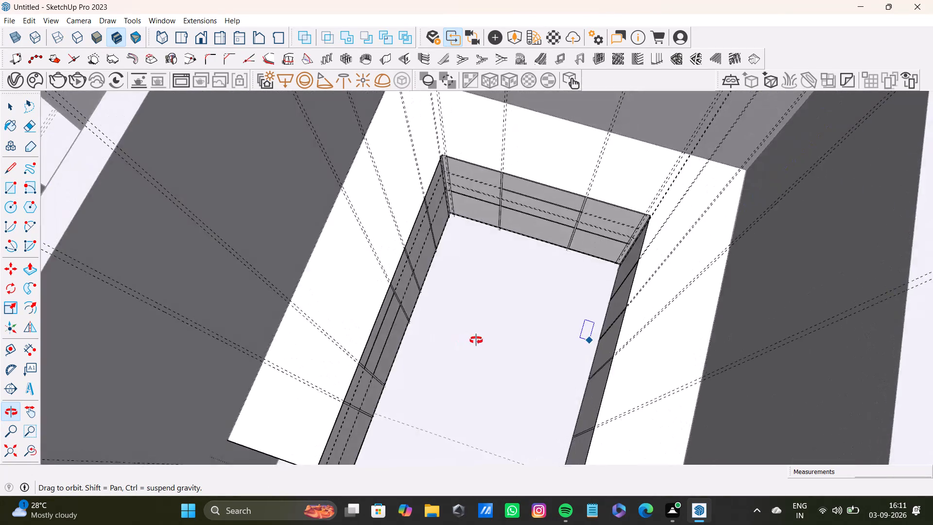
pyautogui.moveTo(476, 340); pyautogui.dragTo(236, 351, button='middle')
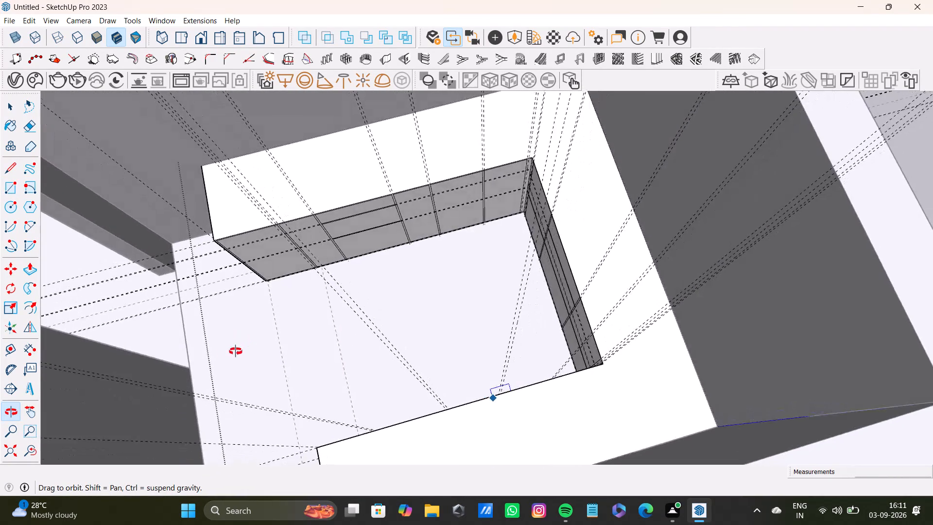
pyautogui.moveTo(236, 351); pyautogui.dragTo(117, 346, button='middle')
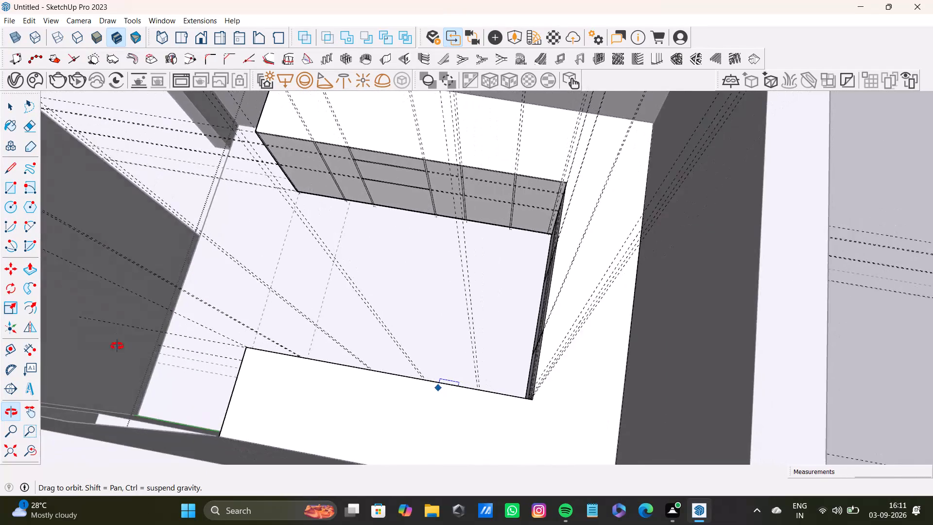
pyautogui.moveTo(117, 346); pyautogui.dragTo(64, 286, button='middle')
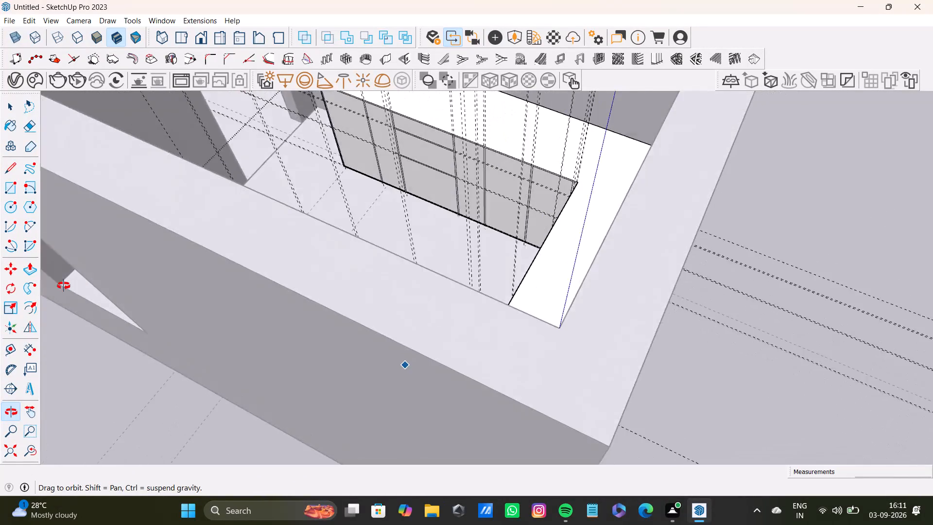
pyautogui.moveTo(64, 286); pyautogui.dragTo(278, 360, button='middle')
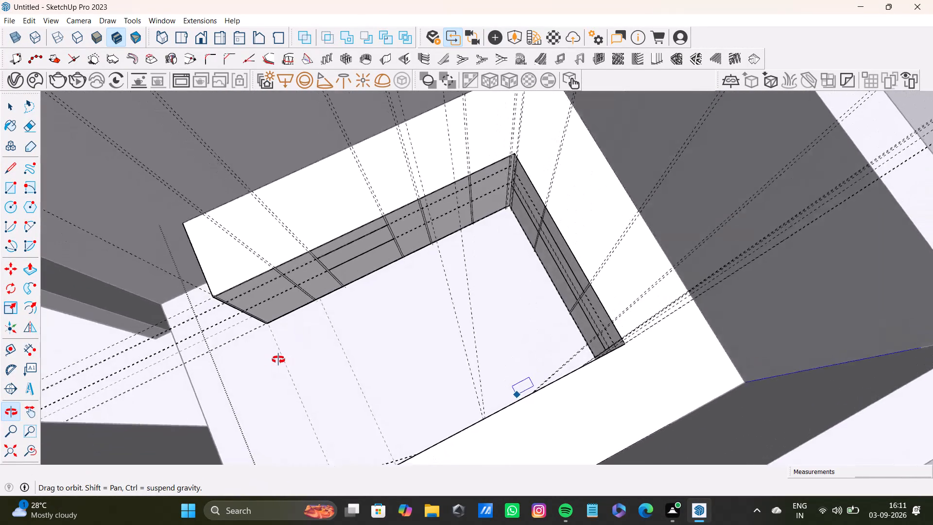
pyautogui.moveTo(278, 360); pyautogui.dragTo(291, 353, button='middle')
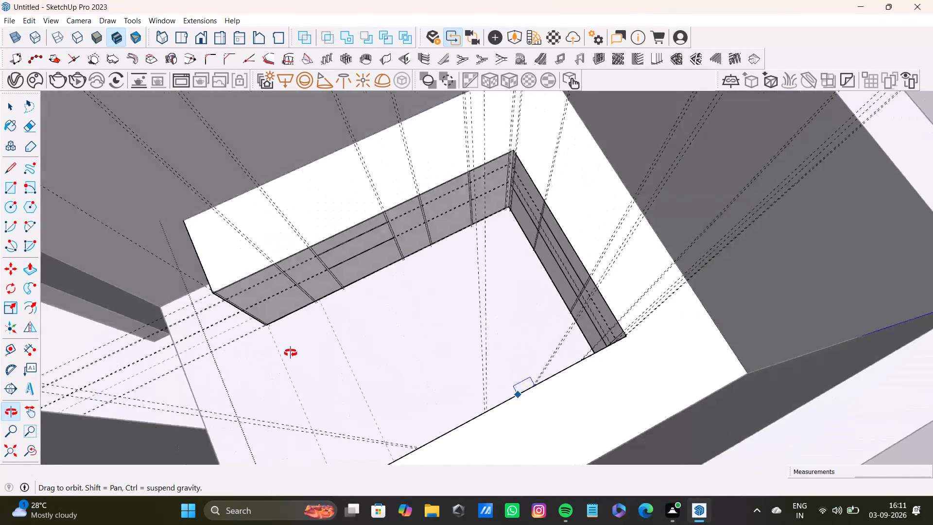
pyautogui.moveTo(291, 353); pyautogui.dragTo(271, 301, button='middle')
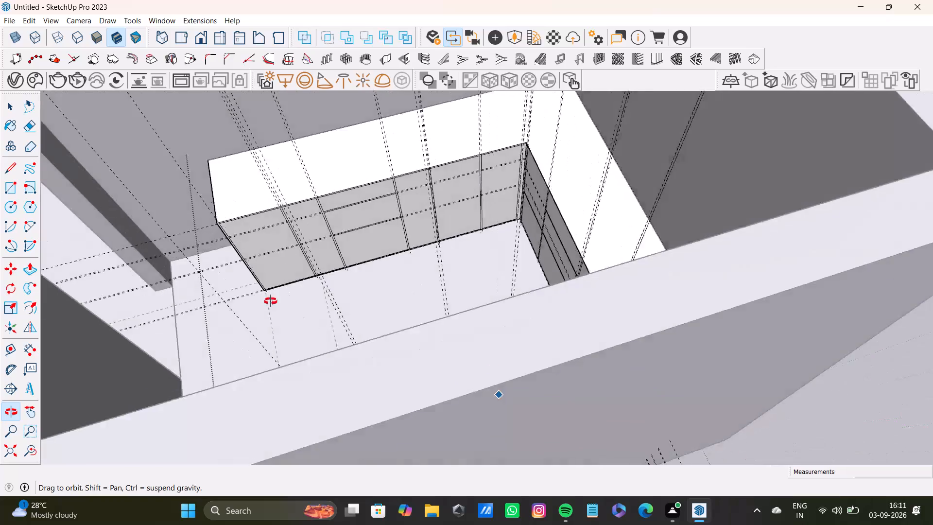
pyautogui.moveTo(271, 301); pyautogui.dragTo(185, 350, button='middle')
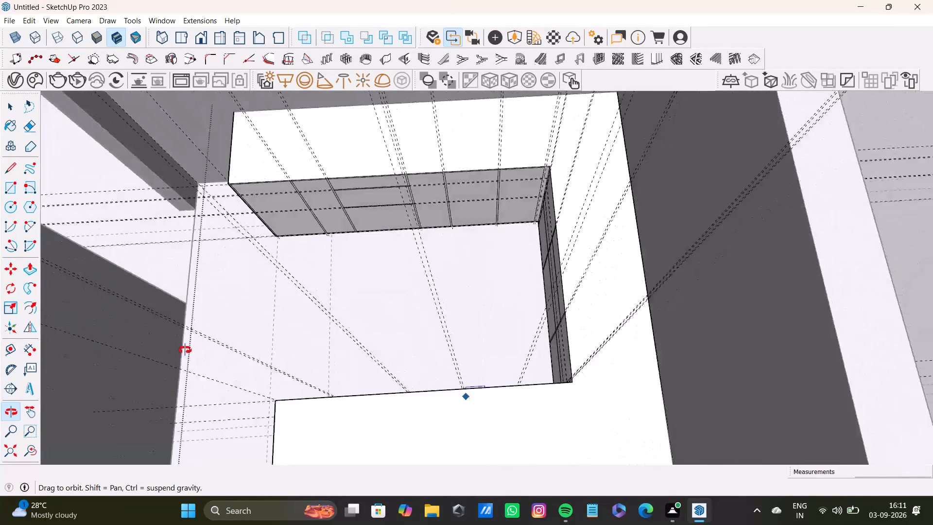
pyautogui.moveTo(185, 350); pyautogui.dragTo(208, 355, button='middle')
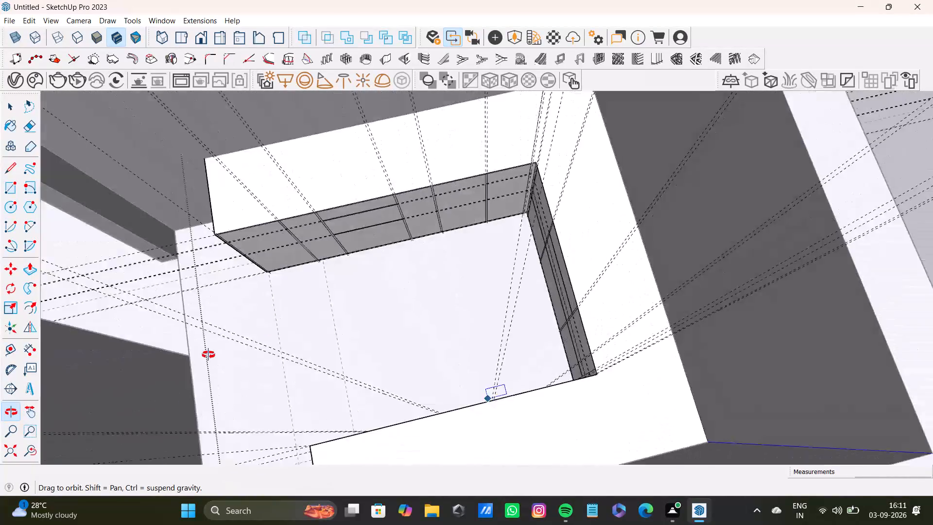
pyautogui.moveTo(208, 355); pyautogui.dragTo(274, 369, button='middle')
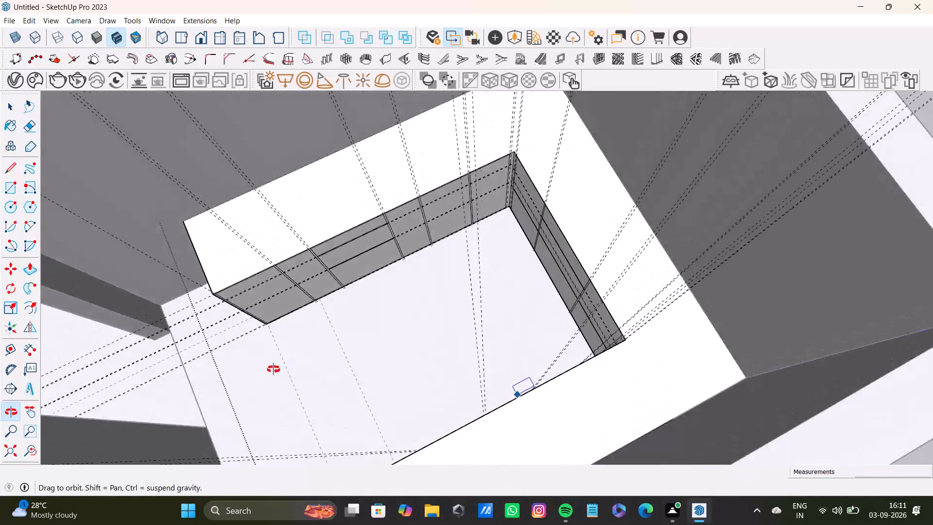
pyautogui.moveTo(274, 369); pyautogui.dragTo(253, 371, button='middle')
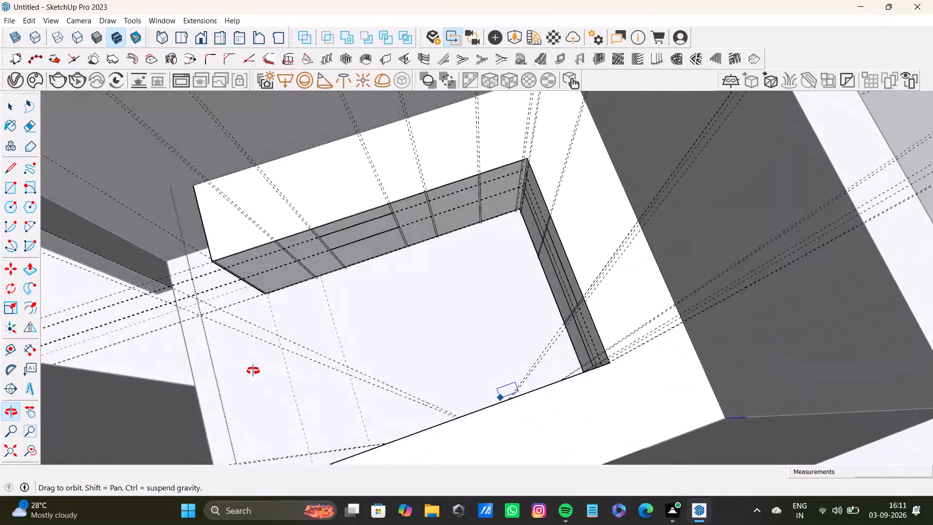
pyautogui.moveTo(253, 371); pyautogui.dragTo(269, 375, button='middle')
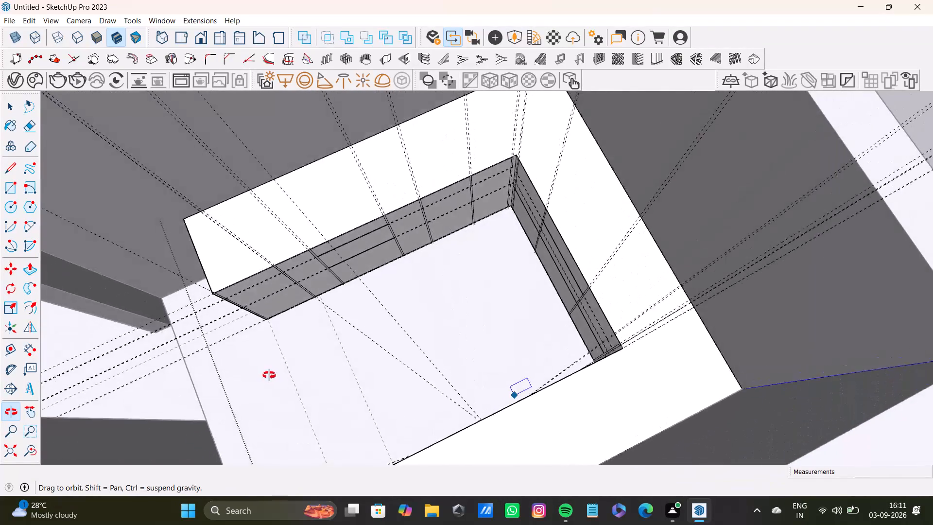
pyautogui.moveTo(269, 375); pyautogui.dragTo(277, 385, button='middle')
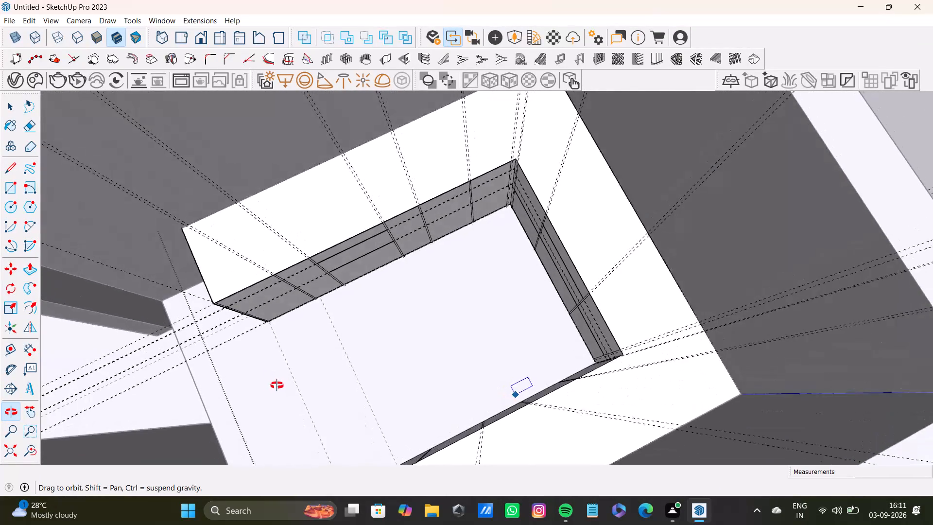
pyautogui.moveTo(277, 385); pyautogui.dragTo(252, 362, button='middle')
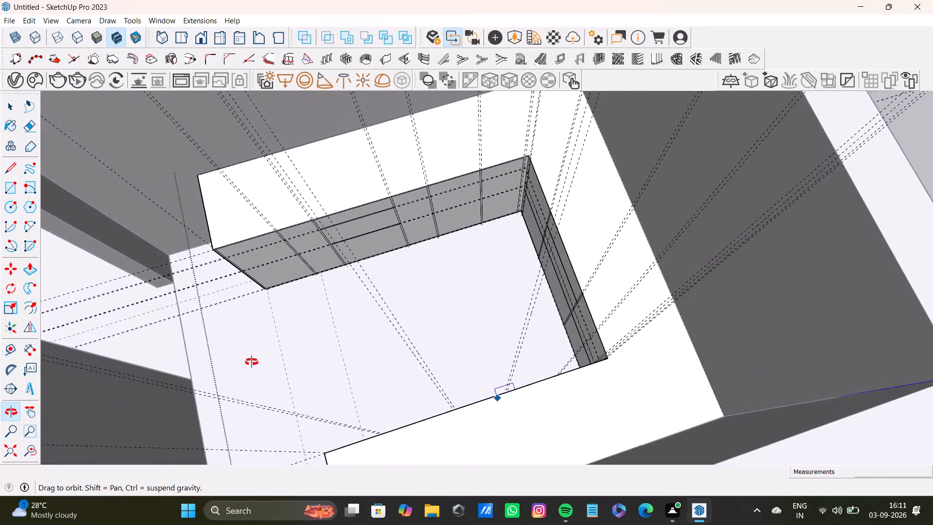
pyautogui.moveTo(252, 362); pyautogui.dragTo(269, 355, button='middle')
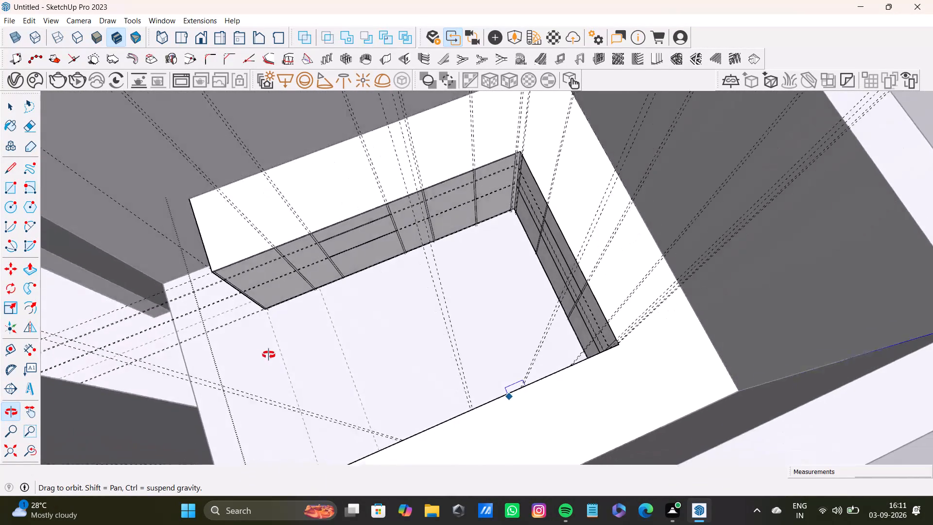
pyautogui.moveTo(269, 355); pyautogui.dragTo(284, 346, button='middle')
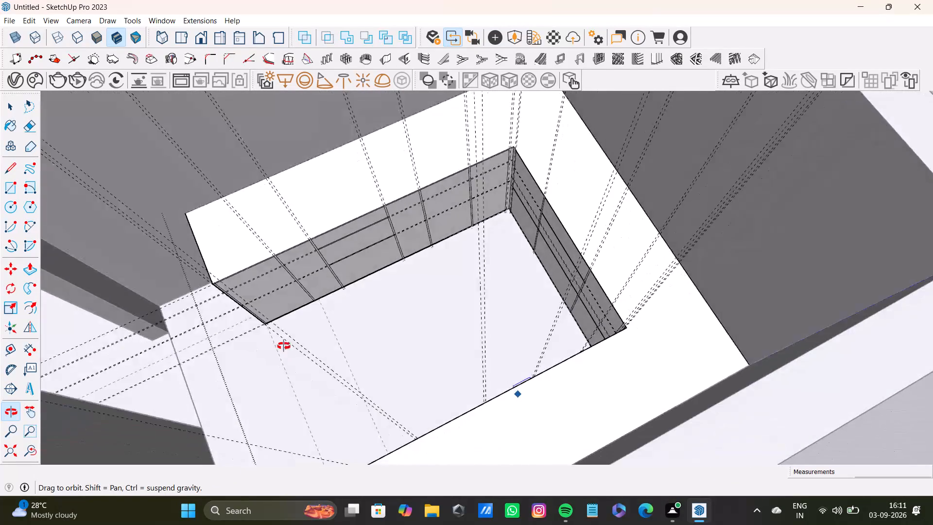
pyautogui.moveTo(284, 346); pyautogui.dragTo(318, 333, button='middle')
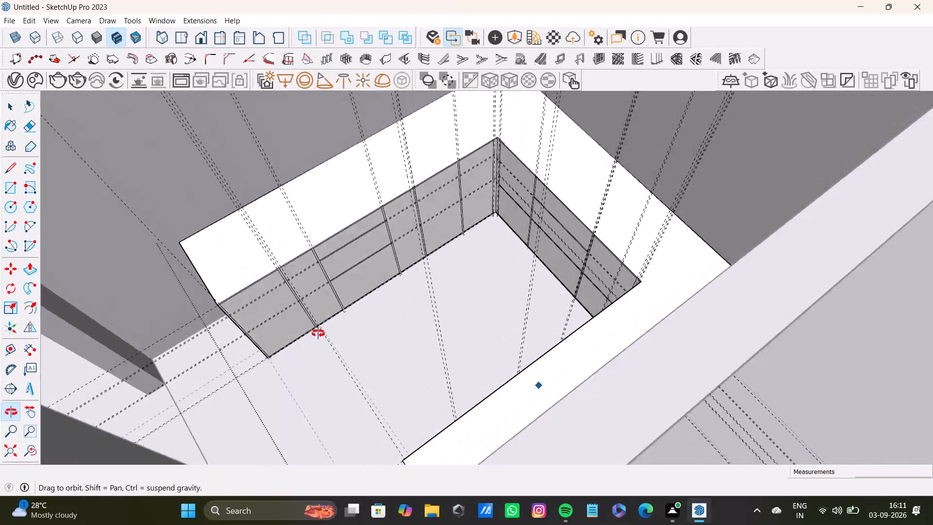
pyautogui.moveTo(318, 333); pyautogui.dragTo(333, 336, button='middle')
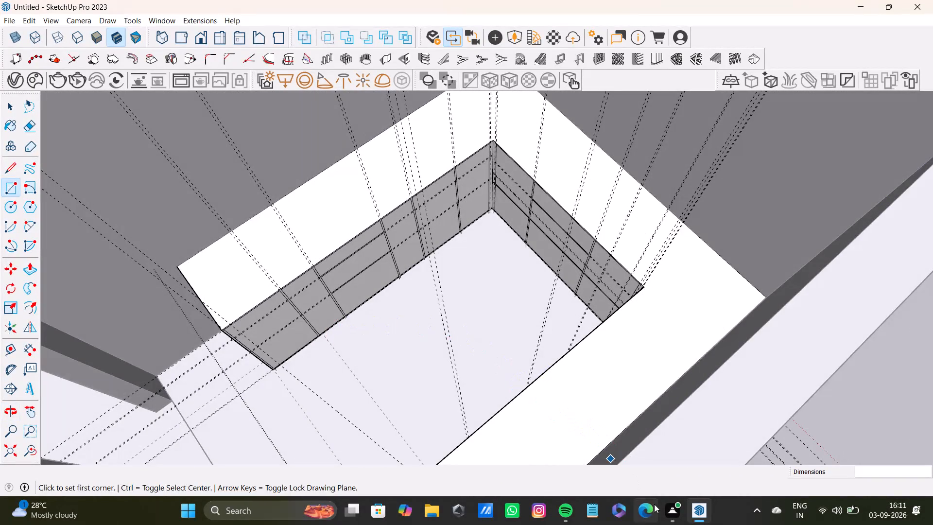
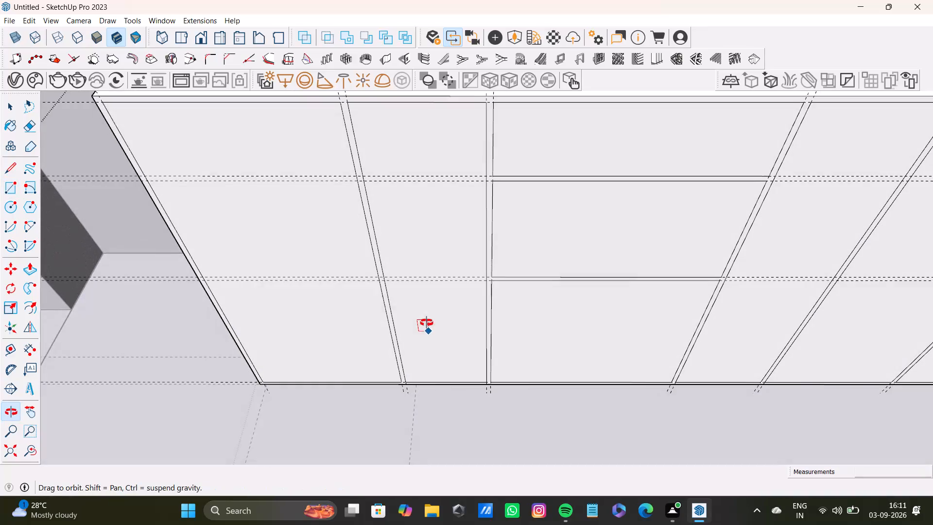
# Push/Pull the first two full-height shutter panels at the outer end of the six-bay cabinet face outward about 13/16".
pyautogui.press('space')
pyautogui.click(320, 229)
pyautogui.keyDown('shift'); pyautogui.moveTo(369, 218); pyautogui.dragTo(369, 307, button='middle'); pyautogui.keyUp('shift')
pyautogui.press('p')
pyautogui.moveTo(299, 231); pyautogui.dragTo(292, 240)
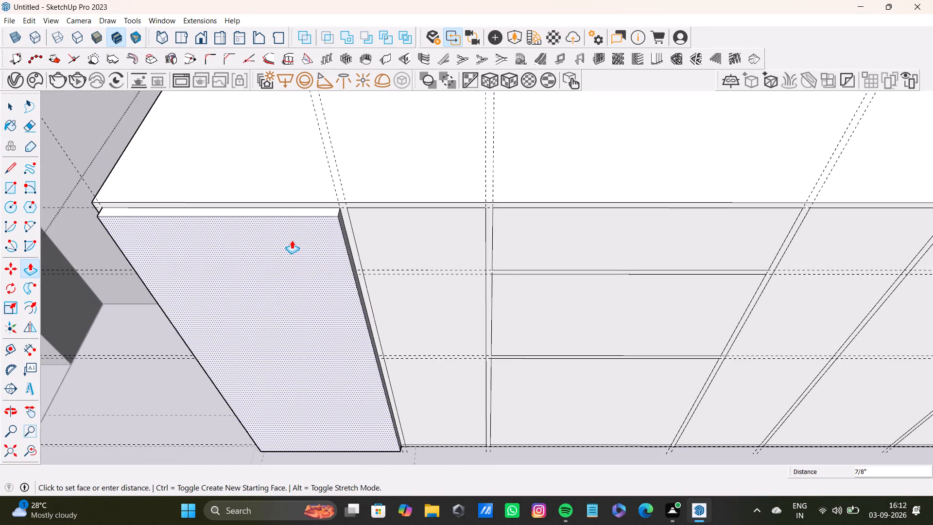
pyautogui.moveTo(292, 240); pyautogui.dragTo(293, 238)
pyautogui.press('space')
pyautogui.click(393, 221)
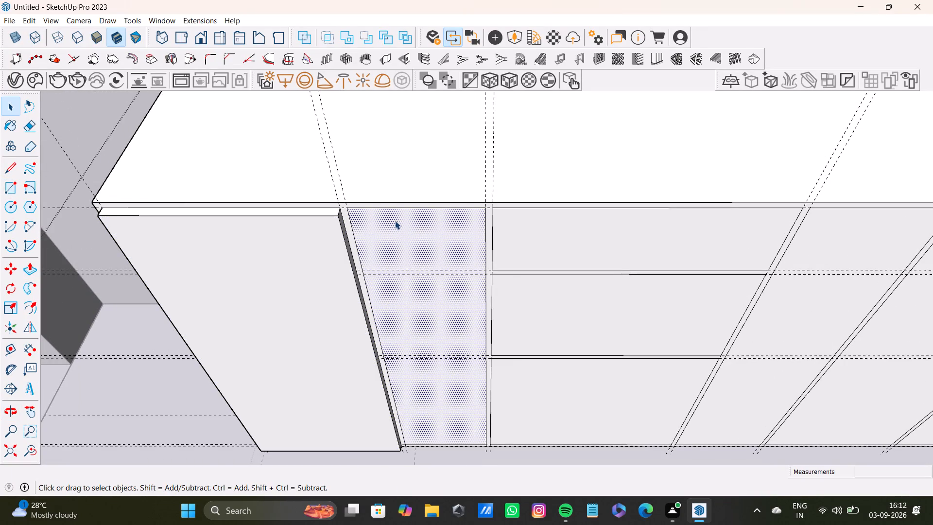
pyautogui.press('p')
pyautogui.moveTo(395, 221); pyautogui.dragTo(336, 222)
# Pull the three stacked drawer fronts in the third bay outward, level with the neighbouring shutters.
pyautogui.press('space')
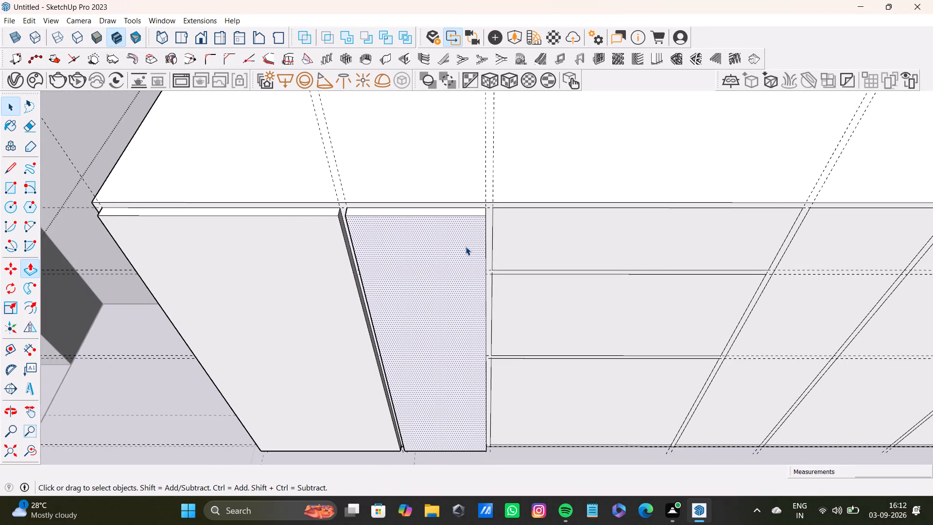
pyautogui.click(515, 235)
pyautogui.press('p')
pyautogui.moveTo(509, 234); pyautogui.dragTo(484, 239)
pyautogui.press('space')
pyautogui.click(509, 298)
pyautogui.press('p')
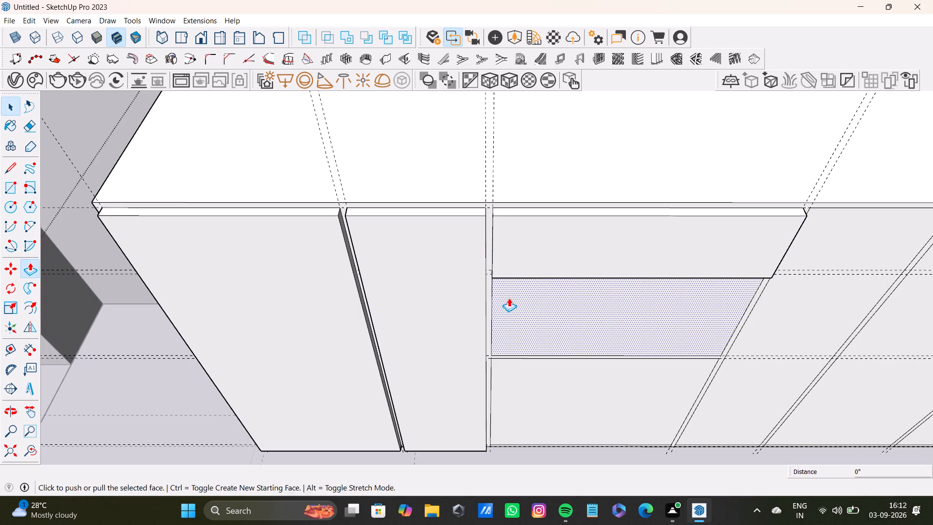
pyautogui.moveTo(509, 298); pyautogui.dragTo(464, 291)
pyautogui.press('space')
pyautogui.click(507, 395)
pyautogui.press('p')
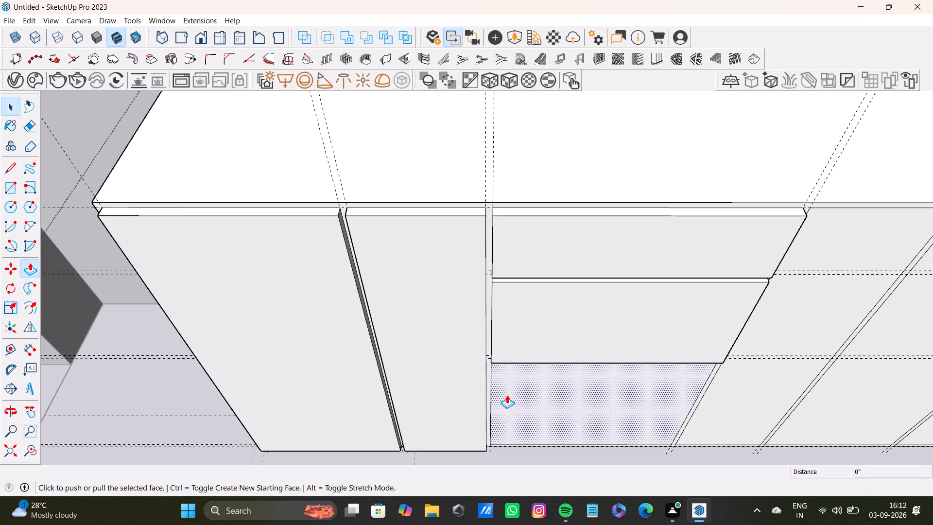
pyautogui.moveTo(507, 395); pyautogui.dragTo(465, 393)
# Pull the two full-height panels in the fourth and fifth bays of the same face outward about 13/16".
pyautogui.scroll(-4, 455, 372)
pyautogui.keyDown('shift'); pyautogui.moveTo(538, 346); pyautogui.dragTo(326, 348, button='middle'); pyautogui.keyUp('shift')
pyautogui.scroll(4, 428, 304)
pyautogui.click(475, 286)
pyautogui.press('space')
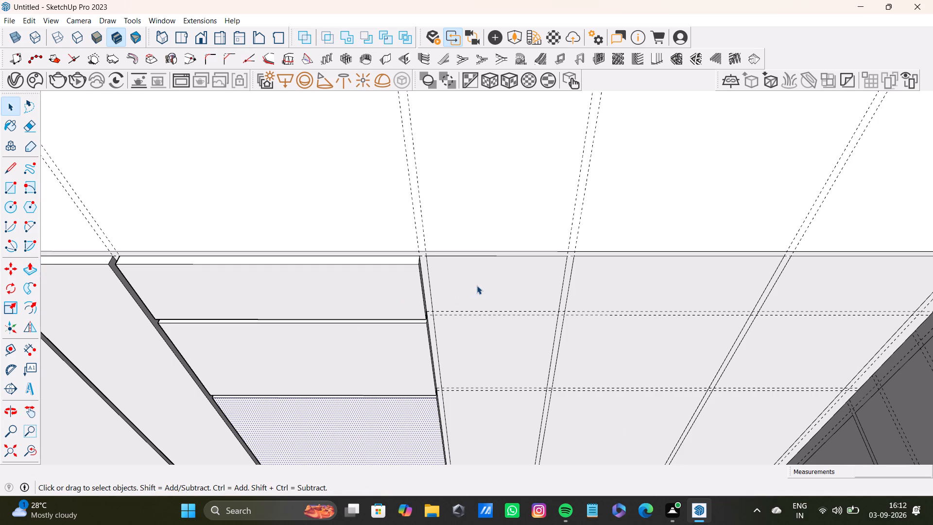
pyautogui.click(477, 285)
pyautogui.press('p')
pyautogui.moveTo(477, 285); pyautogui.dragTo(417, 282)
pyautogui.moveTo(441, 287); pyautogui.dragTo(399, 282)
pyautogui.press('space')
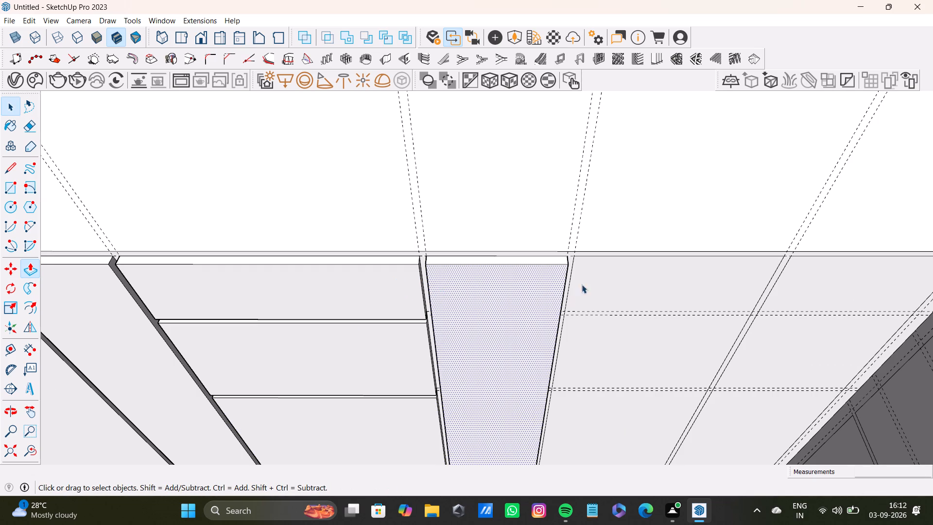
pyautogui.click(596, 281)
pyautogui.press('p')
pyautogui.moveTo(596, 279); pyautogui.dragTo(550, 285)
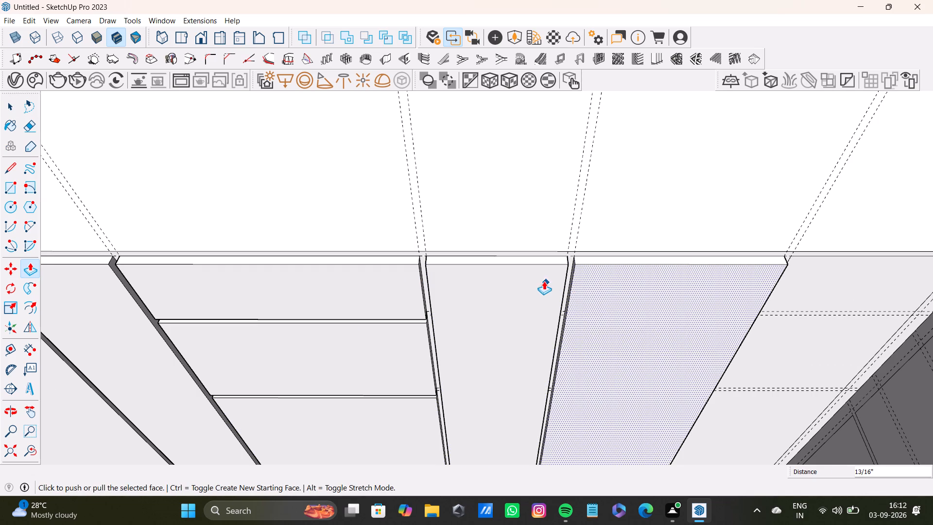
# Pull the last full-height panel, beside the inner corner, outward about 13/16".
pyautogui.scroll(-4, 662, 272)
pyautogui.keyDown('shift'); pyautogui.moveTo(684, 272); pyautogui.dragTo(524, 246, button='middle'); pyautogui.keyUp('shift')
pyautogui.scroll(4, 583, 239)
pyautogui.press('space')
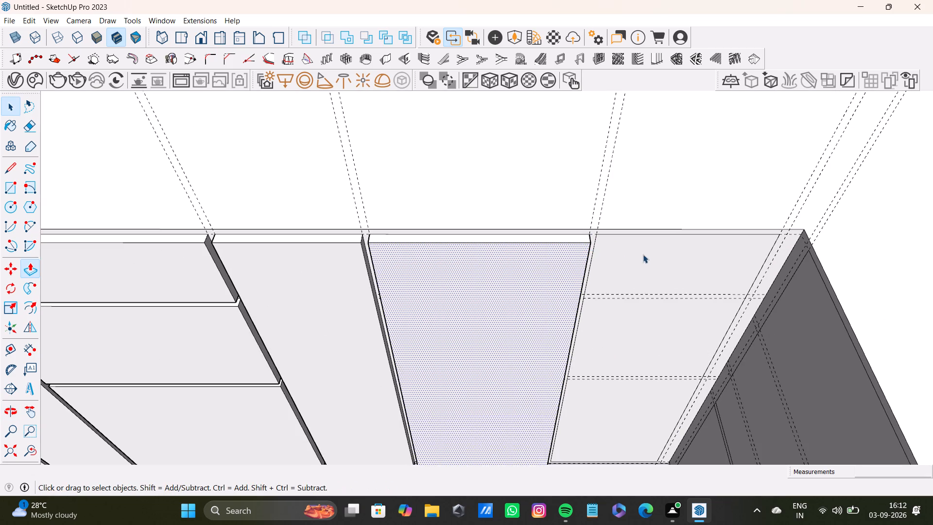
pyautogui.click(643, 254)
pyautogui.press('p')
pyautogui.moveTo(642, 254); pyautogui.dragTo(566, 256)
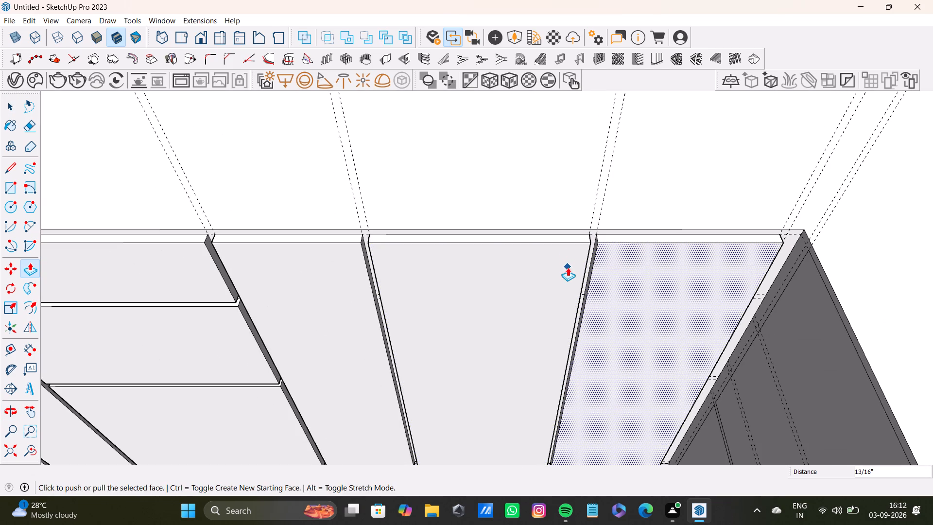
# Pull the upper panel of the corner bay on the adjoining connecting cabinet face outward about 15/16".
pyautogui.scroll(-4, 568, 267)
pyautogui.keyDown('shift'); pyautogui.moveTo(616, 295); pyautogui.dragTo(493, 267, button='middle'); pyautogui.keyUp('shift')
pyautogui.moveTo(515, 298); pyautogui.dragTo(435, 281, button='middle')
pyautogui.moveTo(442, 281); pyautogui.dragTo(491, 285, button='middle')
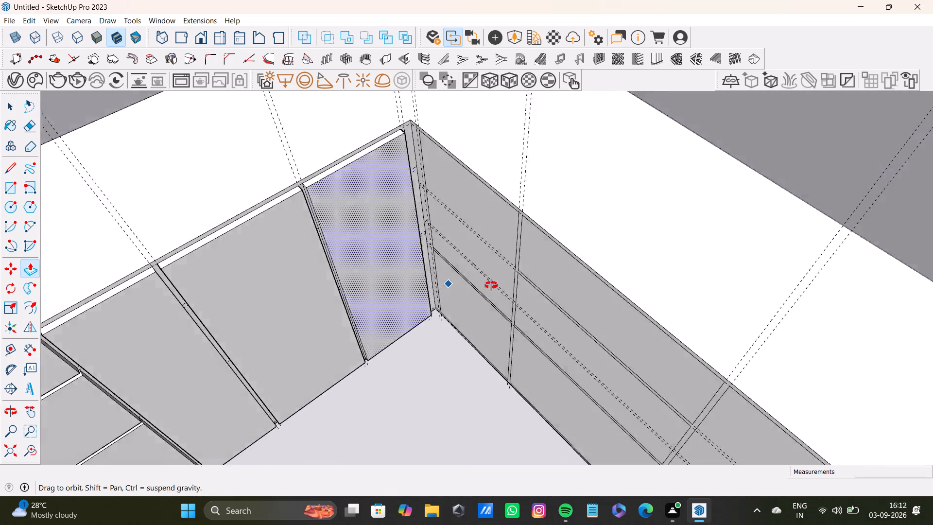
pyautogui.moveTo(491, 285); pyautogui.dragTo(522, 272, button='middle')
pyautogui.press('space')
pyautogui.click(536, 190)
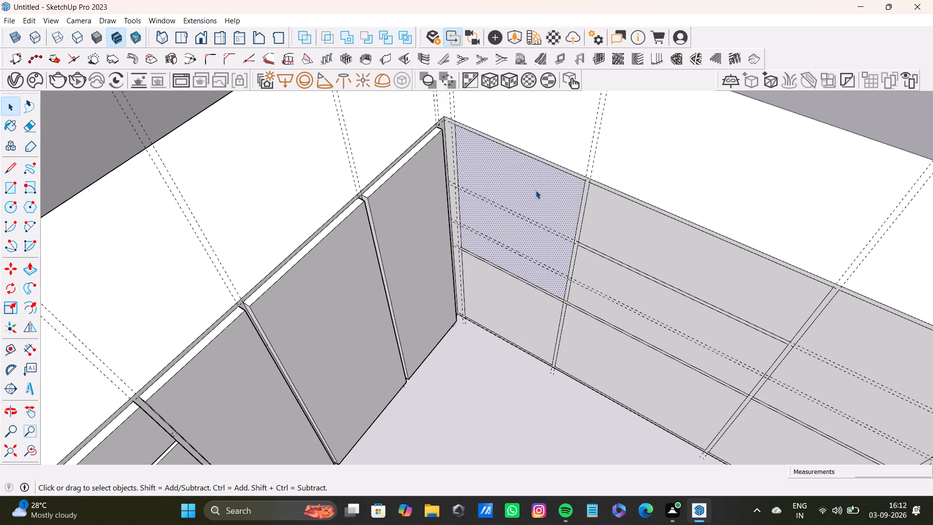
pyautogui.press('p')
pyautogui.moveTo(536, 190); pyautogui.dragTo(487, 190)
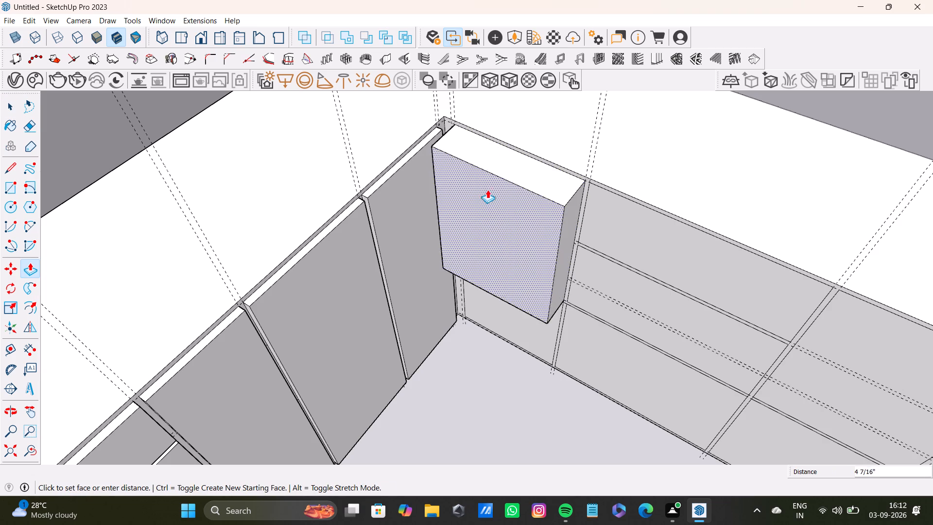
pyautogui.moveTo(487, 190); pyautogui.dragTo(442, 127)
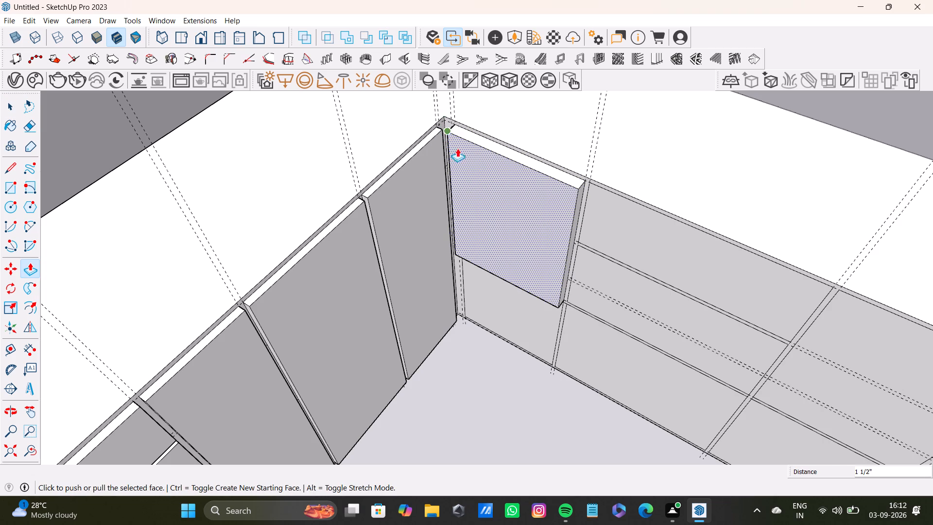
pyautogui.moveTo(477, 181); pyautogui.dragTo(478, 176)
# Pull the lower panel of that corner bay outward about 15/16", level with the panel above it.
pyautogui.press('space')
pyautogui.click(491, 293)
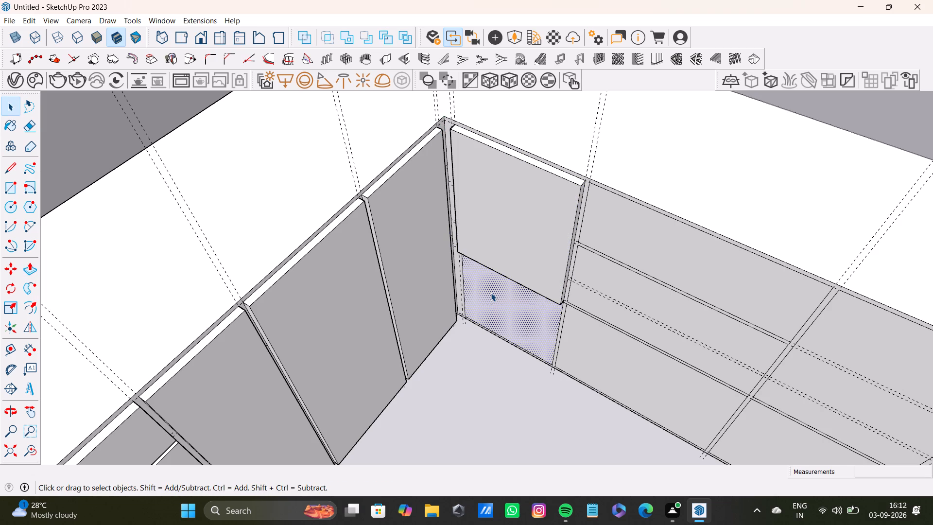
pyautogui.press('p')
pyautogui.moveTo(491, 293); pyautogui.dragTo(464, 248)
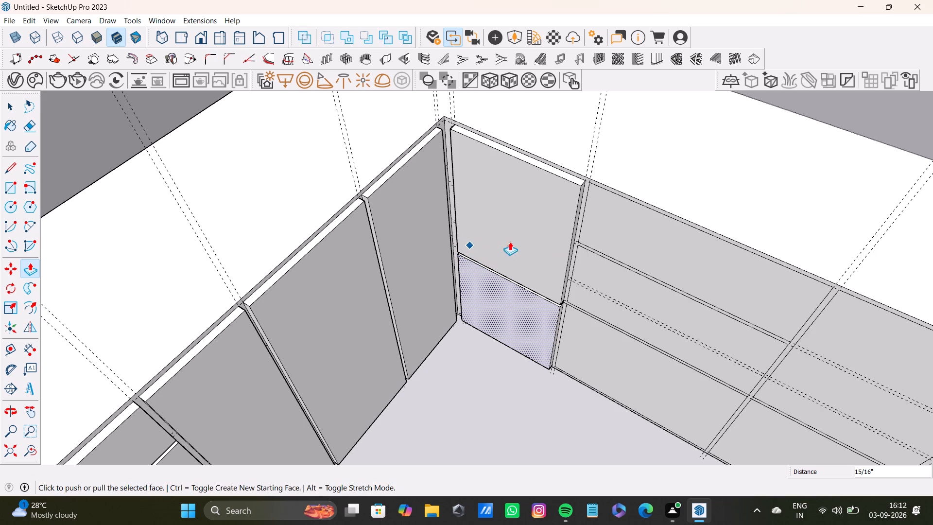
# Pull the three stacked drawer fronts in the middle bay of the connecting face outward about 15/16".
pyautogui.press('space')
pyautogui.click(612, 229)
pyautogui.press('p')
pyautogui.moveTo(612, 229); pyautogui.dragTo(579, 217)
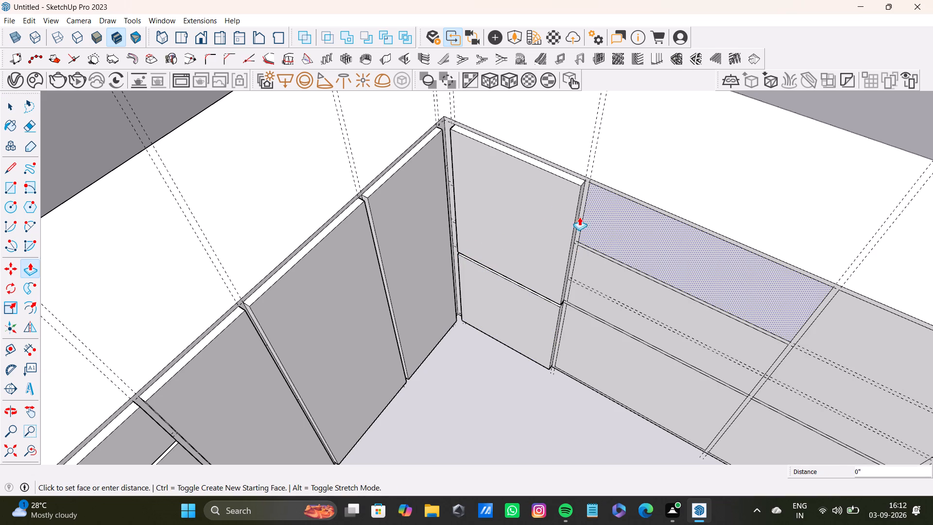
pyautogui.moveTo(579, 217); pyautogui.dragTo(550, 202)
pyautogui.press('space')
pyautogui.click(601, 280)
pyautogui.press('p')
pyautogui.moveTo(601, 281); pyautogui.dragTo(537, 254)
pyautogui.press('space')
pyautogui.click(582, 356)
pyautogui.press('p')
pyautogui.moveTo(584, 351); pyautogui.dragTo(536, 325)
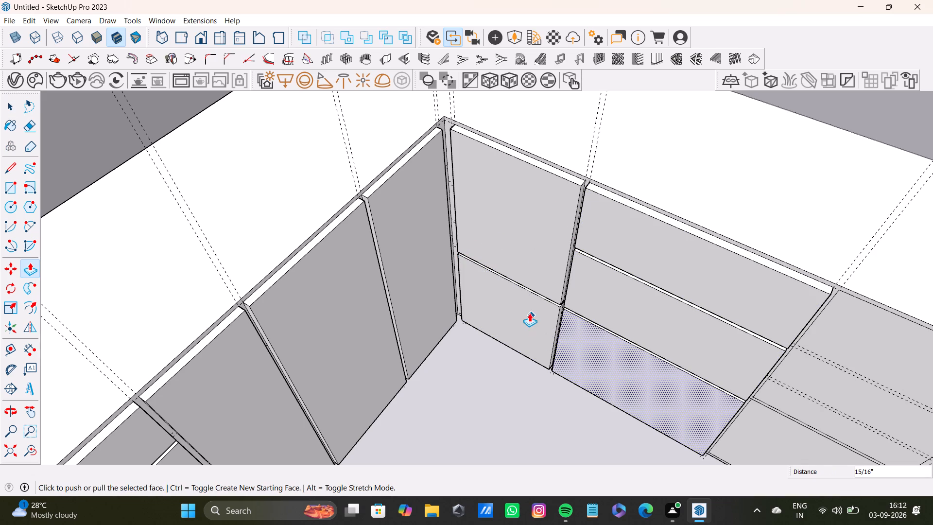
# Pull the upper and lower panels in the last bay of the connecting face outward about 15/16".
pyautogui.scroll(-4, 556, 331)
pyautogui.keyDown('shift'); pyautogui.moveTo(559, 301); pyautogui.dragTo(433, 295, button='middle'); pyautogui.keyUp('shift')
pyautogui.moveTo(443, 321); pyautogui.dragTo(600, 362, button='middle')
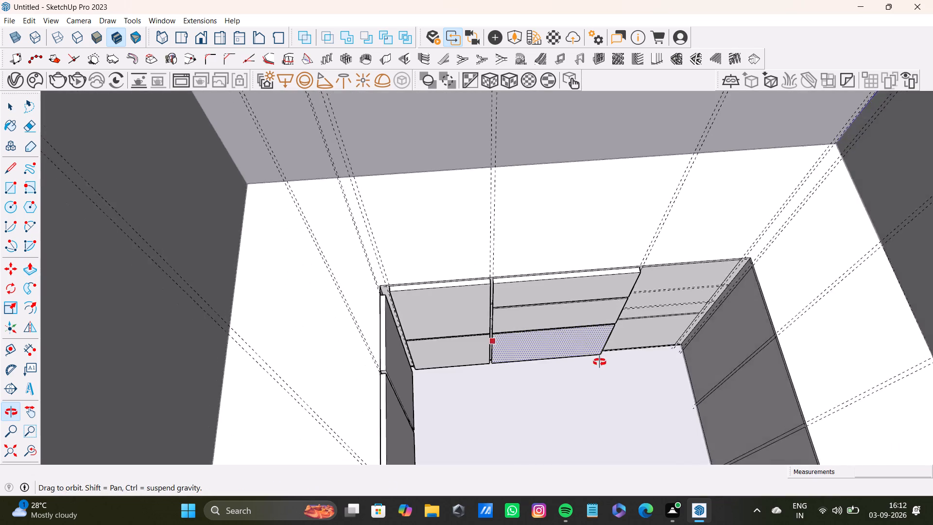
pyautogui.moveTo(600, 362); pyautogui.dragTo(493, 354, button='middle')
pyautogui.scroll(4, 517, 314)
pyautogui.click(543, 253)
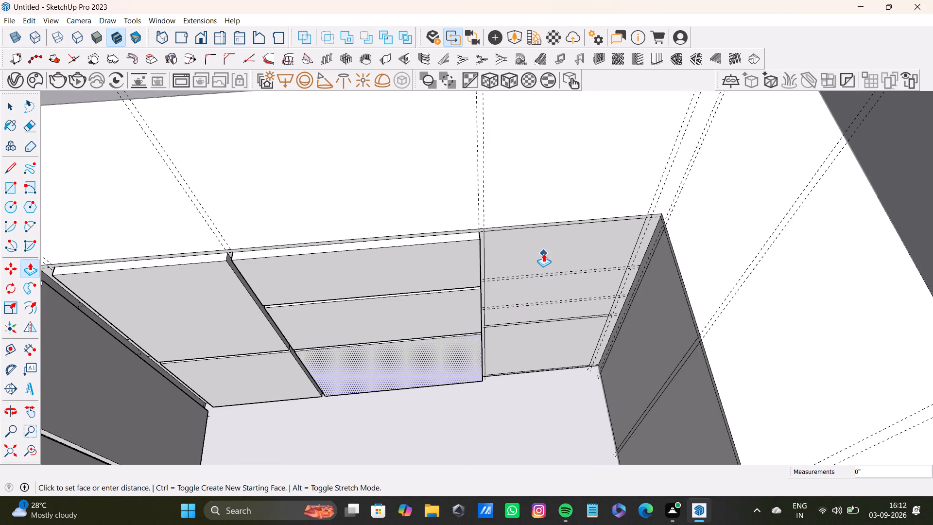
pyautogui.press('space')
pyautogui.click(559, 255)
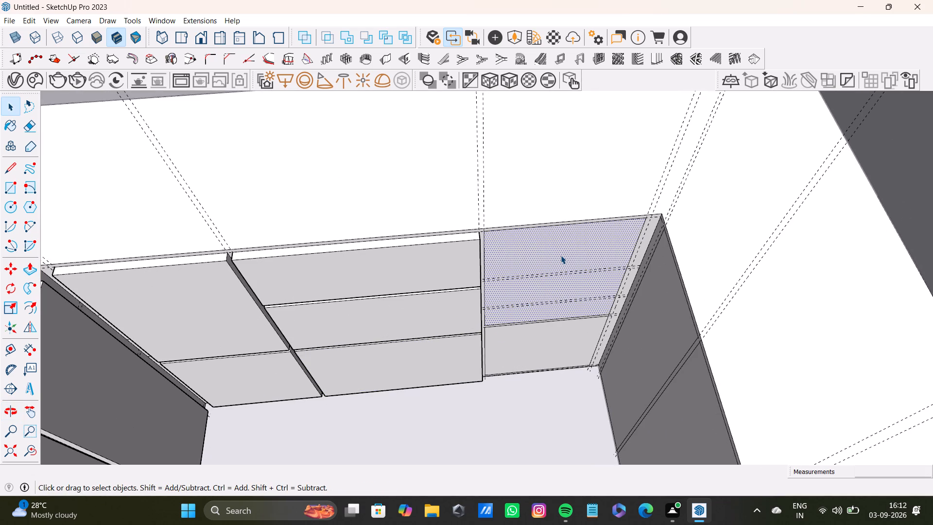
pyautogui.press('p')
pyautogui.moveTo(561, 255); pyautogui.dragTo(471, 247)
pyautogui.press('space')
pyautogui.click(513, 351)
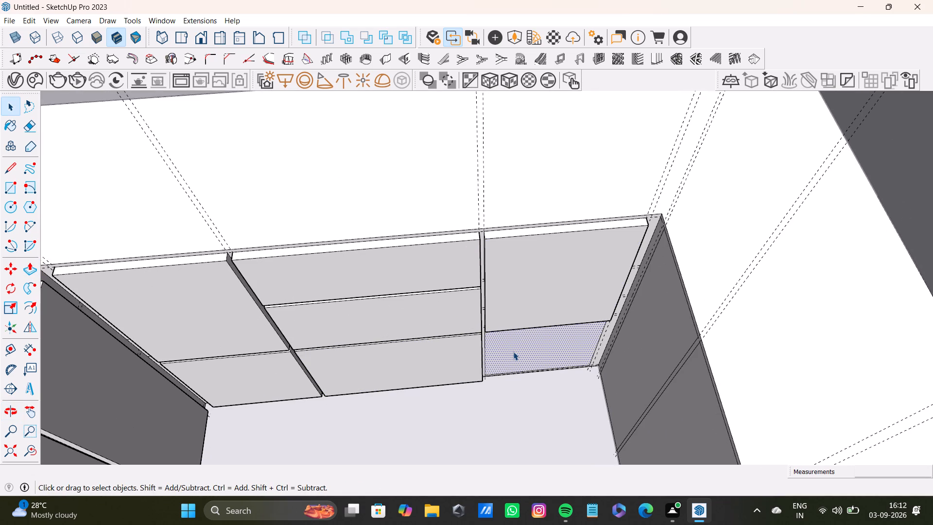
pyautogui.press('p')
pyautogui.moveTo(514, 351); pyautogui.dragTo(452, 349)
# Pull the full-height panel beside the inner corner of the five-bay cabinet face outward as a raised shutter.
pyautogui.scroll(-4, 454, 361)
pyautogui.moveTo(477, 367); pyautogui.dragTo(658, 361, button='middle')
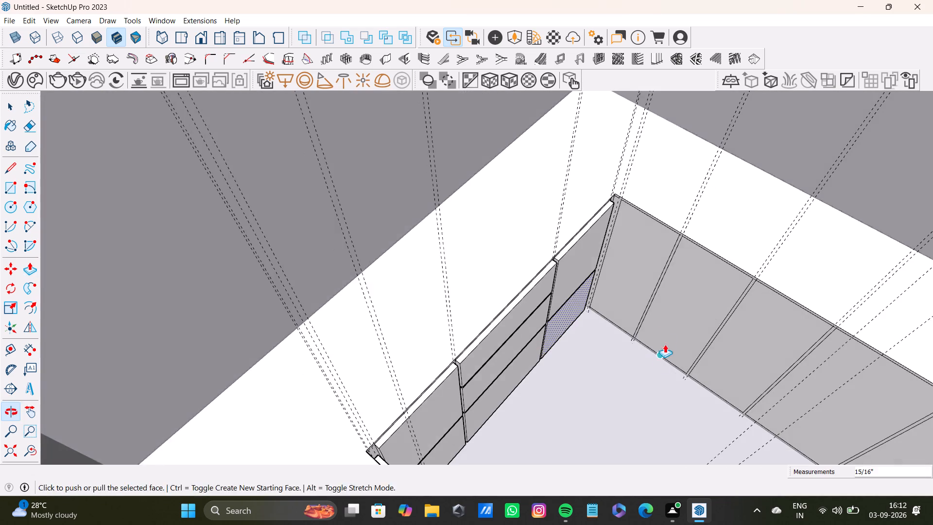
pyautogui.keyDown('shift'); pyautogui.moveTo(645, 284); pyautogui.dragTo(391, 318, button='middle'); pyautogui.keyUp('shift')
pyautogui.moveTo(389, 321); pyautogui.dragTo(505, 324, button='middle')
pyautogui.scroll(3, 415, 339)
pyautogui.click(424, 316)
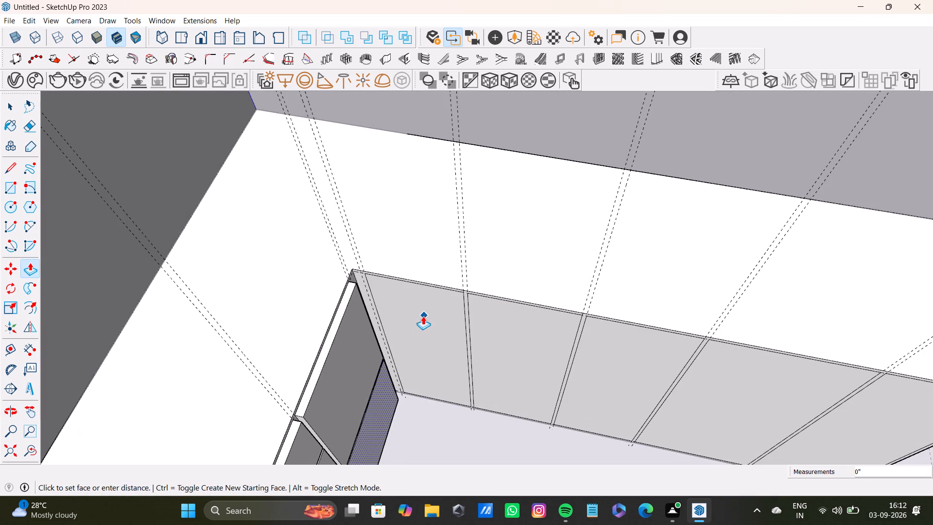
pyautogui.scroll(-3, 426, 323)
pyautogui.press('space')
pyautogui.click(431, 323)
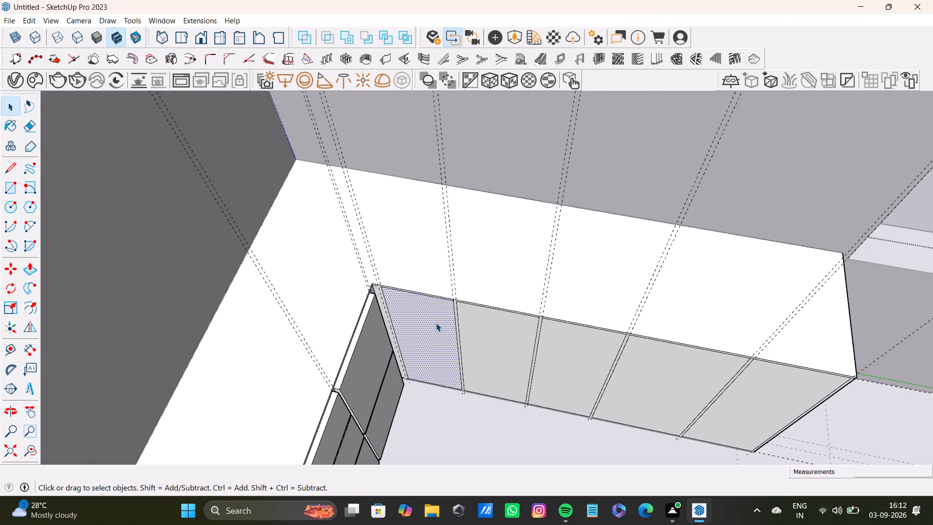
pyautogui.press('p')
pyautogui.moveTo(434, 316); pyautogui.dragTo(382, 304)
# Pull the second, third and fourth full-height panels of the five-bay face outward, level with the first shutter.
pyautogui.press('space')
pyautogui.click(488, 329)
pyautogui.press('p')
pyautogui.moveTo(488, 329); pyautogui.dragTo(457, 327)
pyautogui.press('space')
pyautogui.click(567, 344)
pyautogui.press('p')
pyautogui.moveTo(567, 344); pyautogui.dragTo(541, 345)
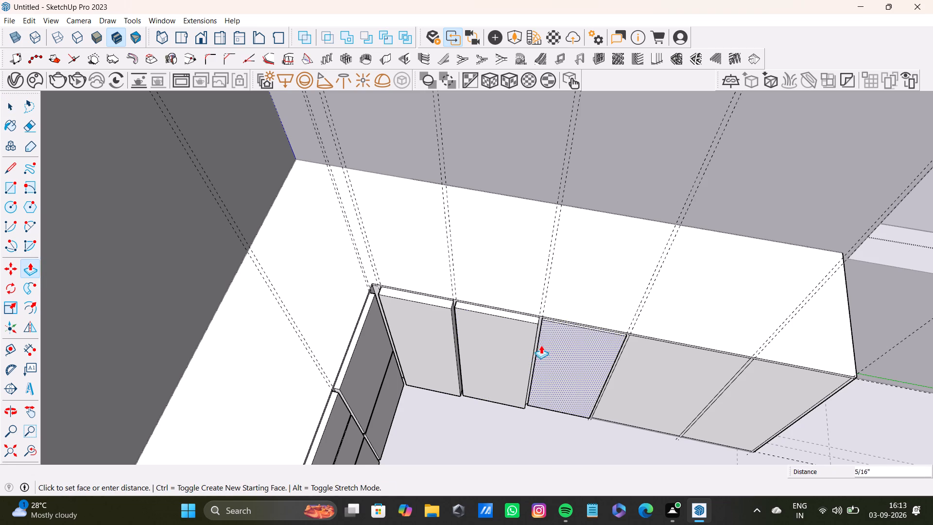
pyautogui.moveTo(541, 345); pyautogui.dragTo(517, 344)
pyautogui.press('space')
pyautogui.click(633, 360)
pyautogui.press('p')
pyautogui.moveTo(634, 360); pyautogui.dragTo(571, 350)
# Pull the fifth full-height panel, at the outer end of the five-bay face, outward level with the other shutters.
pyautogui.press('space')
pyautogui.click(729, 382)
pyautogui.click(746, 386)
pyautogui.press('p')
pyautogui.moveTo(746, 386); pyautogui.dragTo(717, 382)
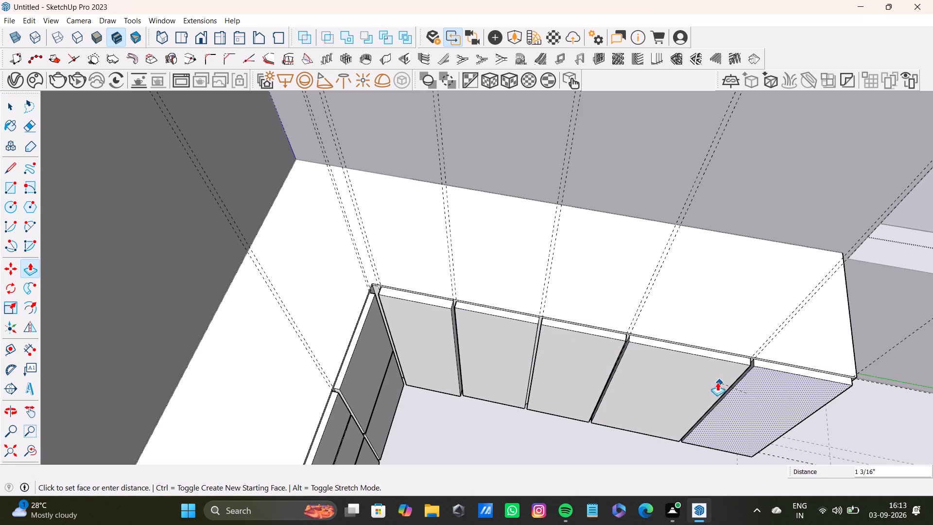
pyautogui.moveTo(717, 382); pyautogui.dragTo(704, 377)
pyautogui.press('space')
# Examine the raised shutters around the whole U-shaped cabinet run and its room from several angles.
pyautogui.scroll(-7, 702, 376)
pyautogui.moveTo(713, 402); pyautogui.dragTo(529, 422, button='middle')
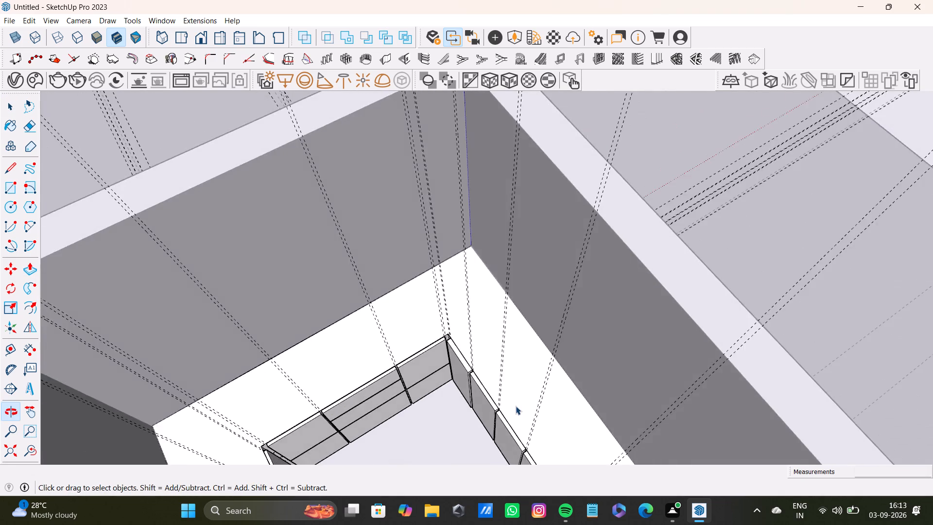
pyautogui.scroll(-8, 515, 405)
pyautogui.keyDown('shift'); pyautogui.moveTo(513, 404); pyautogui.dragTo(460, 269, button='middle'); pyautogui.keyUp('shift')
pyautogui.scroll(6, 476, 344)
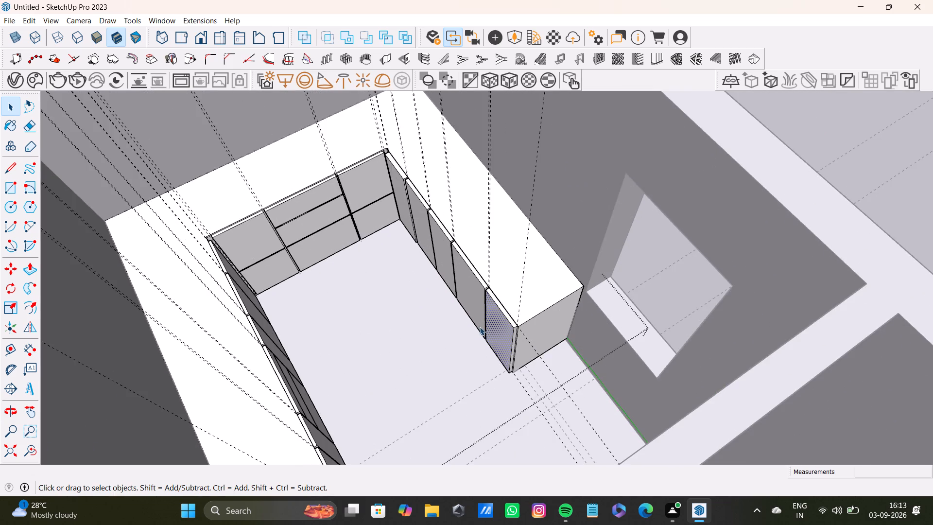
pyautogui.scroll(-7, 480, 329)
pyautogui.moveTo(488, 343); pyautogui.dragTo(733, 318, button='middle')
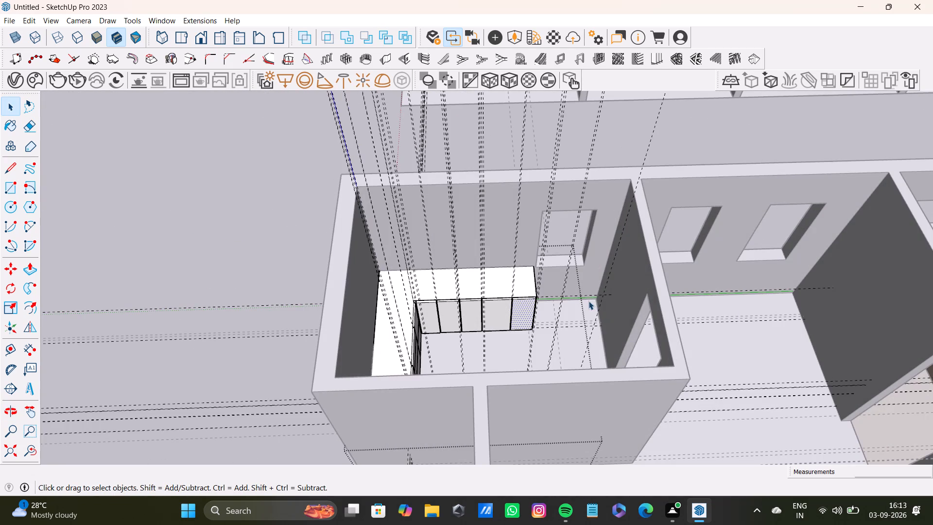
pyautogui.moveTo(600, 276); pyautogui.dragTo(151, 305, button='middle')
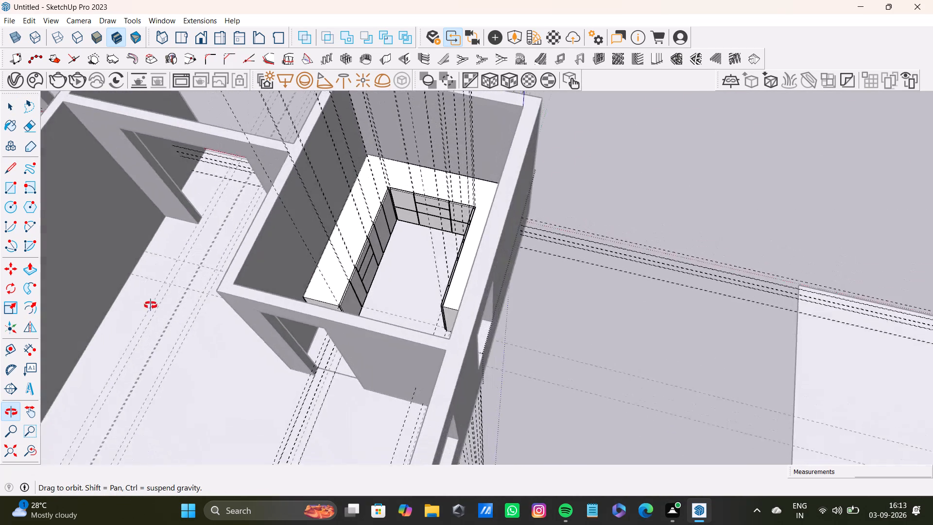
pyautogui.moveTo(151, 305); pyautogui.dragTo(150, 305, button='middle')
pyautogui.scroll(-3, 283, 216)
pyautogui.moveTo(336, 204); pyautogui.dragTo(250, 205, button='middle')
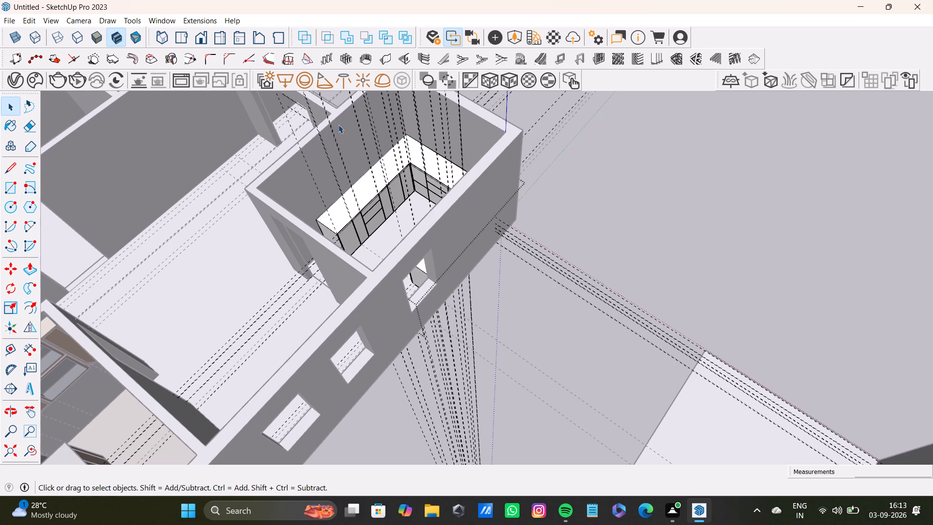
# Delete the construction guides used for the shutter layout from the model.
pyautogui.click(22, 17)
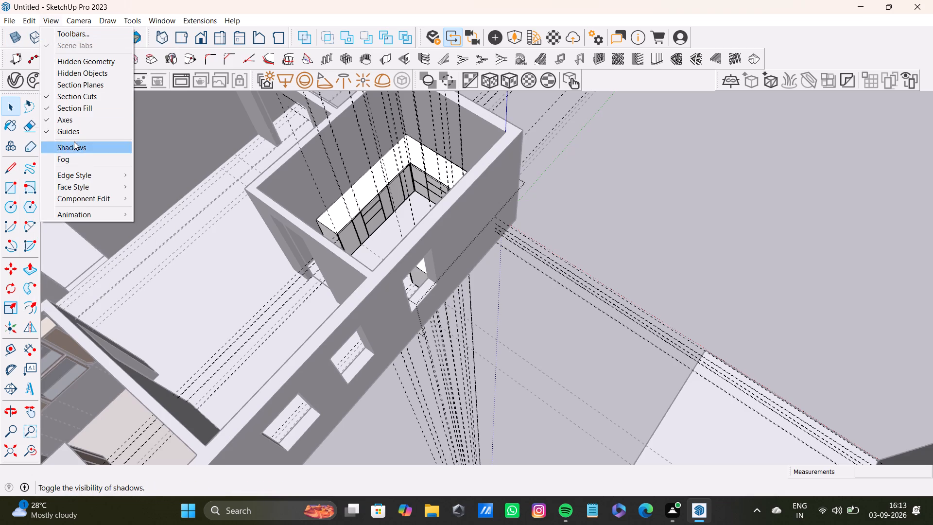
pyautogui.click(52, 119)
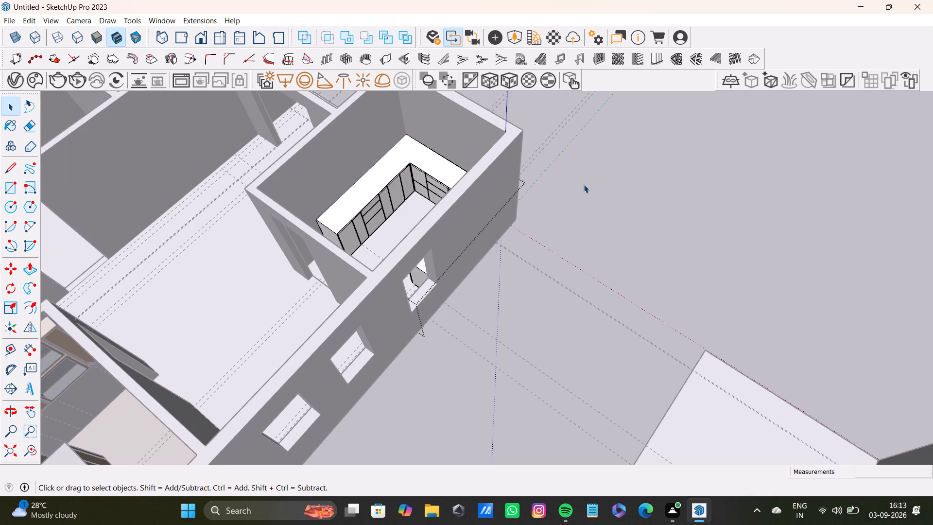
pyautogui.click(604, 179)
pyautogui.scroll(4, 326, 123)
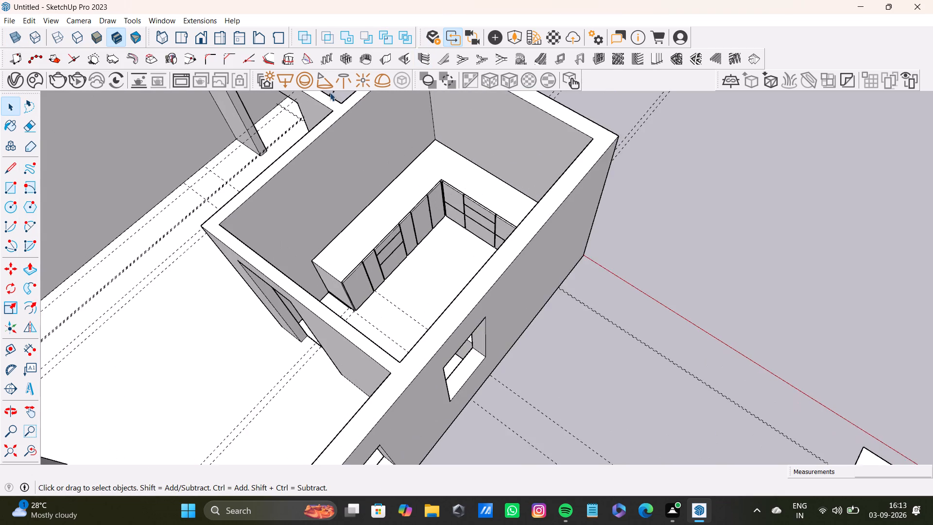
# Select the inner wall faces of the room containing the U-shaped cabinet, together with their bounding edges.
pyautogui.scroll(8, 330, 92)
pyautogui.moveTo(495, 263); pyautogui.dragTo(647, 349, button='middle')
pyautogui.moveTo(714, 362); pyautogui.dragTo(489, 367, button='middle')
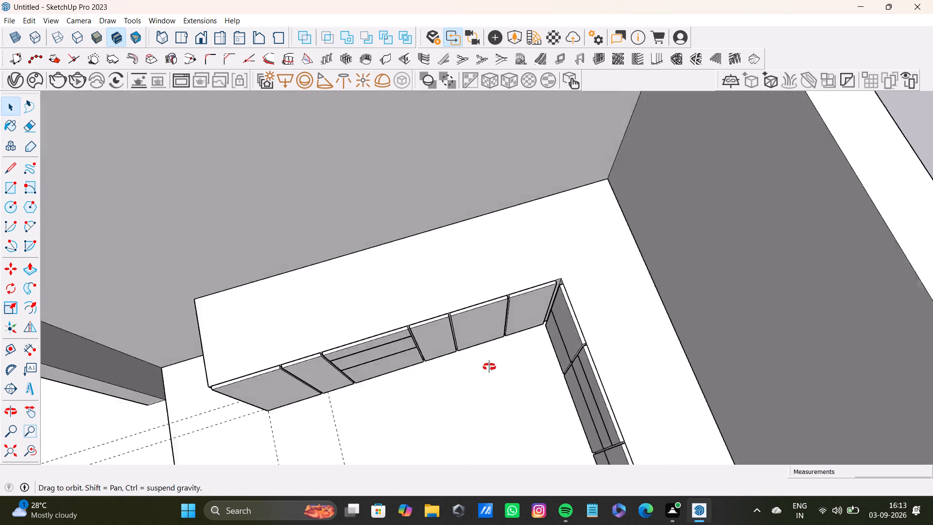
pyautogui.moveTo(489, 367); pyautogui.dragTo(421, 351, button='middle')
pyautogui.moveTo(454, 271); pyautogui.dragTo(587, 389, button='middle')
pyautogui.tripleClick(464, 267)
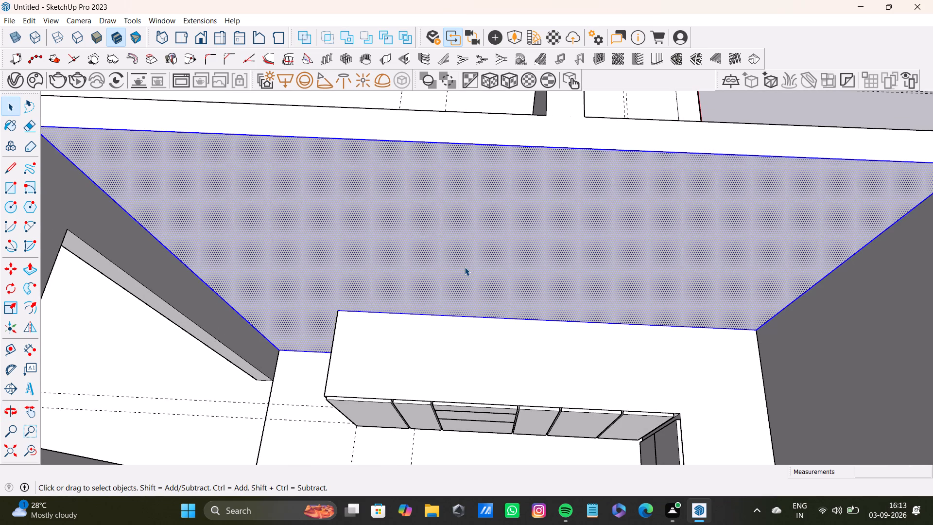
pyautogui.scroll(-4, 472, 285)
pyautogui.moveTo(481, 286); pyautogui.dragTo(332, 276, button='middle')
pyautogui.moveTo(451, 325); pyautogui.dragTo(500, 329, button='middle')
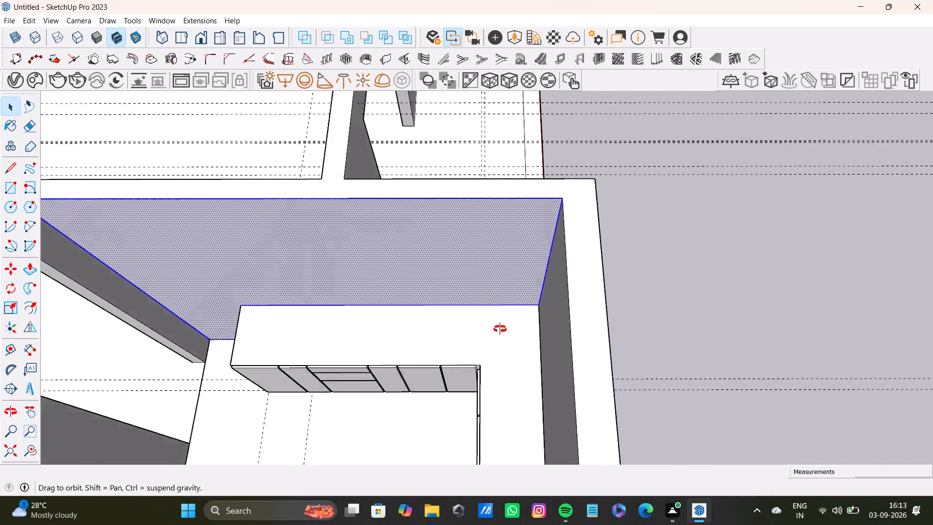
pyautogui.moveTo(500, 329); pyautogui.dragTo(592, 334, button='middle')
pyautogui.keyDown('shift'); pyautogui.doubleClick(626, 285); pyautogui.keyUp('shift')
pyautogui.keyDown('shift'); pyautogui.scroll(-8, 592, 317); pyautogui.keyUp('shift')
pyautogui.moveTo(586, 342); pyautogui.dragTo(742, 363, button='middle')
pyautogui.keyDown('shift'); pyautogui.doubleClick(703, 327); pyautogui.keyUp('shift')
pyautogui.moveTo(717, 355); pyautogui.dragTo(369, 355, button='middle')
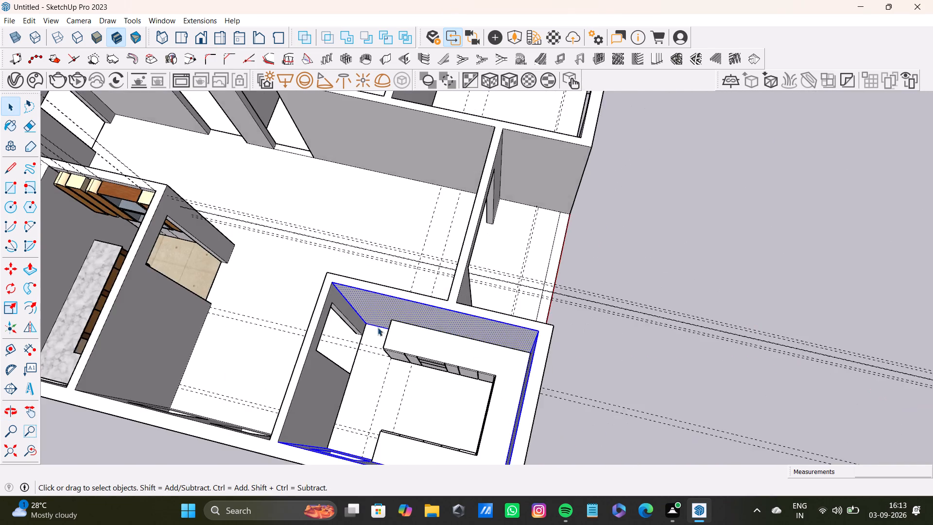
# Place horizontal guides on the wall beside the doorway, about 2' 1 1/2" above the cabinet top and 1' 5/16" below the wall's top edge.
pyautogui.scroll(3, 383, 323)
pyautogui.keyDown('shift'); pyautogui.moveTo(398, 309); pyautogui.dragTo(408, 392, button='middle'); pyautogui.keyUp('shift')
pyautogui.moveTo(415, 399); pyautogui.dragTo(441, 228, button='middle')
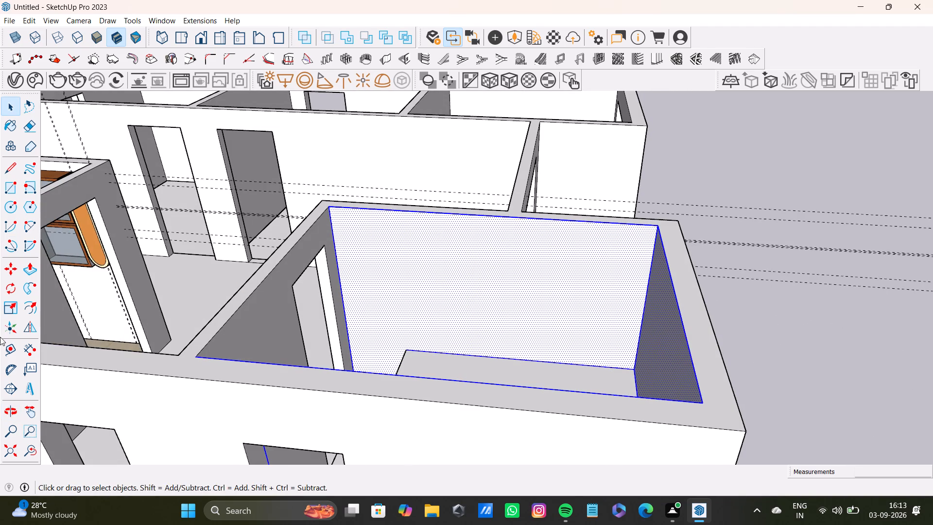
pyautogui.click(8, 355)
pyautogui.scroll(7, 384, 328)
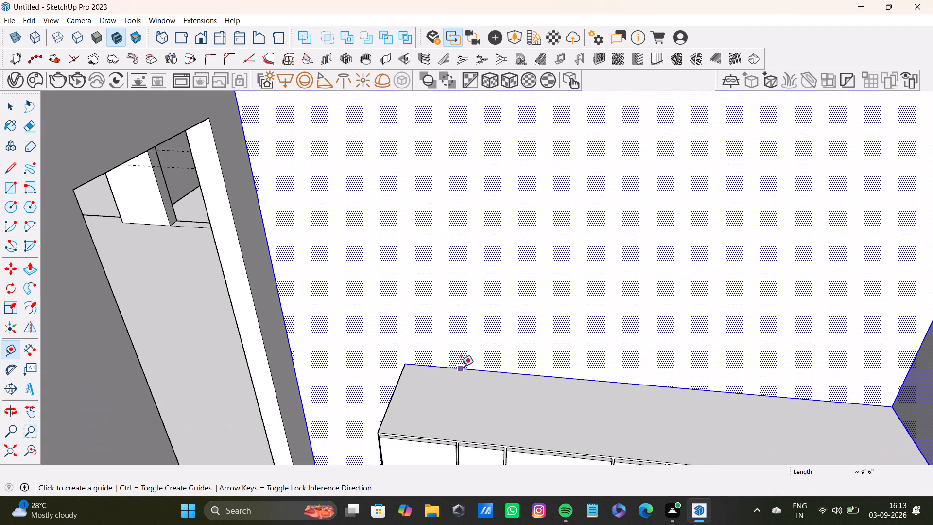
pyautogui.click(461, 366)
pyautogui.scroll(-4, 407, 230)
pyautogui.keyDown('shift'); pyautogui.moveTo(409, 247); pyautogui.dragTo(397, 287, button='middle'); pyautogui.keyUp('shift')
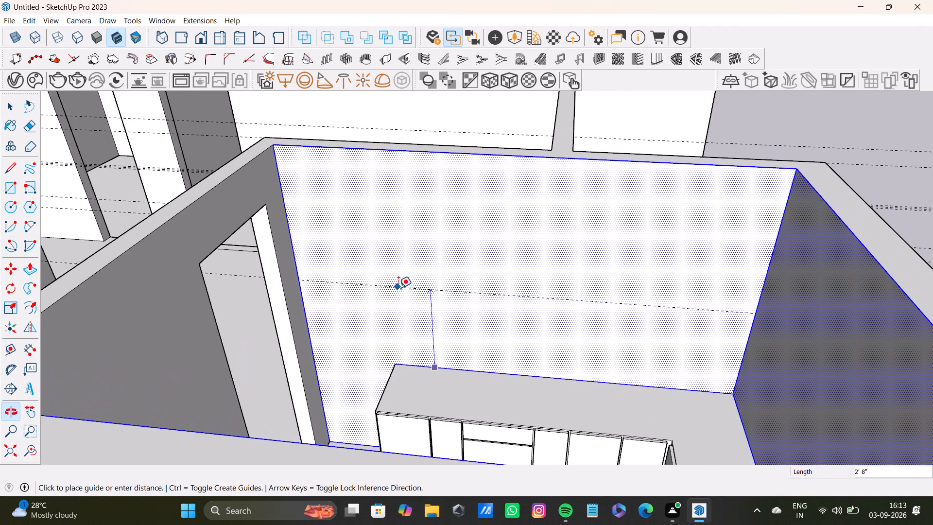
pyautogui.click(437, 306)
pyautogui.click(429, 152)
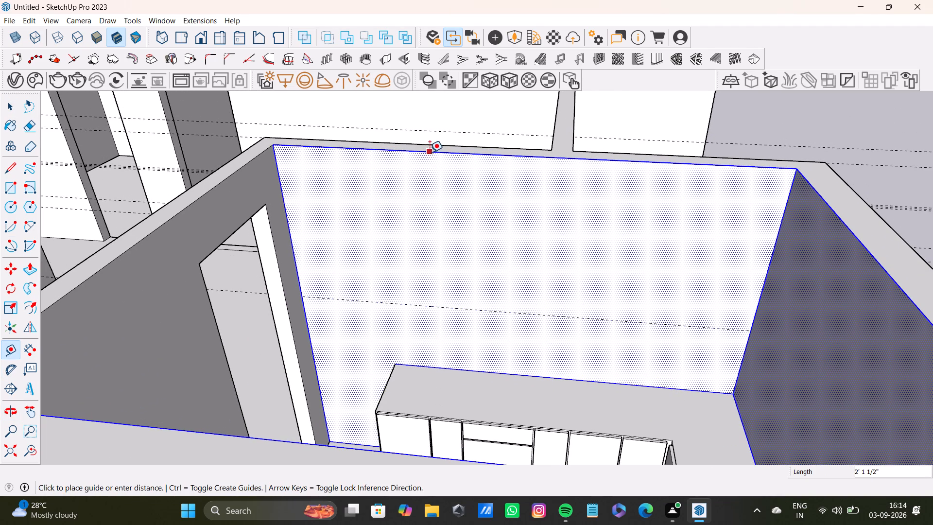
pyautogui.click(430, 193)
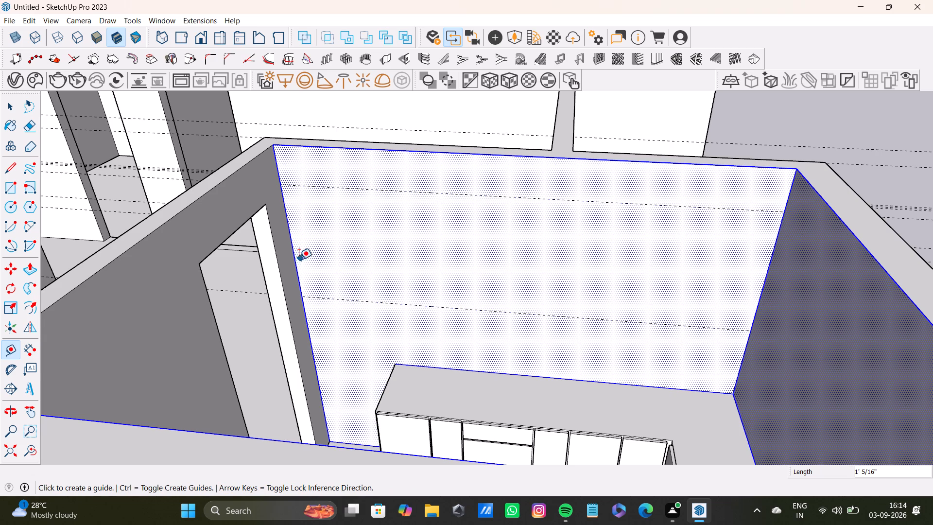
# Place vertical guides on the same wall, about 2' 5 11/16" from the doorway-side corner and 1' 4" from the opposite corner.
pyautogui.click(298, 260)
pyautogui.click(383, 257)
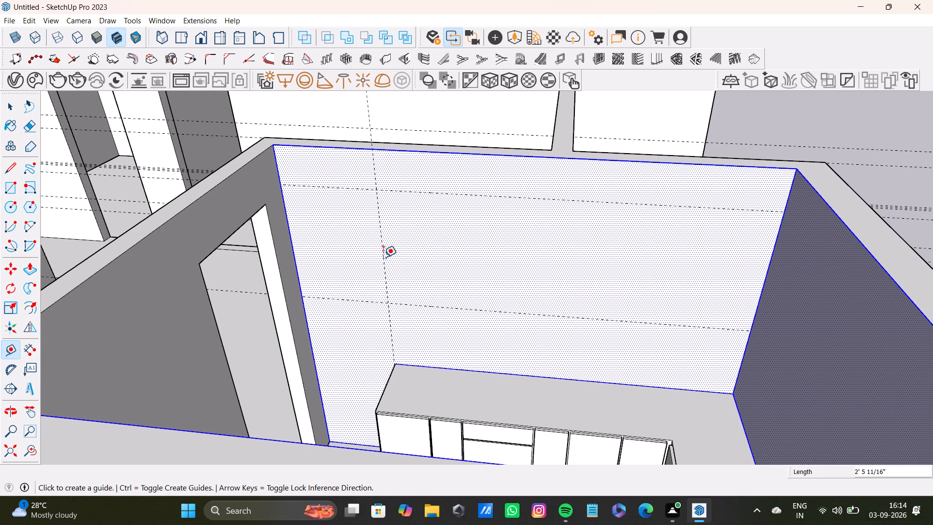
pyautogui.moveTo(392, 274); pyautogui.dragTo(360, 306, button='middle')
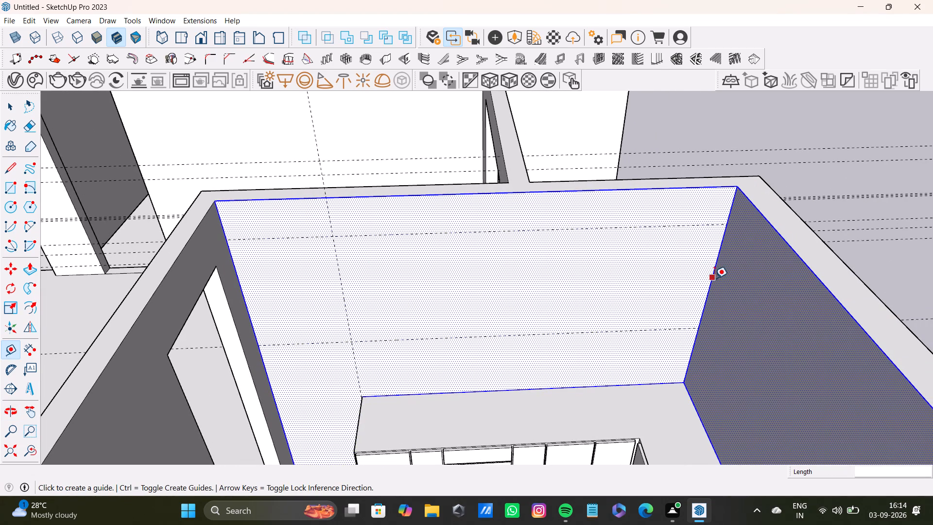
pyautogui.click(711, 281)
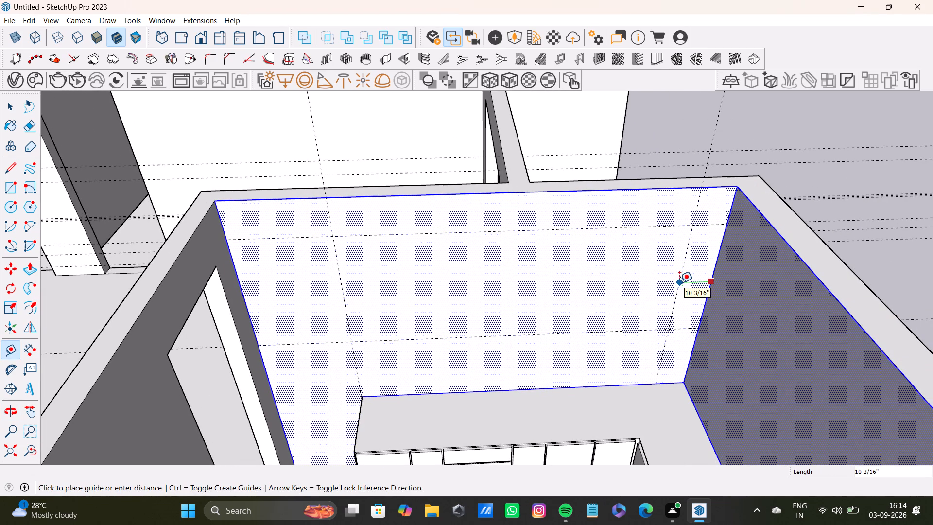
pyautogui.click(657, 293)
# Place horizontal guides on the adjacent end wall, about 1' 3/8" below its top edge and 3' 3 15/16" below that first guide.
pyautogui.moveTo(652, 336); pyautogui.dragTo(782, 385, button='middle')
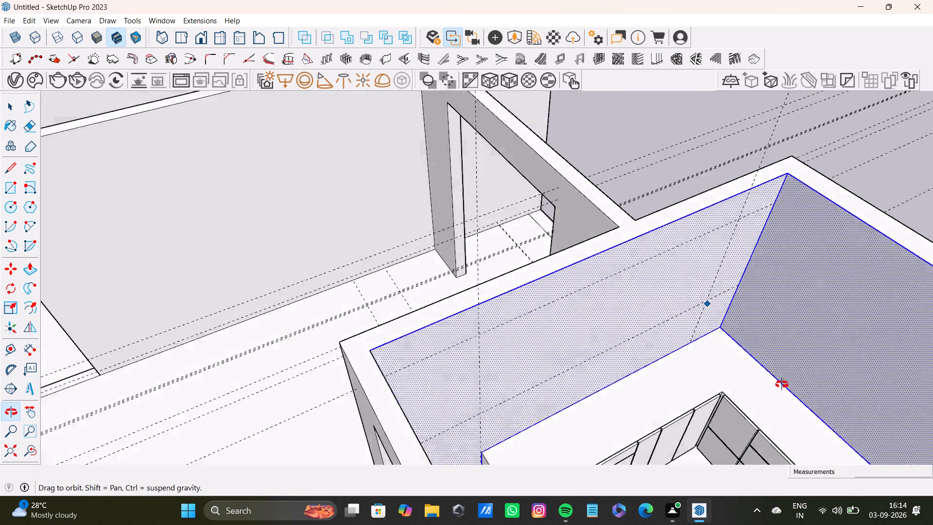
pyautogui.moveTo(782, 385); pyautogui.dragTo(794, 386, button='middle')
pyautogui.keyDown('shift'); pyautogui.moveTo(767, 274); pyautogui.dragTo(364, 303, button='middle'); pyautogui.keyUp('shift')
pyautogui.moveTo(363, 320); pyautogui.dragTo(394, 316, button='middle')
pyautogui.scroll(3, 384, 303)
pyautogui.moveTo(382, 291); pyautogui.dragTo(376, 234, button='middle')
pyautogui.click(375, 157)
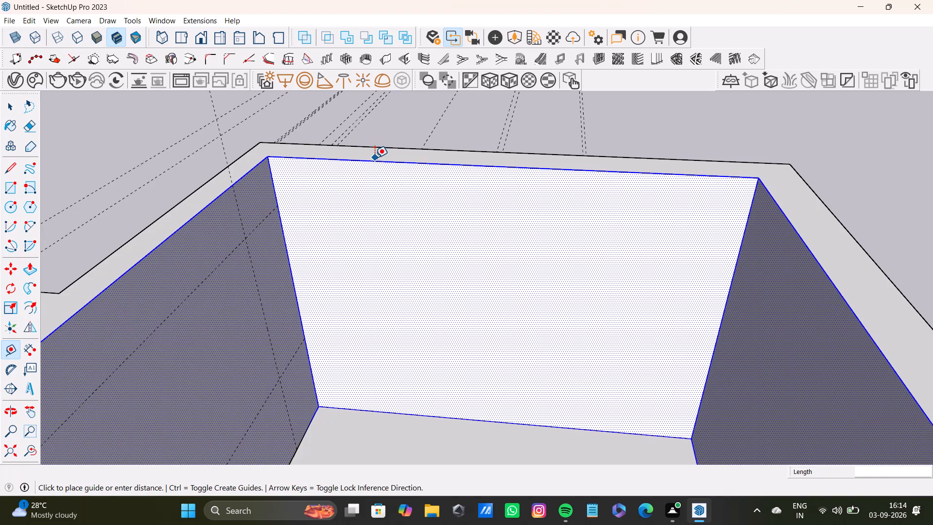
pyautogui.press('space')
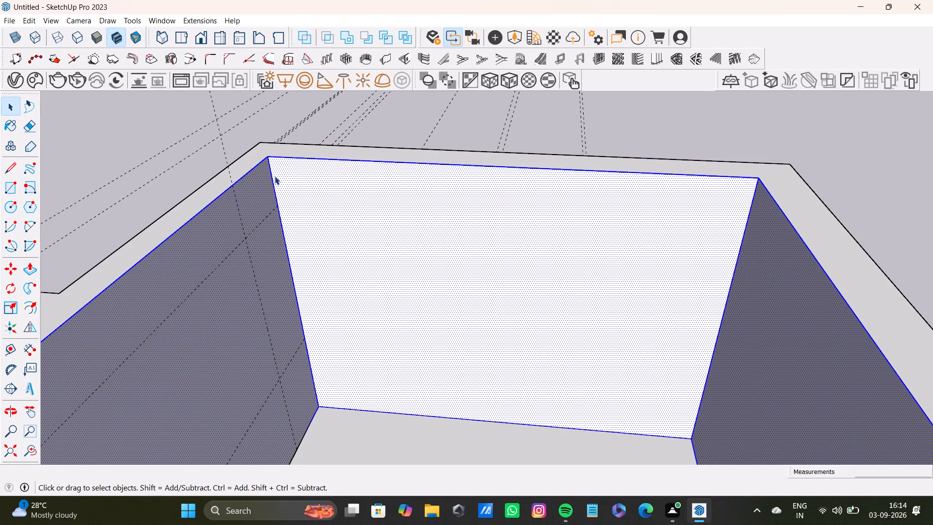
pyautogui.press('t')
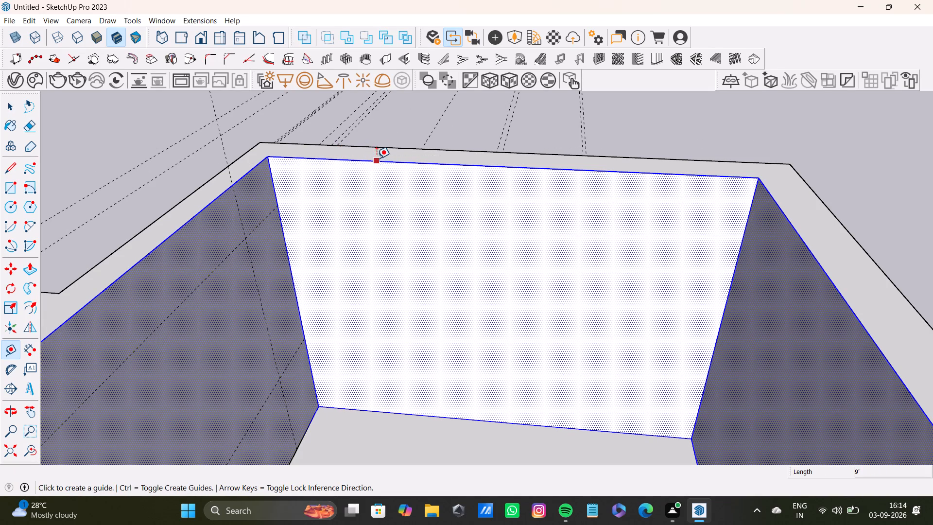
pyautogui.click(377, 160)
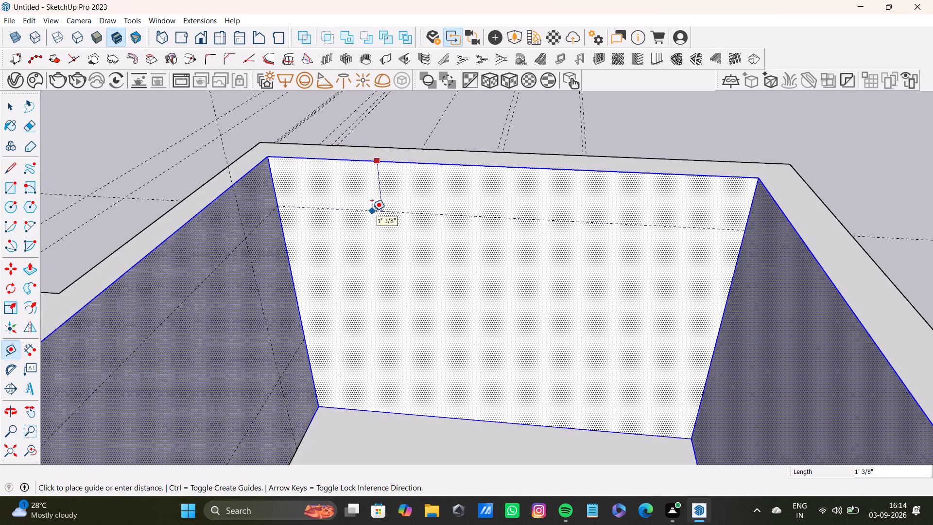
pyautogui.click(372, 211)
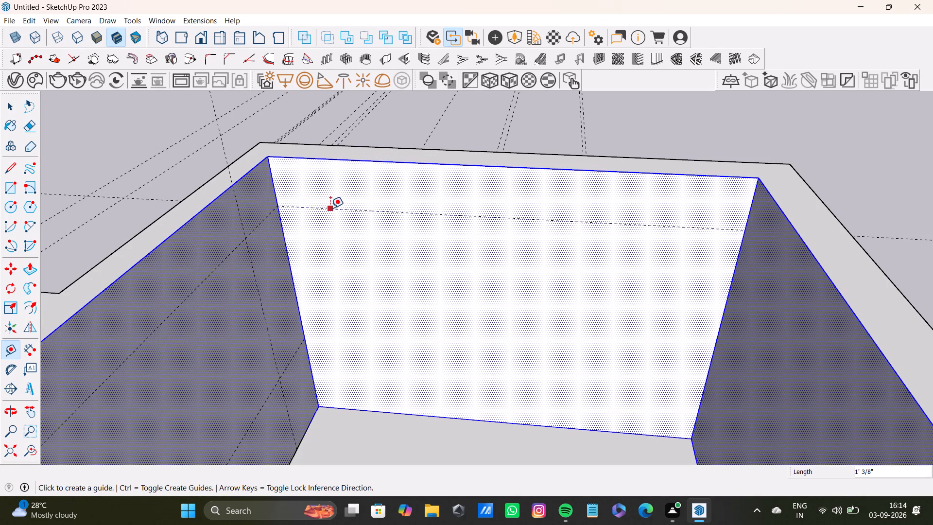
pyautogui.click(330, 208)
pyautogui.click(338, 341)
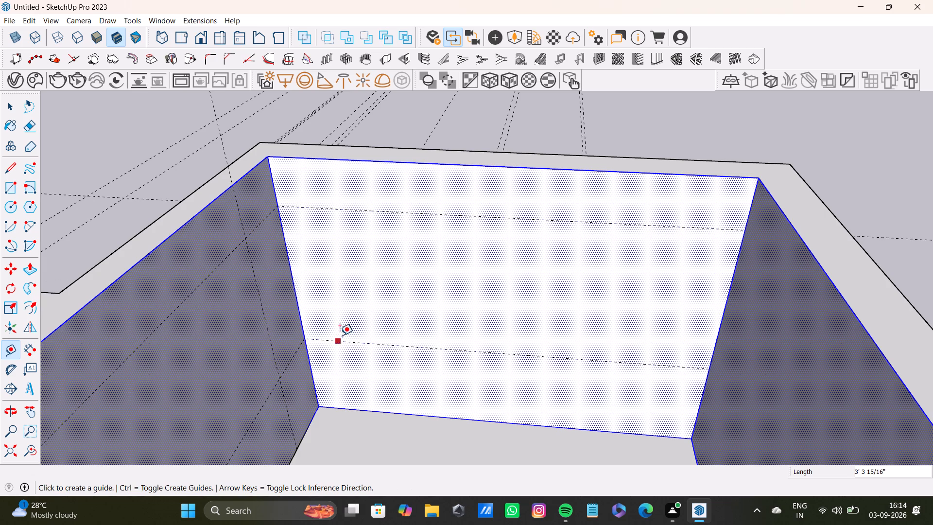
# Place vertical guides on the end wall, one about 3 1/2" in from the first corner and one slightly in from the opposite corner.
pyautogui.click(295, 280)
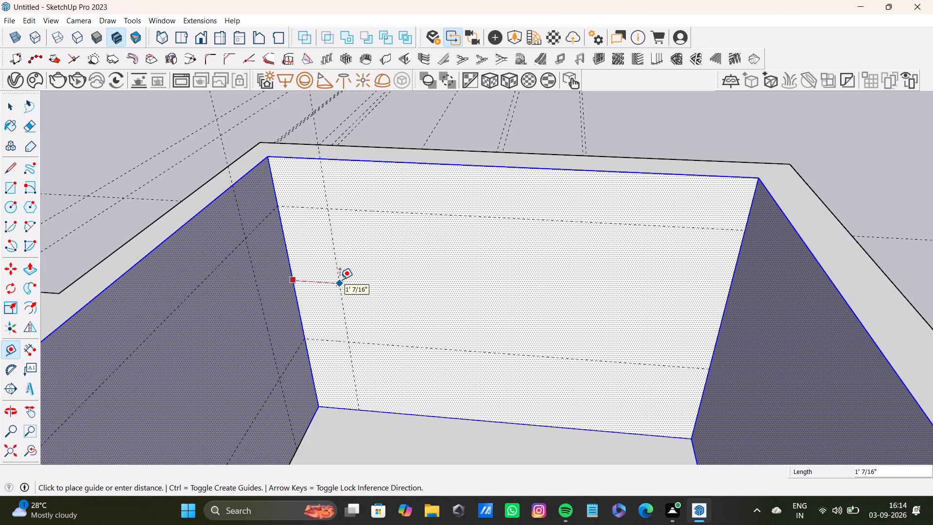
pyautogui.click(306, 279)
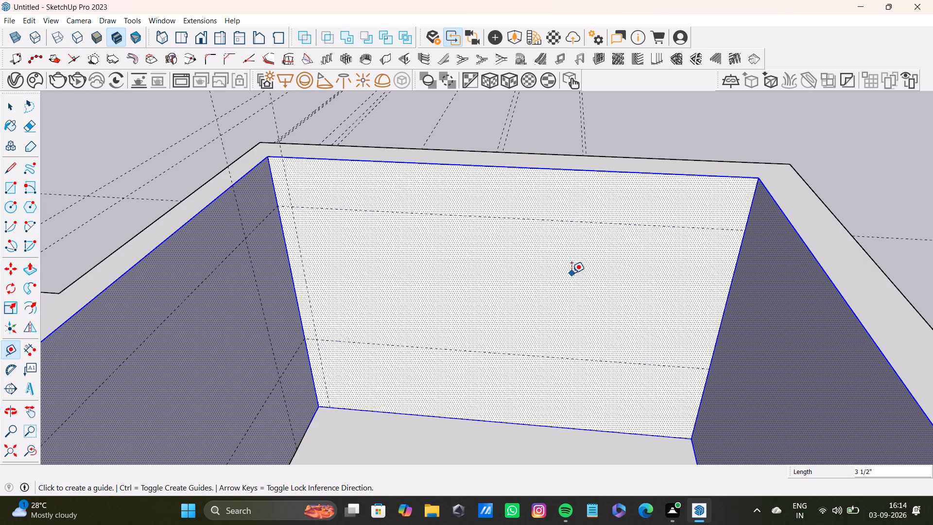
pyautogui.click(723, 310)
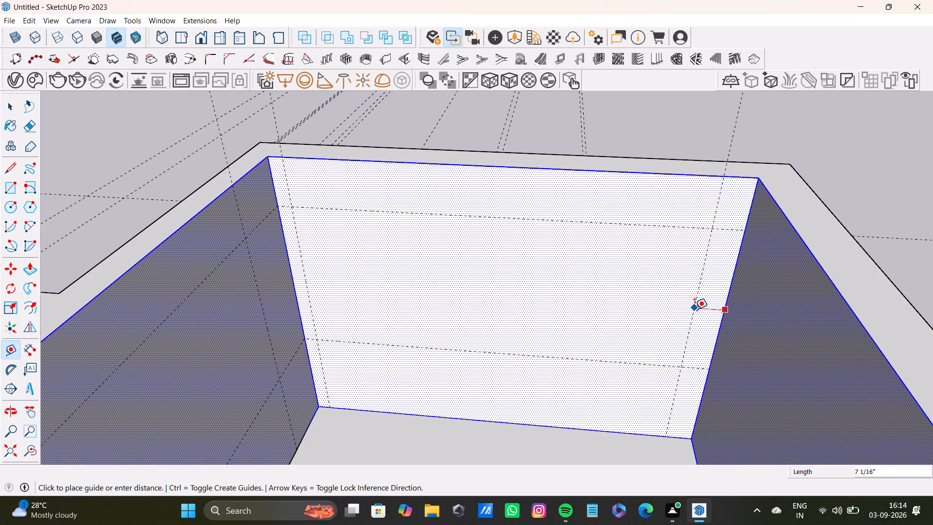
pyautogui.click(710, 309)
pyautogui.press('space')
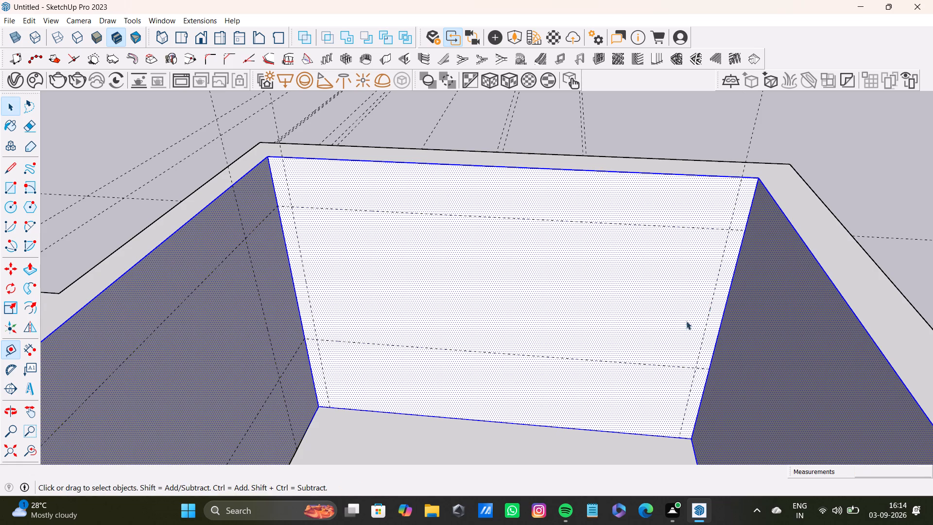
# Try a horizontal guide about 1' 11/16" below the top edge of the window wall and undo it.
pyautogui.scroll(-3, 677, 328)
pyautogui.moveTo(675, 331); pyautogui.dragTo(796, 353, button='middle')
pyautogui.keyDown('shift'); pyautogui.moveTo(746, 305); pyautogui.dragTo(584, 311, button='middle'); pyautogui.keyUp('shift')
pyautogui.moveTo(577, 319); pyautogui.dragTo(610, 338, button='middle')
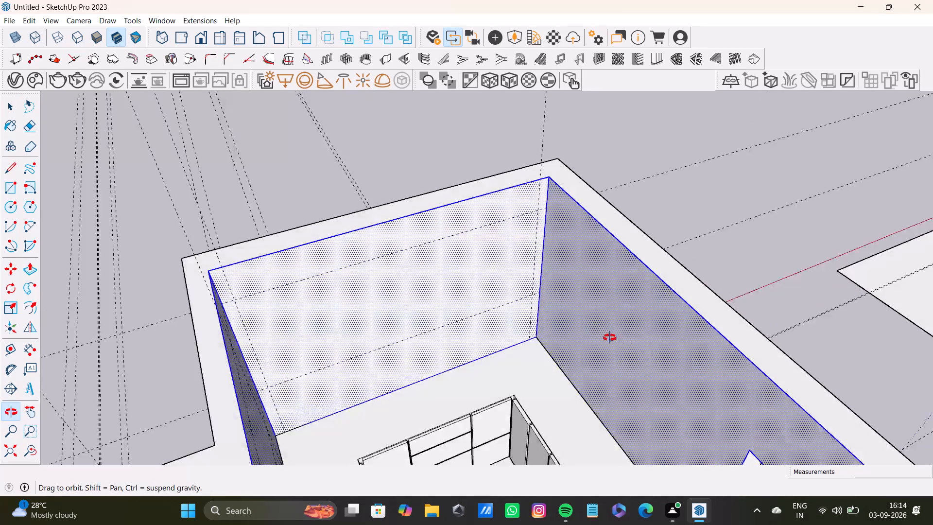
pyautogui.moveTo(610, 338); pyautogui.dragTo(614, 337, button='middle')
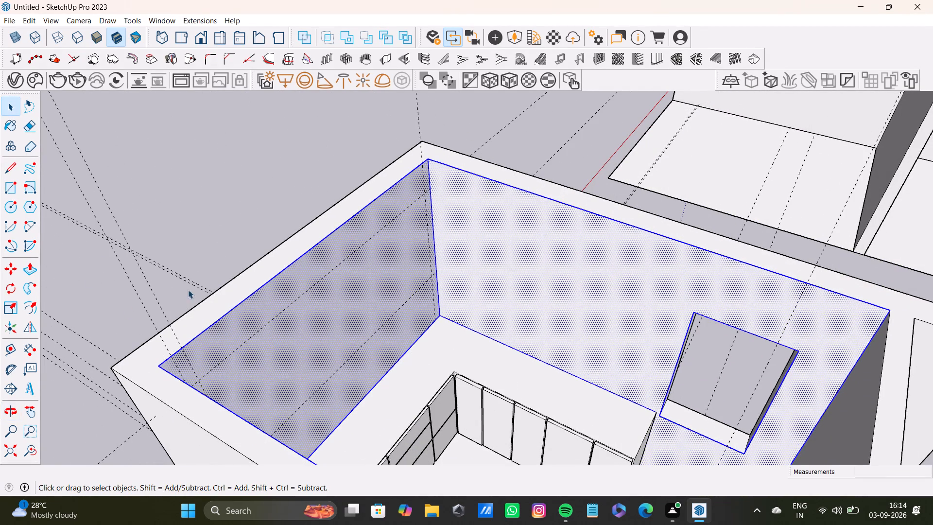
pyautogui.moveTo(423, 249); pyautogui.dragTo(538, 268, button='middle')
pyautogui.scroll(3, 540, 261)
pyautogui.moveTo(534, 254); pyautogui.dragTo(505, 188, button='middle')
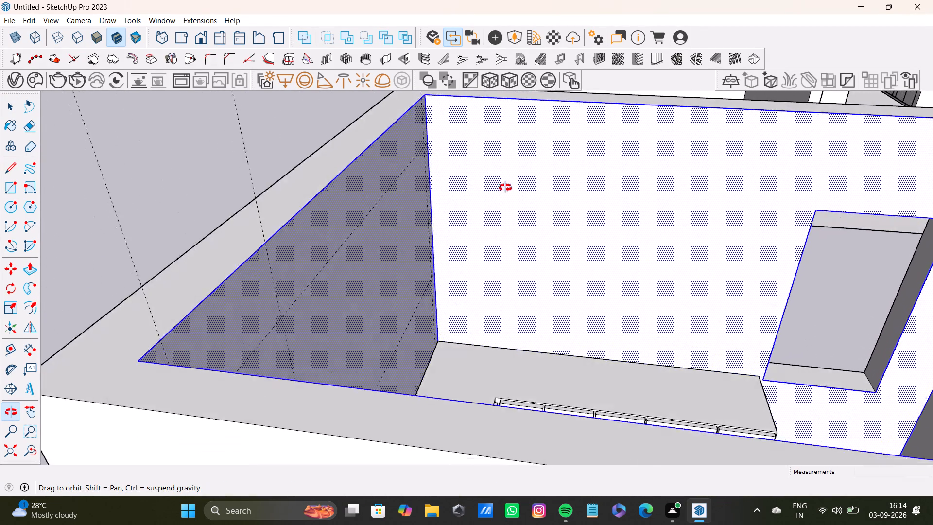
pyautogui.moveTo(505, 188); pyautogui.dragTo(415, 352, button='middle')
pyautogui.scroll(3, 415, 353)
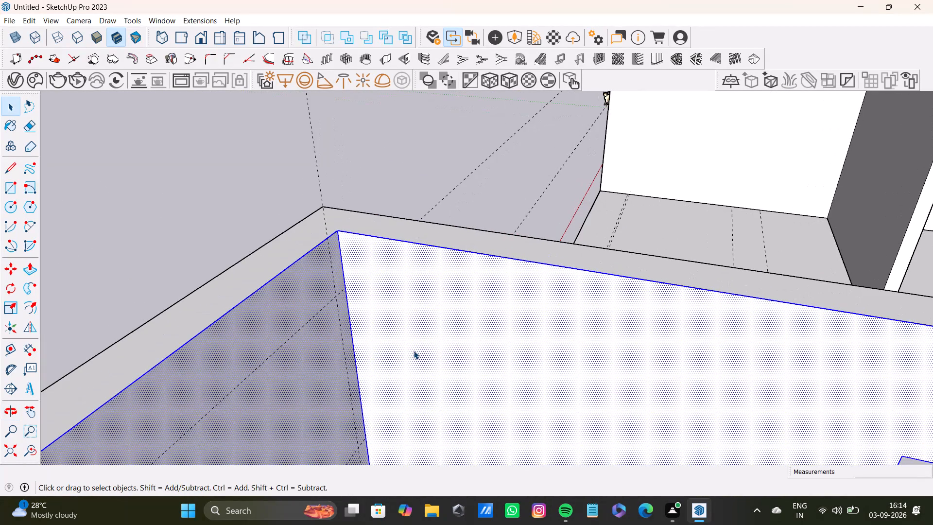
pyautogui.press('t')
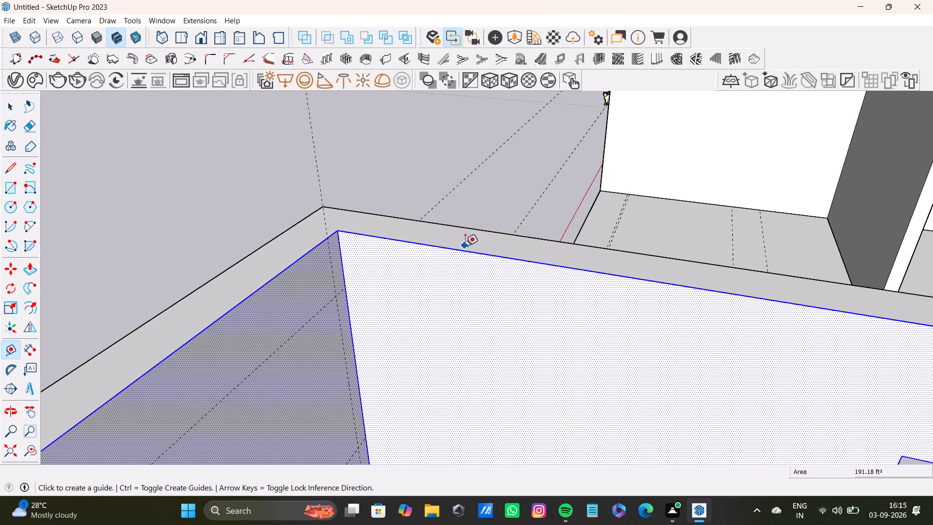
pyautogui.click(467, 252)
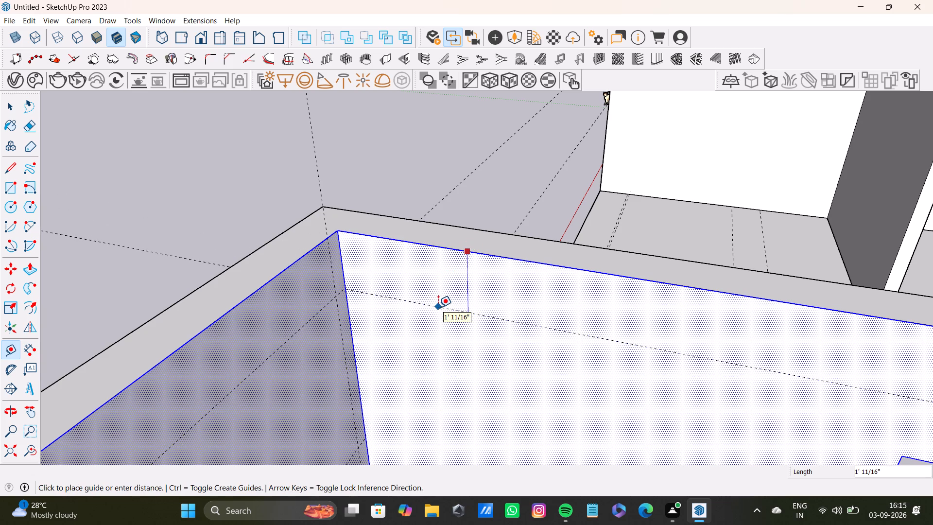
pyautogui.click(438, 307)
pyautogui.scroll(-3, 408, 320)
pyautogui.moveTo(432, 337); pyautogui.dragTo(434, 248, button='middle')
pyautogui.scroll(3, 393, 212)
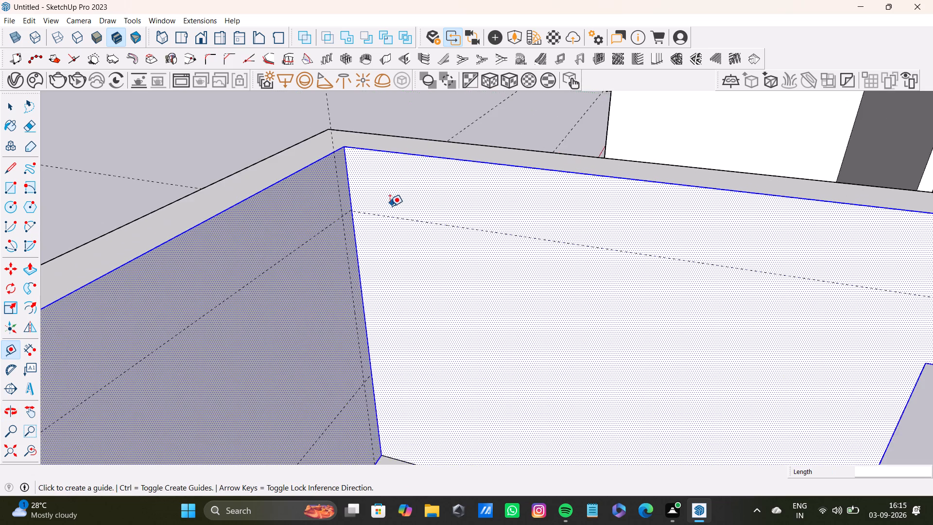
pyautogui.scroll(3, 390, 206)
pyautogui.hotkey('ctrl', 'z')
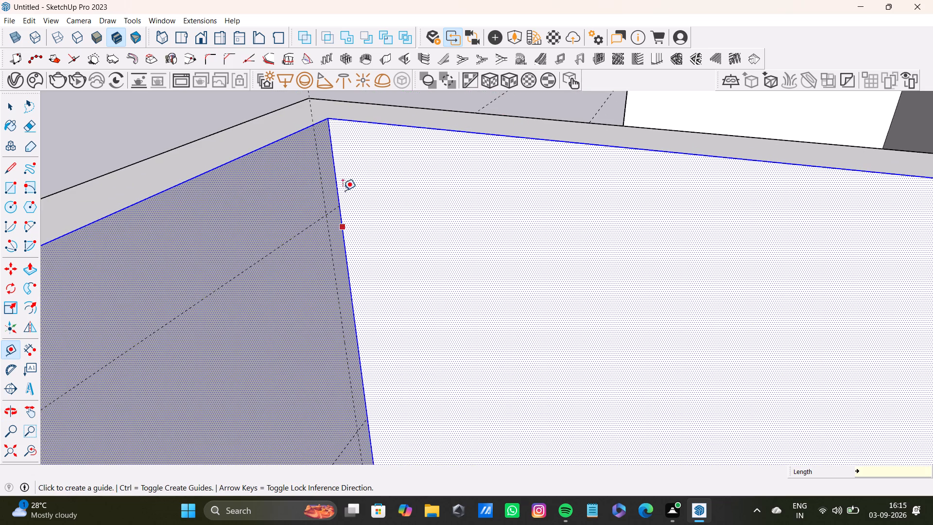
# Place horizontal guides on the window wall, about 1' 7/16" below its top edge and about 3' 4 1/8" below that first guide.
pyautogui.click(386, 123)
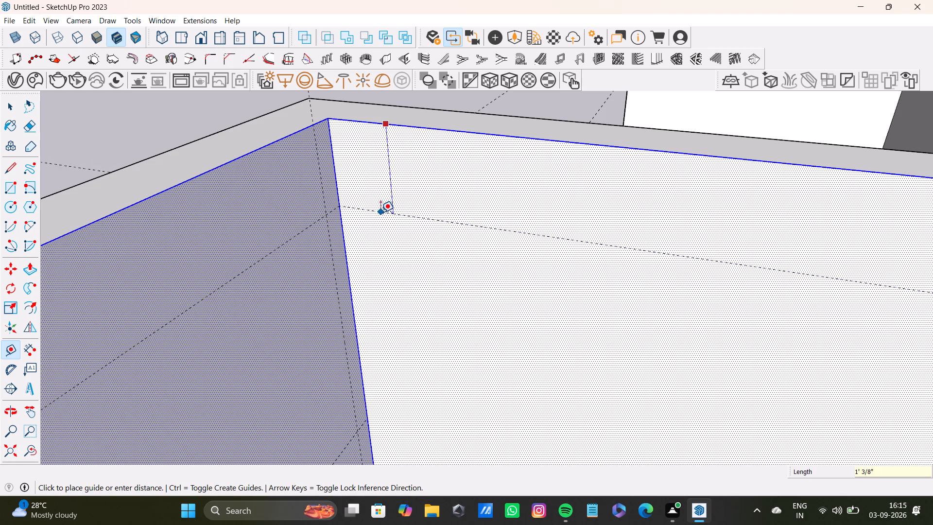
pyautogui.click(380, 212)
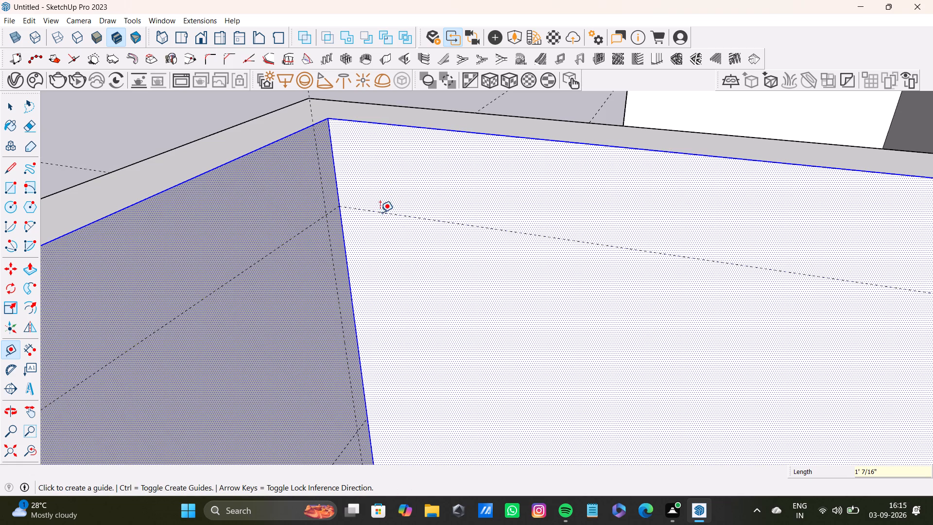
pyautogui.scroll(-3, 381, 259)
pyautogui.keyDown('shift'); pyautogui.moveTo(422, 282); pyautogui.dragTo(363, 159, button='middle'); pyautogui.keyUp('shift')
pyautogui.keyDown('shift'); pyautogui.moveTo(370, 152); pyautogui.dragTo(402, 230, button='middle'); pyautogui.keyUp('shift')
pyautogui.moveTo(474, 278); pyautogui.dragTo(474, 272, button='middle')
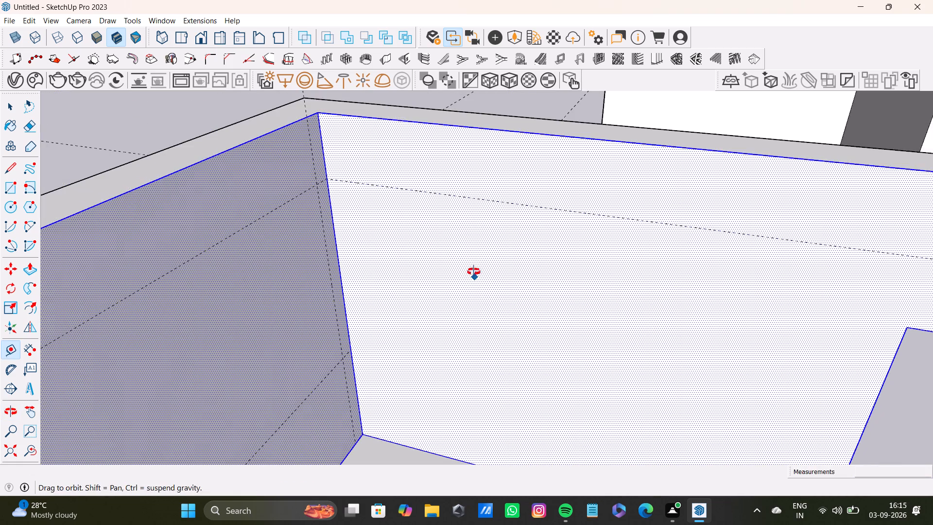
pyautogui.moveTo(474, 272); pyautogui.dragTo(467, 251, button='middle')
pyautogui.click(479, 188)
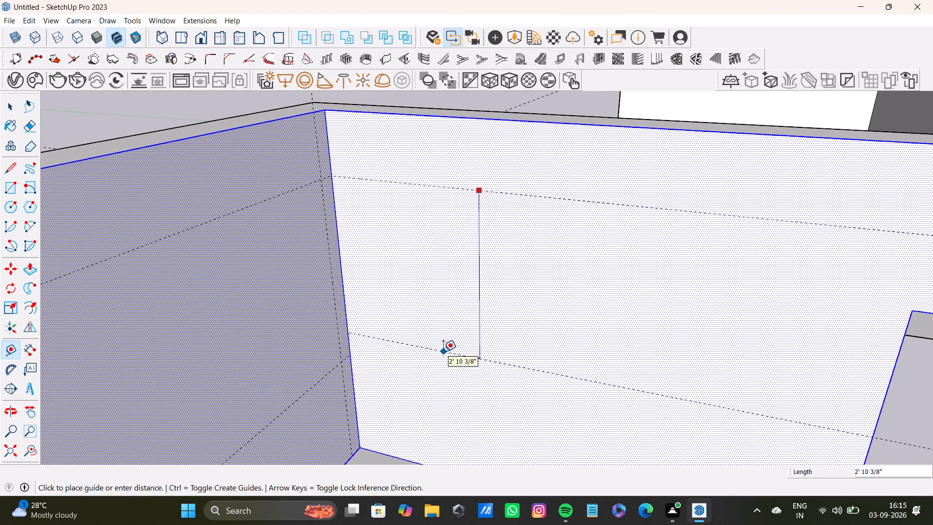
pyautogui.click(449, 377)
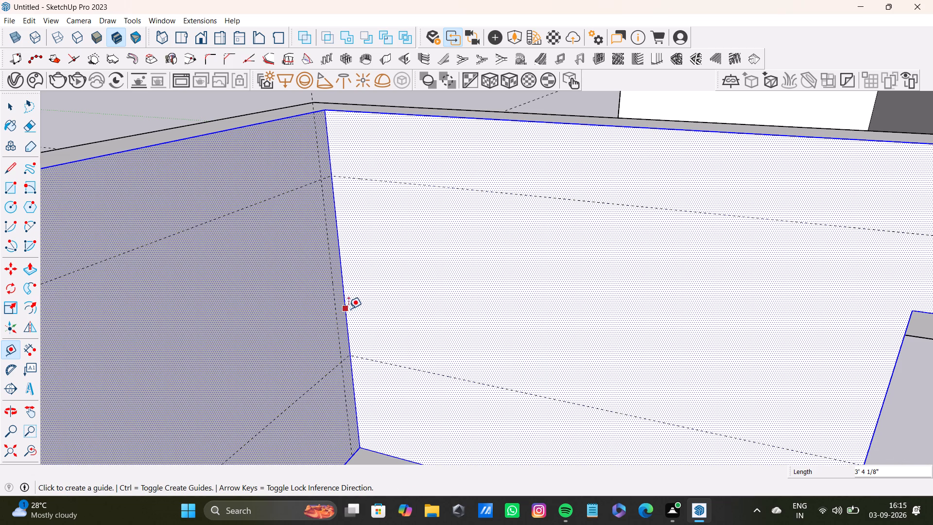
# Measure the distance from the room corner to the existing vertical guide on the wall opposite the window wall.
pyautogui.moveTo(471, 356); pyautogui.dragTo(198, 409, button='middle')
pyautogui.scroll(-8, 212, 385)
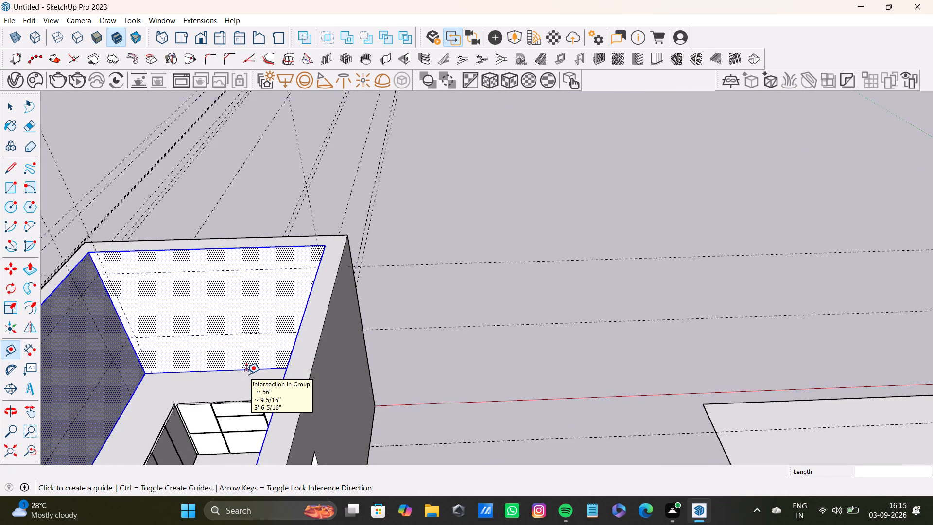
pyautogui.keyDown('shift'); pyautogui.moveTo(205, 316); pyautogui.dragTo(377, 355, button='middle'); pyautogui.keyUp('shift')
pyautogui.moveTo(510, 377); pyautogui.dragTo(328, 418, button='middle')
pyautogui.scroll(7, 398, 176)
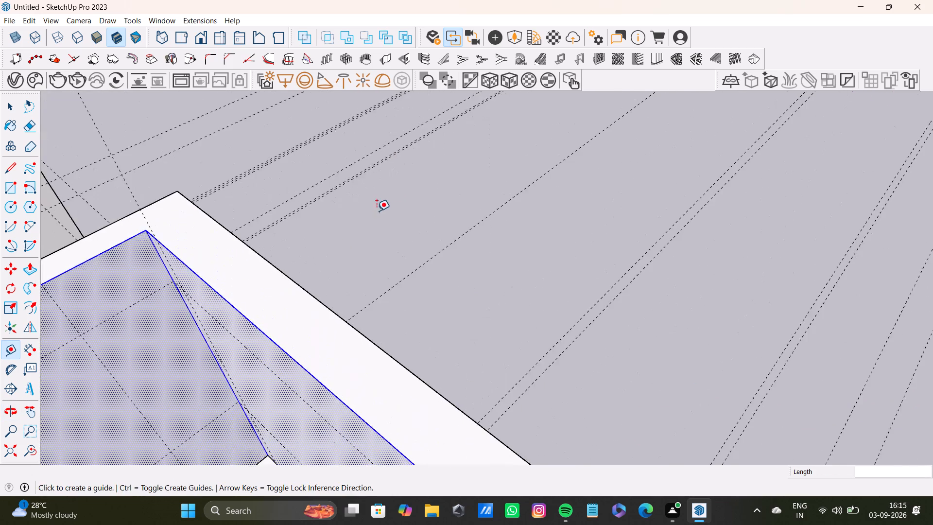
pyautogui.keyDown('shift'); pyautogui.moveTo(335, 261); pyautogui.dragTo(537, 242, button='middle'); pyautogui.keyUp('shift')
pyautogui.scroll(7, 411, 284)
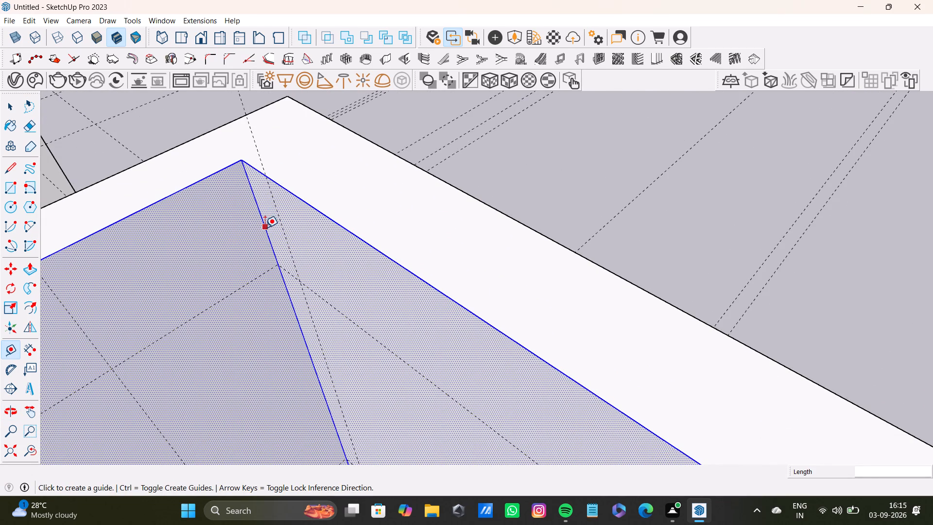
pyautogui.click(265, 227)
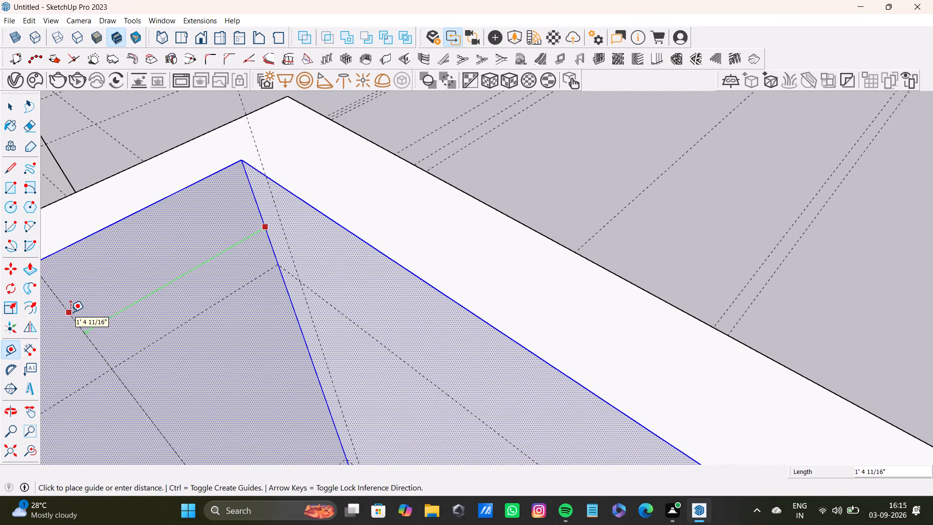
pyautogui.scroll(-5, 71, 326)
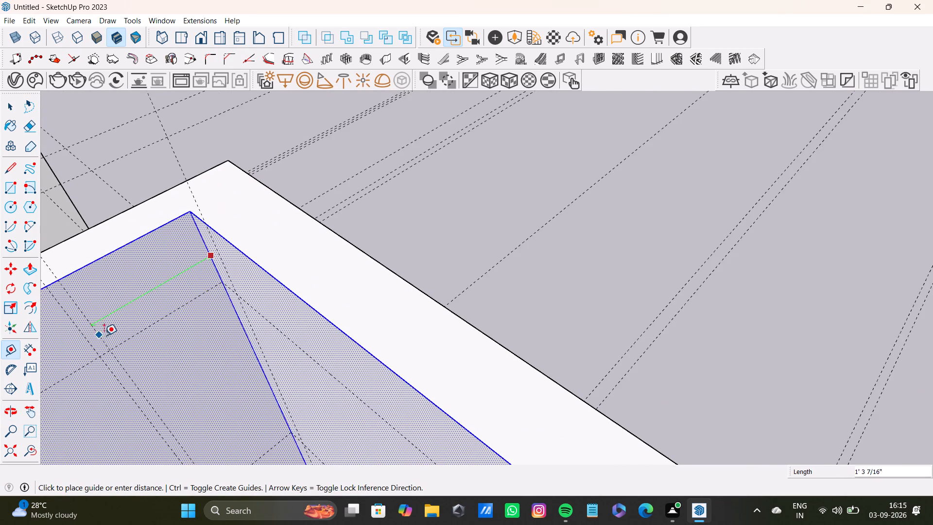
pyautogui.press('space')
# Place a vertical guide on the window wall, 1'4" from its corner with the end wall.
pyautogui.scroll(-3, 117, 341)
pyautogui.moveTo(148, 361); pyautogui.dragTo(562, 372, button='middle')
pyautogui.scroll(-3, 593, 368)
pyautogui.keyDown('shift'); pyautogui.moveTo(661, 294); pyautogui.dragTo(273, 367, button='middle'); pyautogui.keyUp('shift')
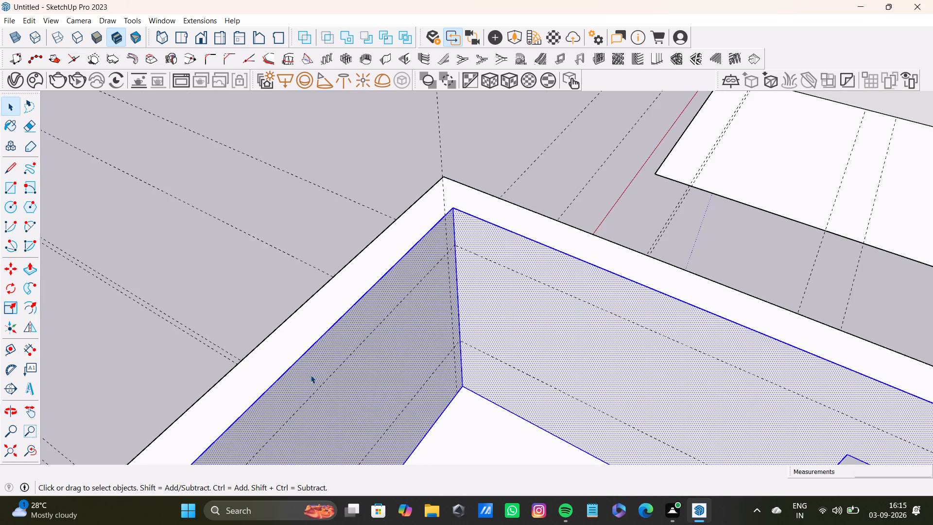
pyautogui.moveTo(311, 375); pyautogui.dragTo(388, 371, button='middle')
pyautogui.scroll(4, 467, 298)
pyautogui.keyDown('shift'); pyautogui.moveTo(475, 283); pyautogui.dragTo(275, 333, button='middle'); pyautogui.keyUp('shift')
pyautogui.moveTo(291, 353); pyautogui.dragTo(338, 342, button='middle')
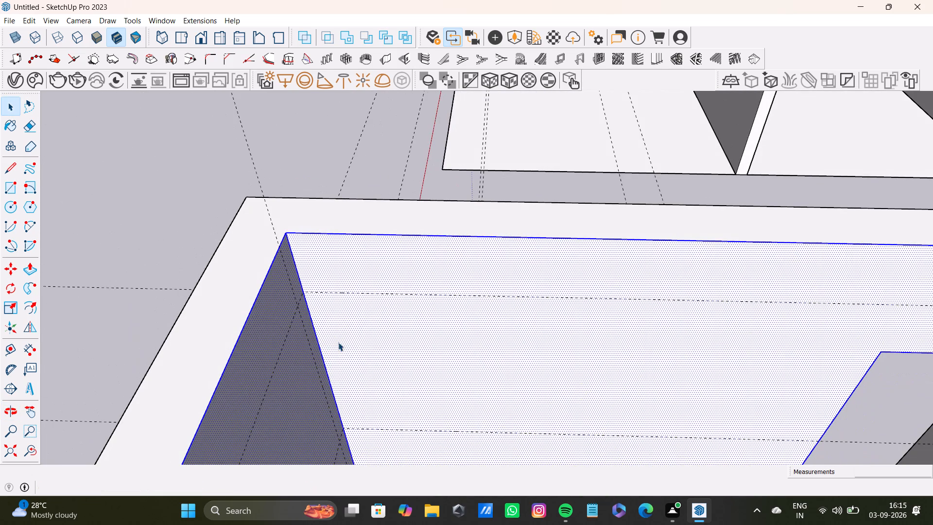
pyautogui.press('t')
pyautogui.scroll(7, 322, 307)
pyautogui.click(300, 306)
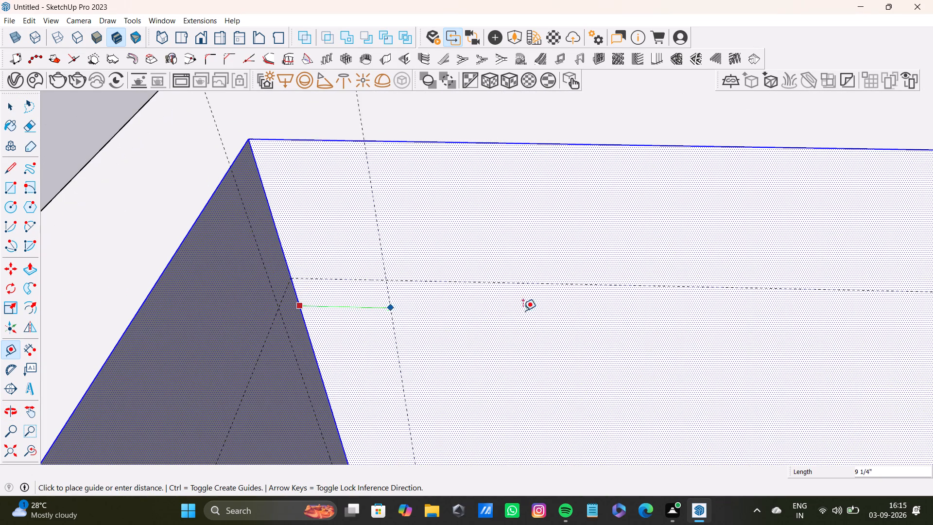
pyautogui.press('1')
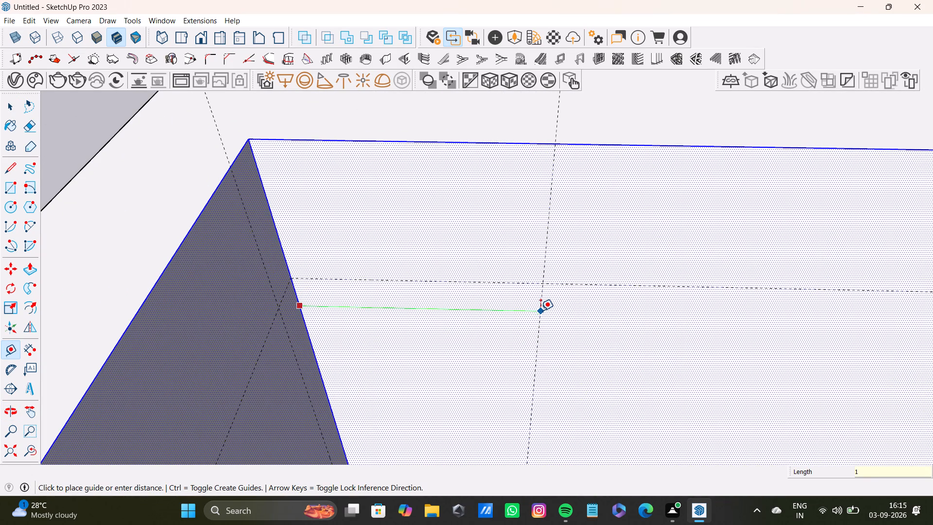
pyautogui.press("'")
pyautogui.press('4')
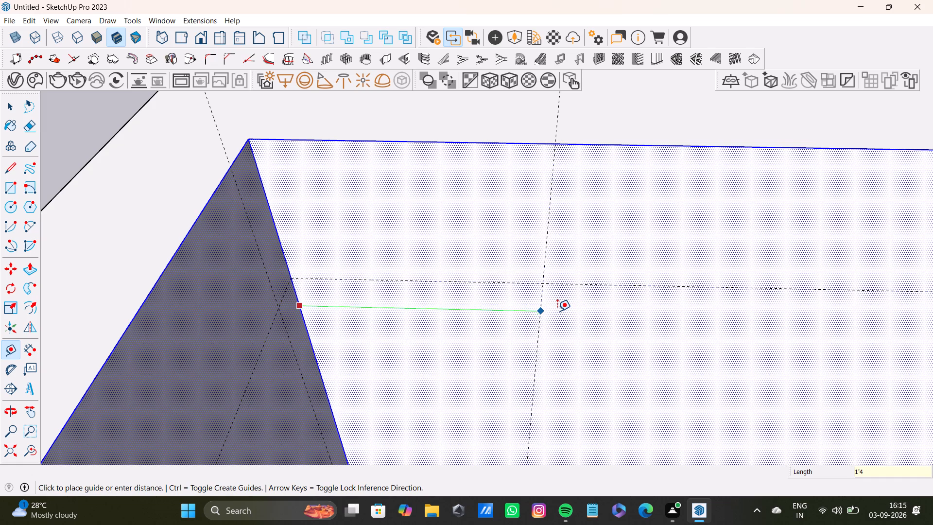
pyautogui.hotkey('shift', '"')
pyautogui.press('Return')
# Place another vertical guide on the window wall, offset from the first vertical guide toward the window.
pyautogui.scroll(-6, 381, 273)
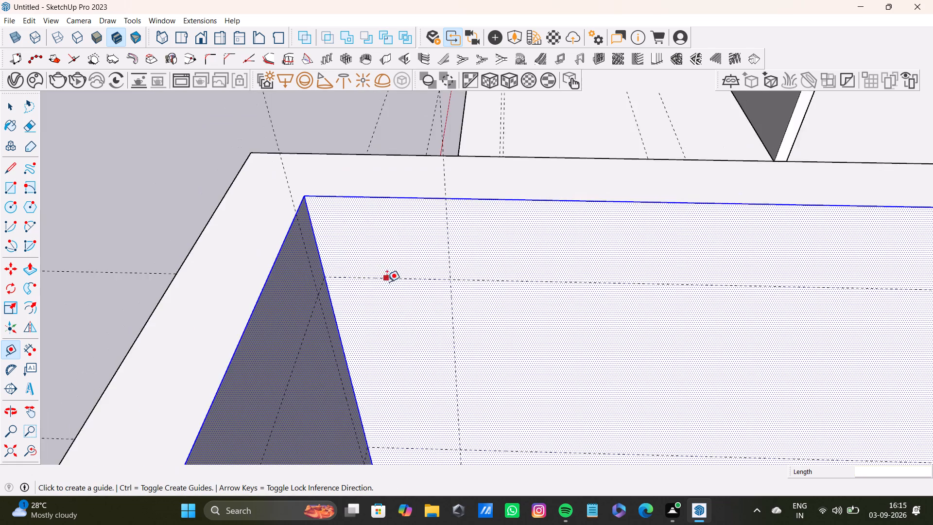
pyautogui.scroll(-6, 387, 282)
pyautogui.moveTo(394, 280); pyautogui.dragTo(246, 240, button='middle')
pyautogui.scroll(7, 256, 258)
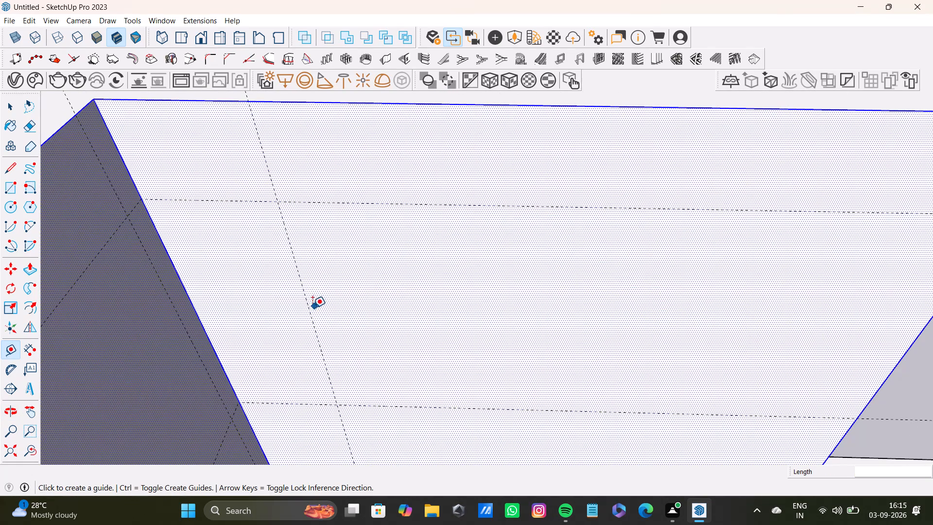
pyautogui.click(310, 310)
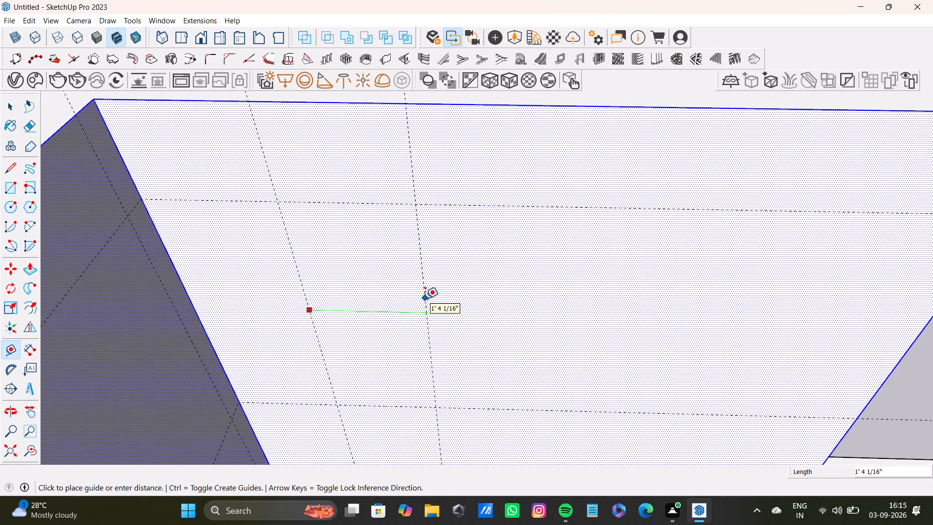
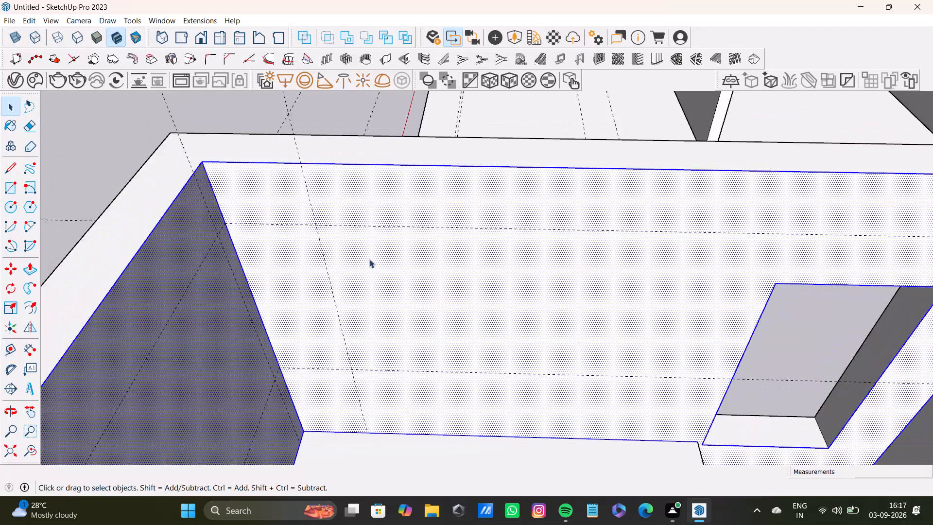
# Place a vertical guide on the window wall, about 1 1/2" from the window's edge and aligned with the base cabinet's end.
pyautogui.scroll(-3, 393, 286)
pyautogui.moveTo(393, 286); pyautogui.dragTo(334, 226, button='middle')
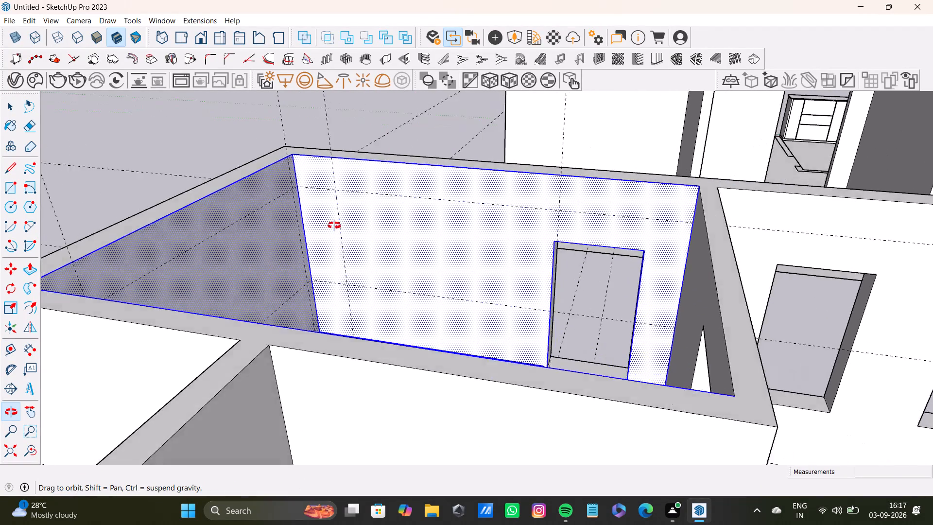
pyautogui.moveTo(334, 226); pyautogui.dragTo(271, 278, button='middle')
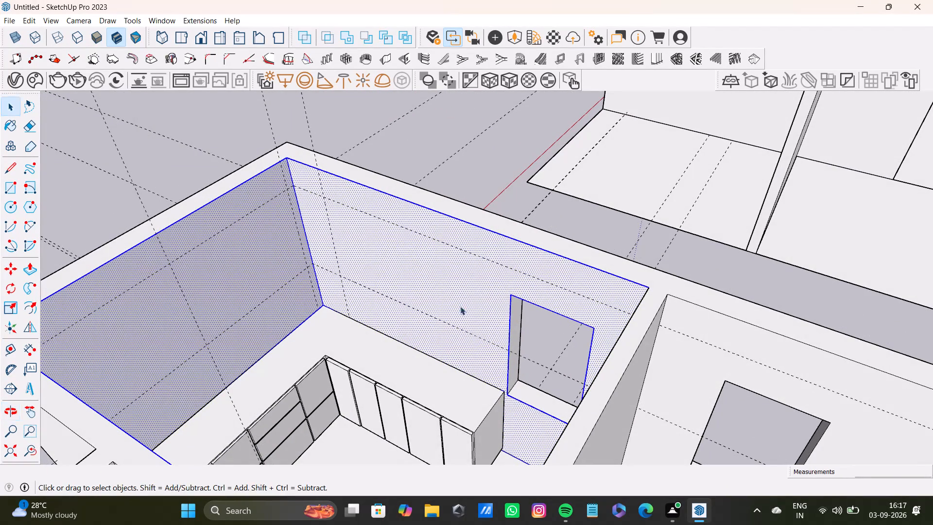
pyautogui.moveTo(7, 346); pyautogui.dragTo(14, 346)
pyautogui.scroll(4, 419, 323)
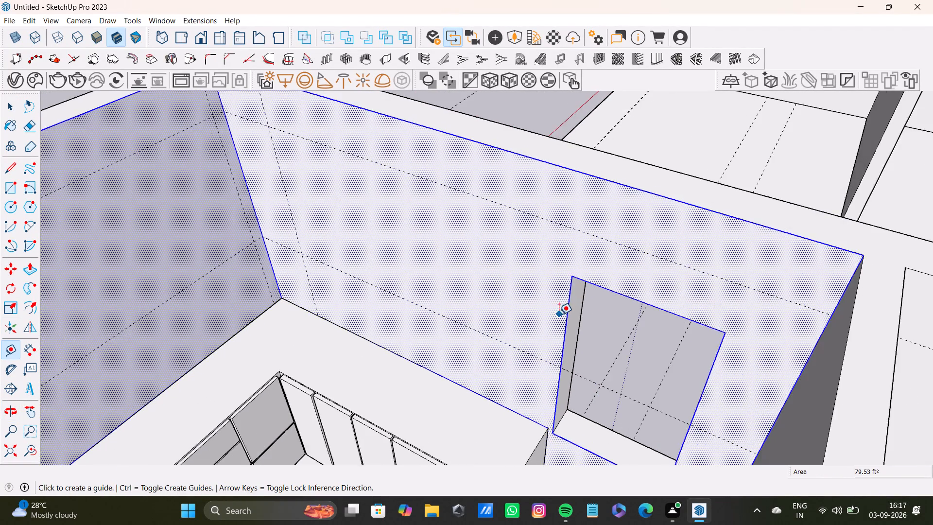
pyautogui.scroll(2, 559, 315)
pyautogui.click(569, 325)
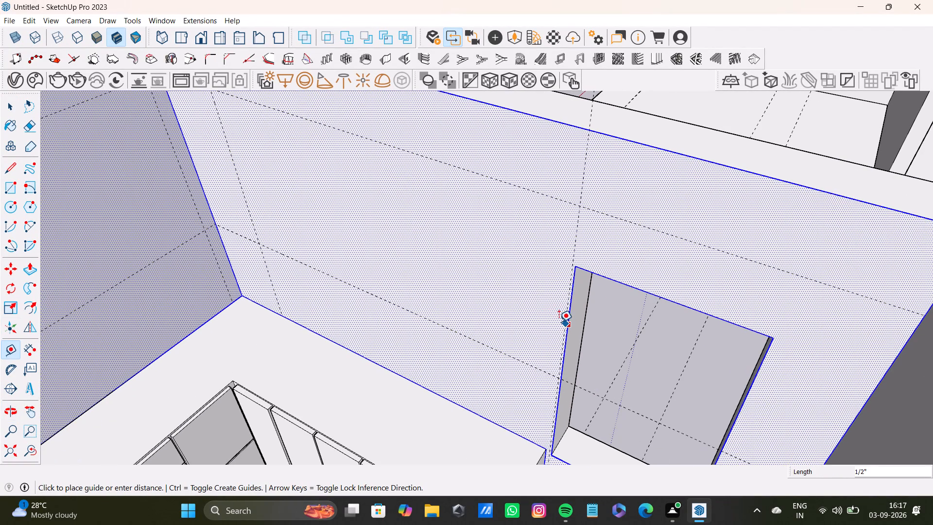
pyautogui.scroll(4, 542, 367)
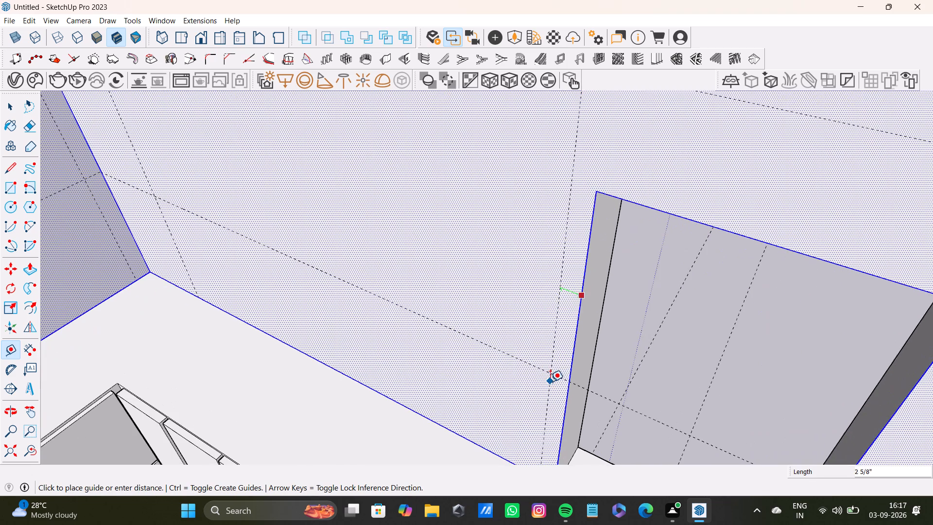
pyautogui.moveTo(550, 368); pyautogui.dragTo(546, 260, button='middle')
pyautogui.scroll(3, 563, 389)
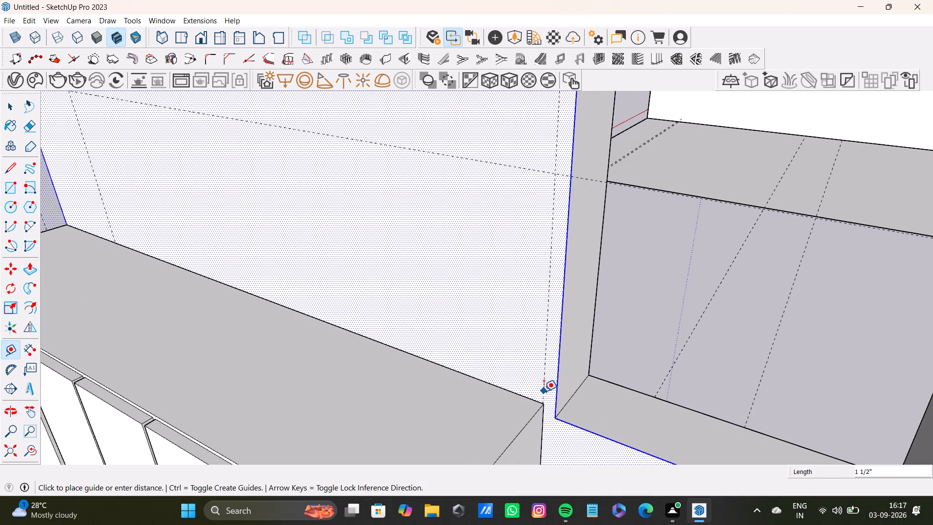
pyautogui.click(544, 391)
# On the wall opposite the window wall, place a vertical guide 1' from the cabinet-end guide, toward the end wall.
pyautogui.scroll(-8, 485, 343)
pyautogui.scroll(-1, 433, 310)
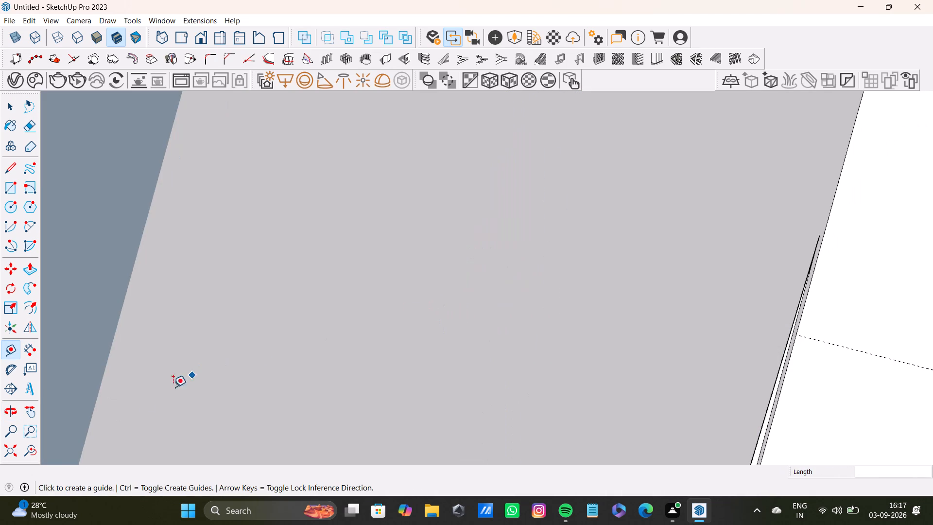
pyautogui.click(18, 452)
pyautogui.keyDown('shift'); pyautogui.moveTo(358, 286); pyautogui.dragTo(456, 472, button='middle'); pyautogui.keyUp('shift')
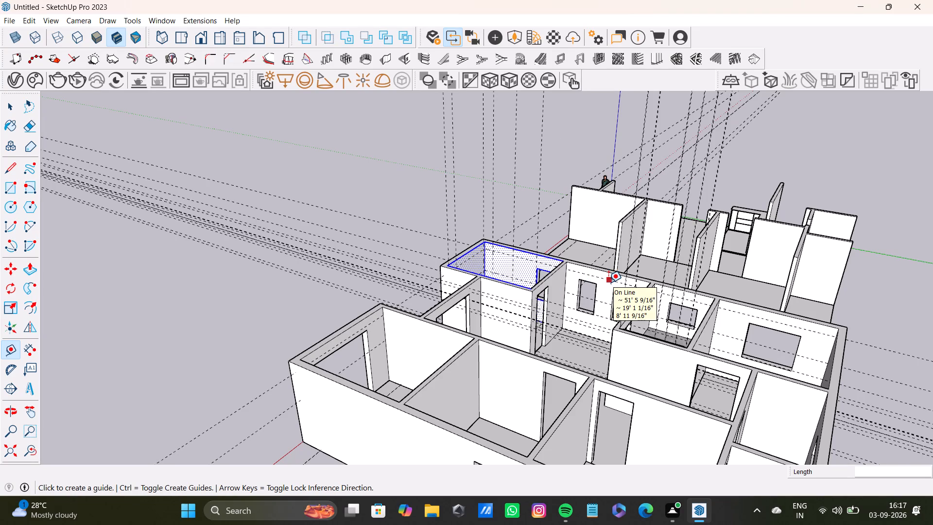
pyautogui.scroll(5, 545, 272)
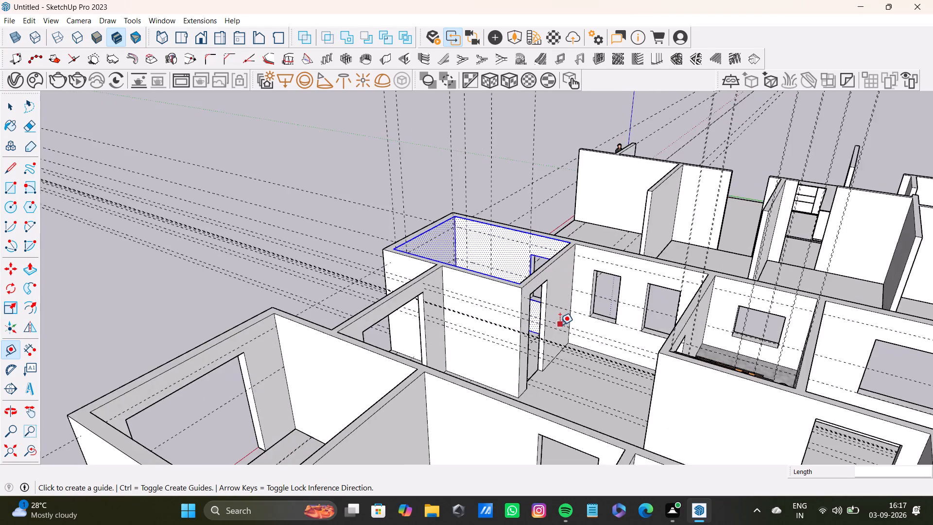
pyautogui.scroll(4, 560, 325)
pyautogui.moveTo(582, 283); pyautogui.dragTo(362, 372, button='middle')
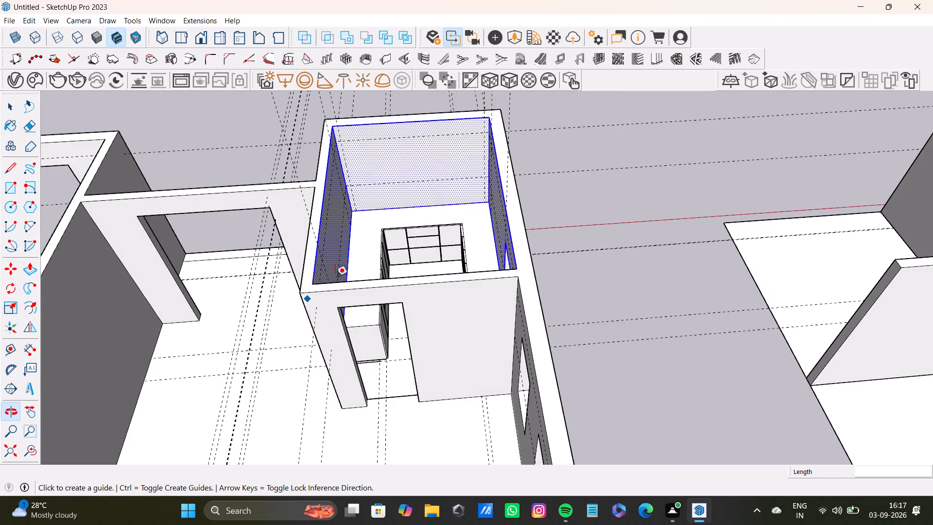
pyautogui.scroll(3, 346, 263)
pyautogui.moveTo(646, 309); pyautogui.dragTo(455, 362, button='middle')
pyautogui.scroll(-4, 451, 230)
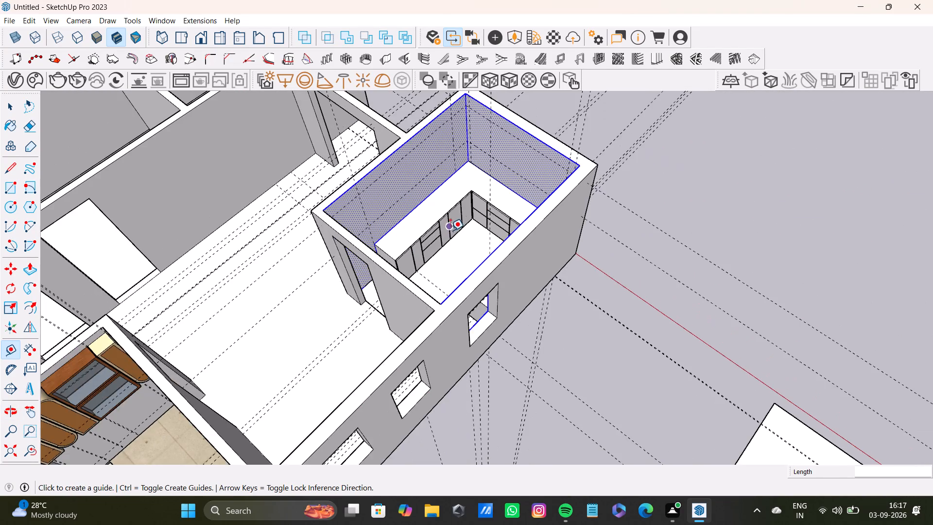
pyautogui.keyDown('shift'); pyautogui.moveTo(487, 221); pyautogui.dragTo(539, 364, button='middle'); pyautogui.keyUp('shift')
pyautogui.moveTo(498, 340); pyautogui.dragTo(371, 320, button='middle')
pyautogui.scroll(2, 442, 329)
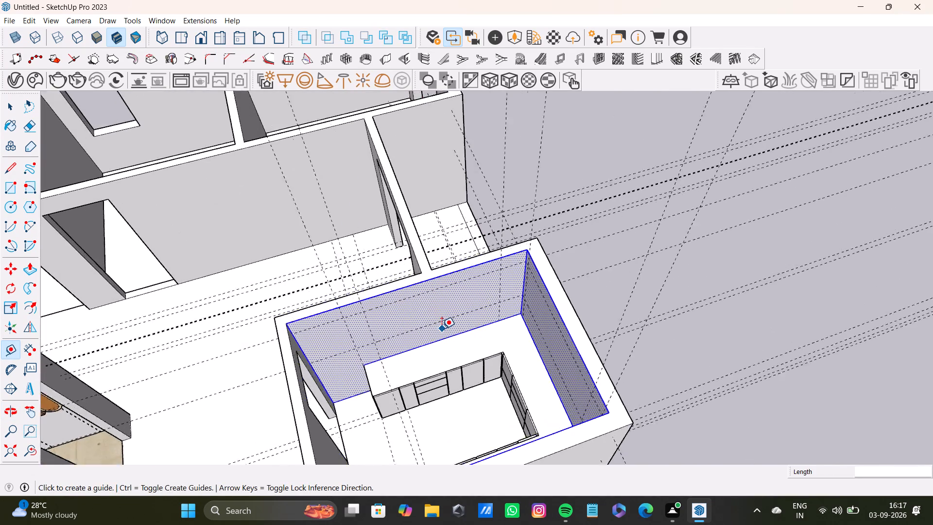
pyautogui.scroll(6, 442, 329)
pyautogui.moveTo(434, 326); pyautogui.dragTo(528, 354, button='middle')
pyautogui.moveTo(558, 364); pyautogui.dragTo(550, 325, button='middle')
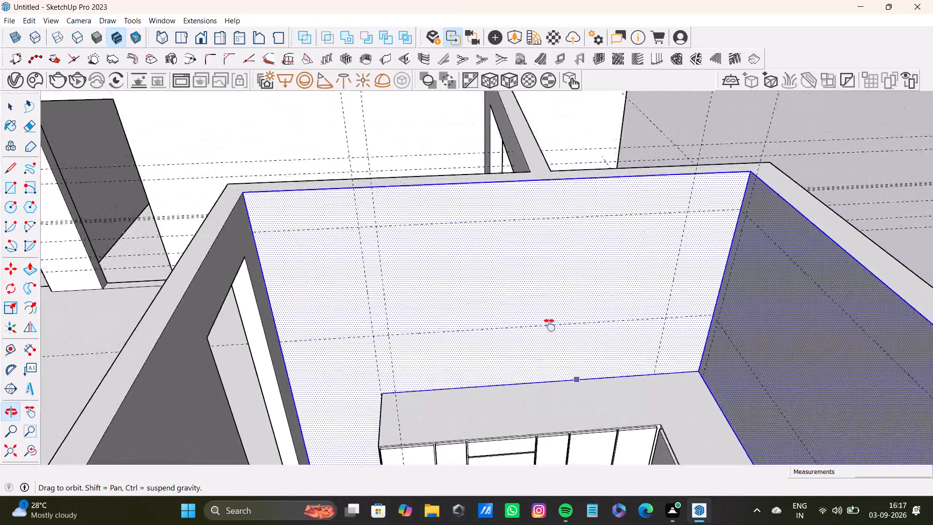
pyautogui.moveTo(550, 325); pyautogui.dragTo(547, 328, button='middle')
pyautogui.click(7, 347)
pyautogui.scroll(2, 408, 342)
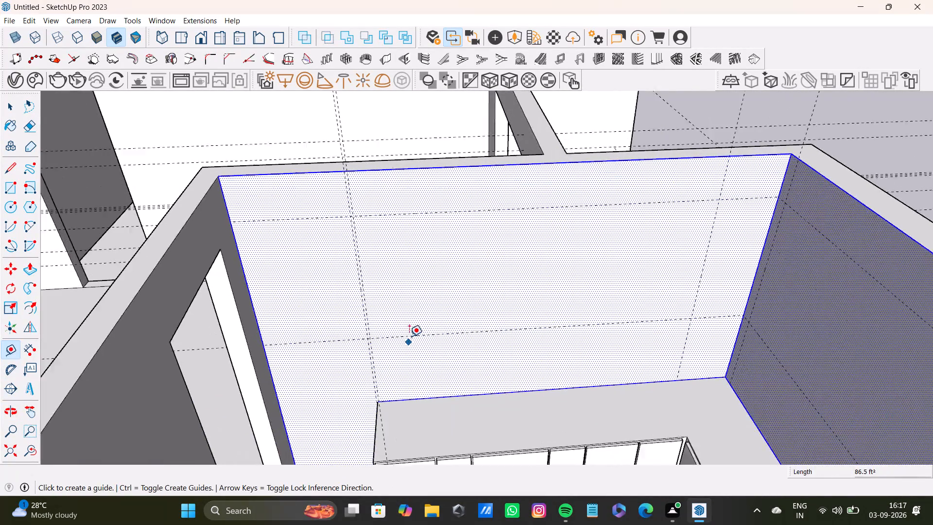
pyautogui.scroll(2, 409, 336)
pyautogui.moveTo(419, 316); pyautogui.dragTo(394, 316, button='middle')
pyautogui.moveTo(341, 298); pyautogui.dragTo(365, 296)
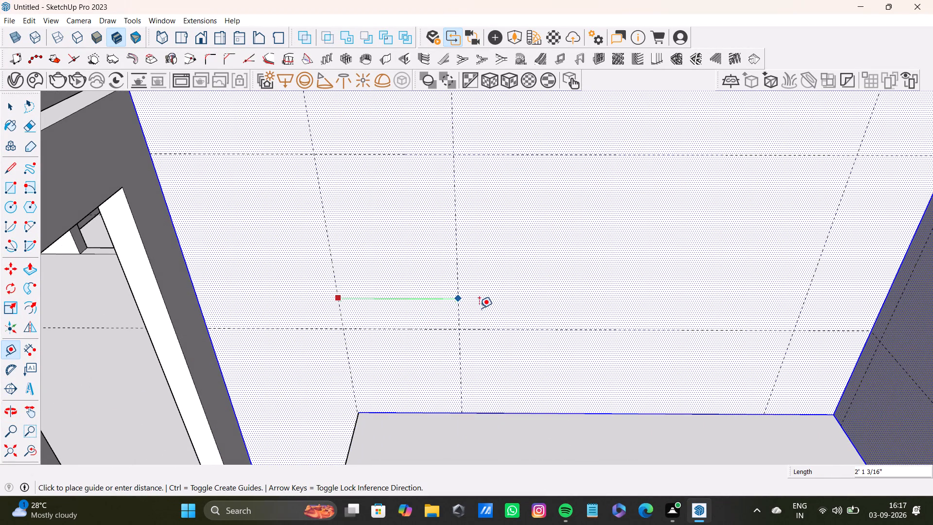
pyautogui.write("1'")
pyautogui.press('Return')
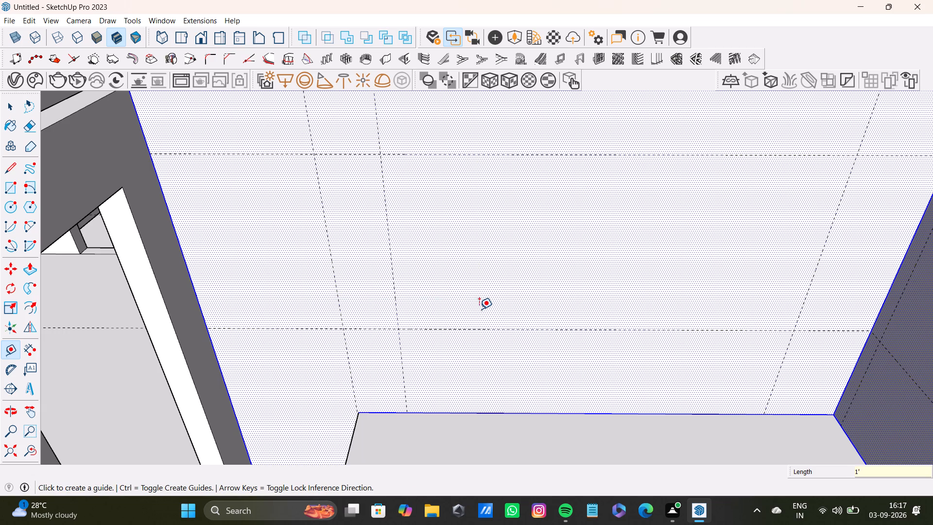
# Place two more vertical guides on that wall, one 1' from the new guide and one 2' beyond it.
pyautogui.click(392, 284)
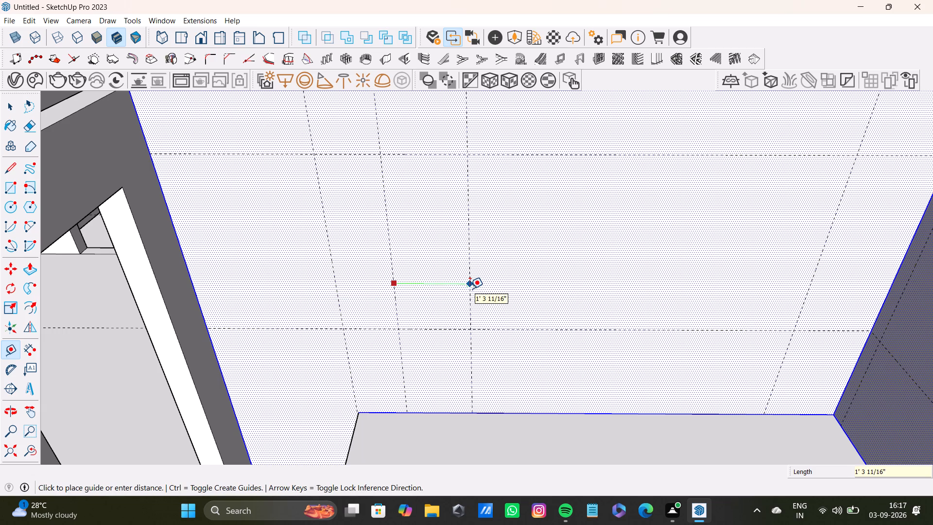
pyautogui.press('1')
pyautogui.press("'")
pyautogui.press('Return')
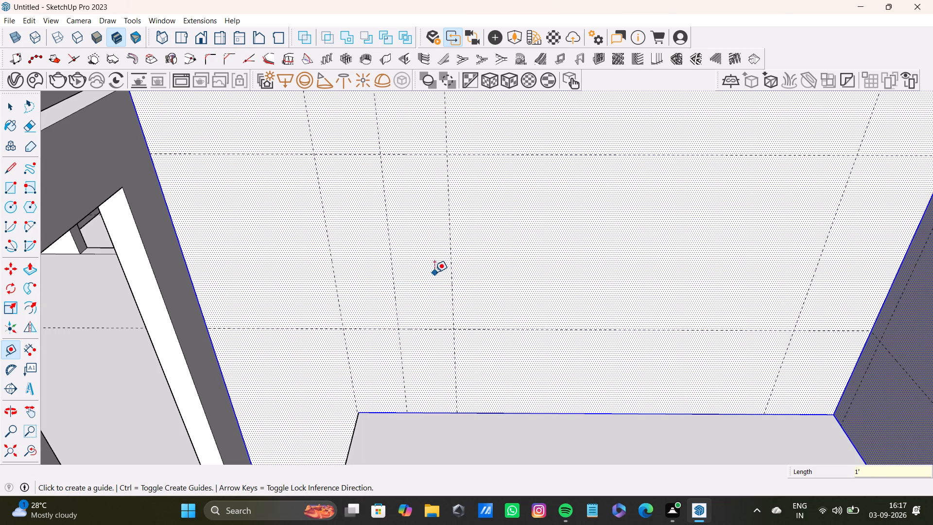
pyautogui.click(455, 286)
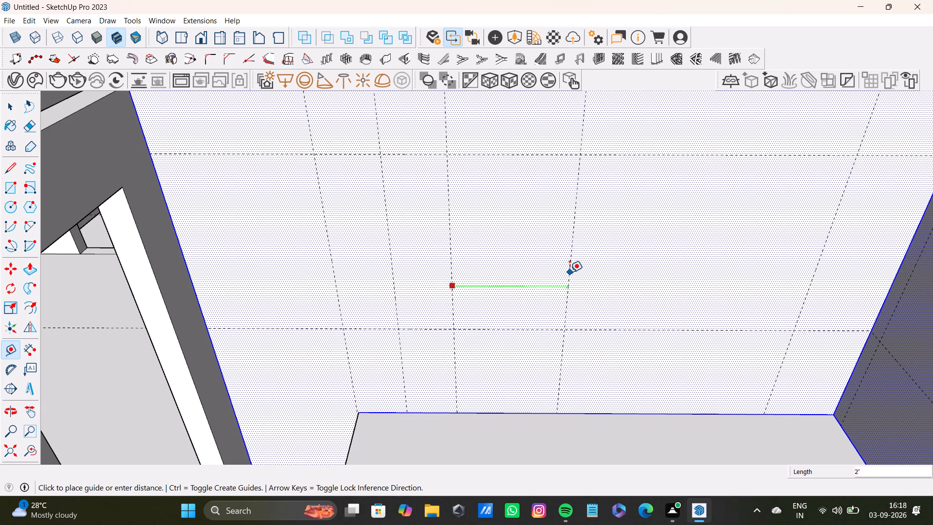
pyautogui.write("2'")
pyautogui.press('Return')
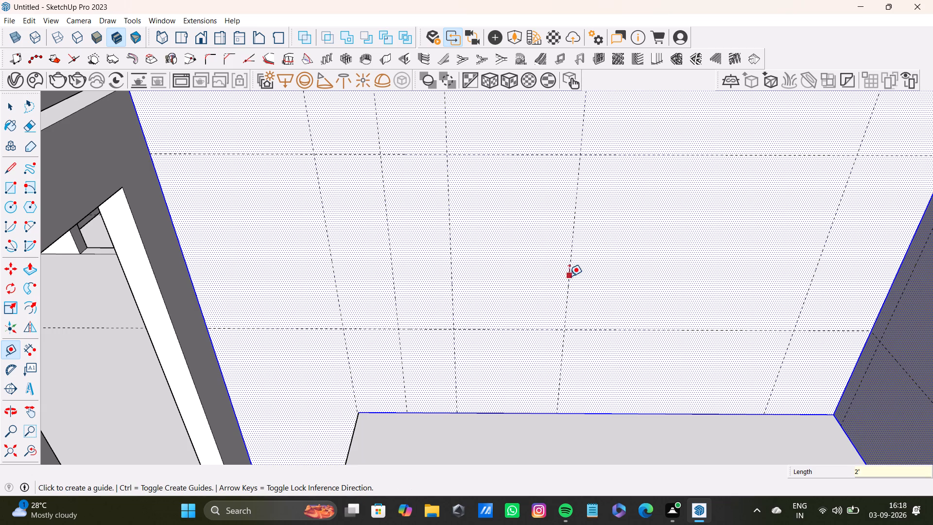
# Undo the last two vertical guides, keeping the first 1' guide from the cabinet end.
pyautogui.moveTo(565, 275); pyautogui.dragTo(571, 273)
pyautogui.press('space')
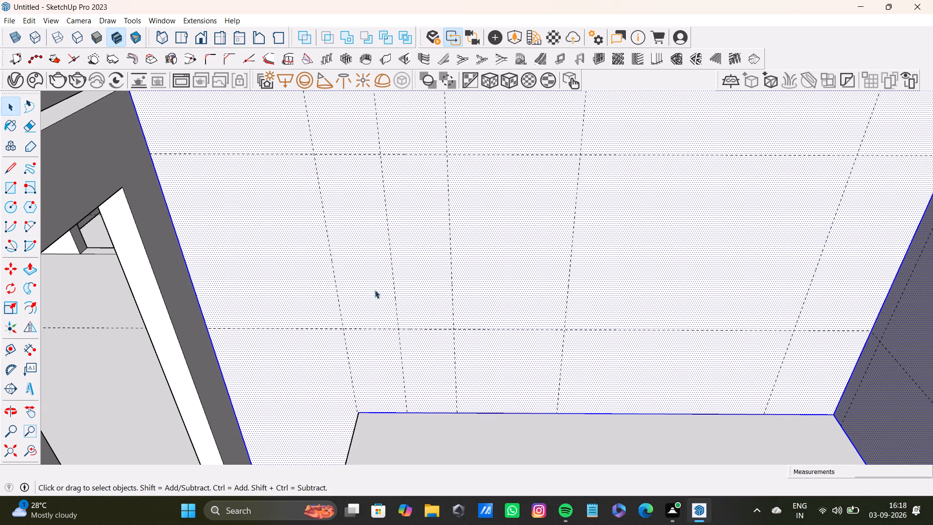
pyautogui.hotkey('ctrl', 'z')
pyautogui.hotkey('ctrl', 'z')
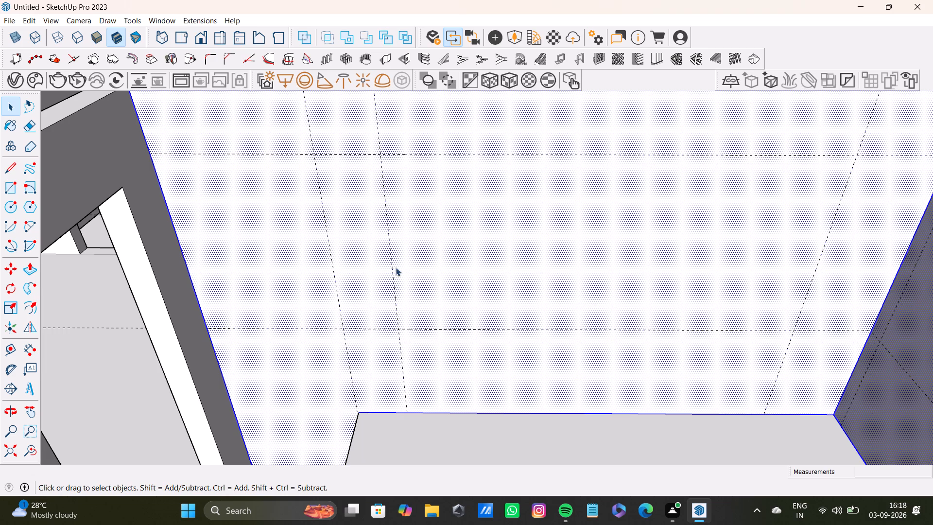
# Place a vertical guide 0.5" beyond the 1' guide, toward the end wall, to mark a gap.
pyautogui.press('t')
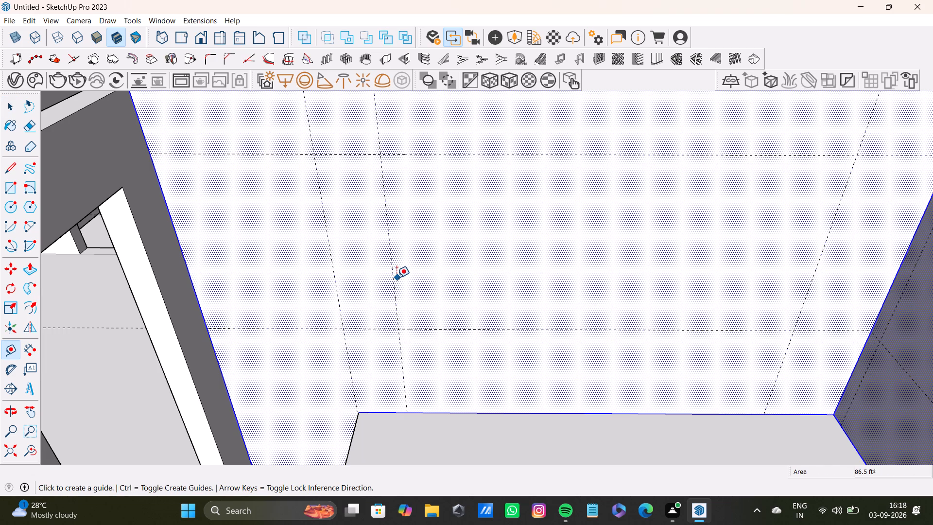
pyautogui.click(396, 278)
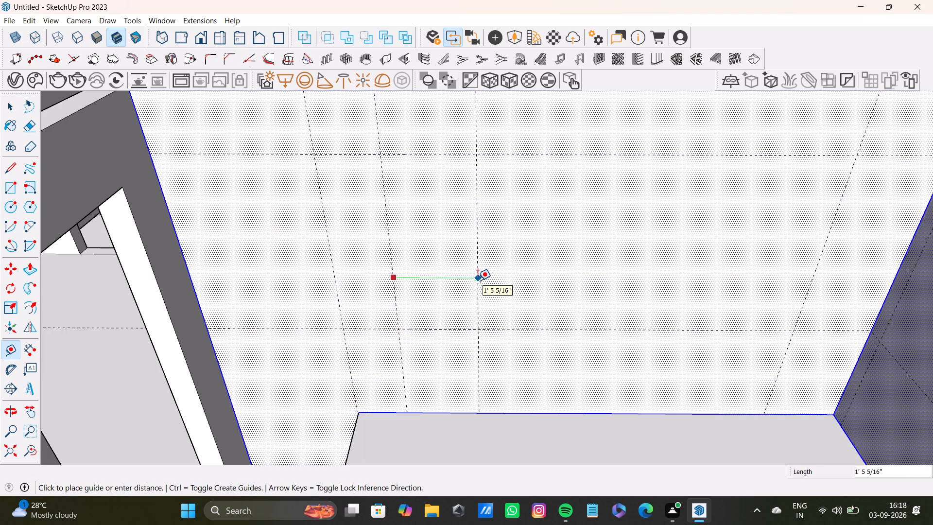
pyautogui.write('0.5')
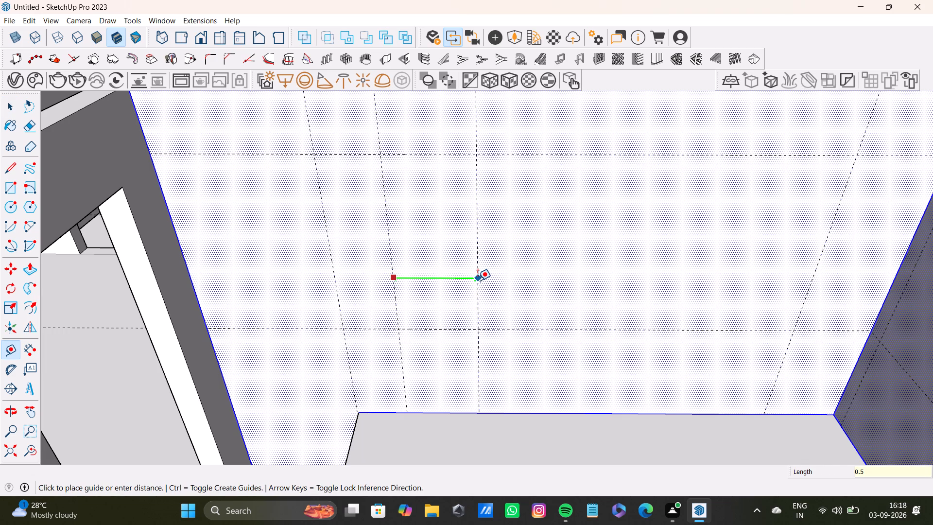
pyautogui.hotkey('shift', '"')
pyautogui.press('Return')
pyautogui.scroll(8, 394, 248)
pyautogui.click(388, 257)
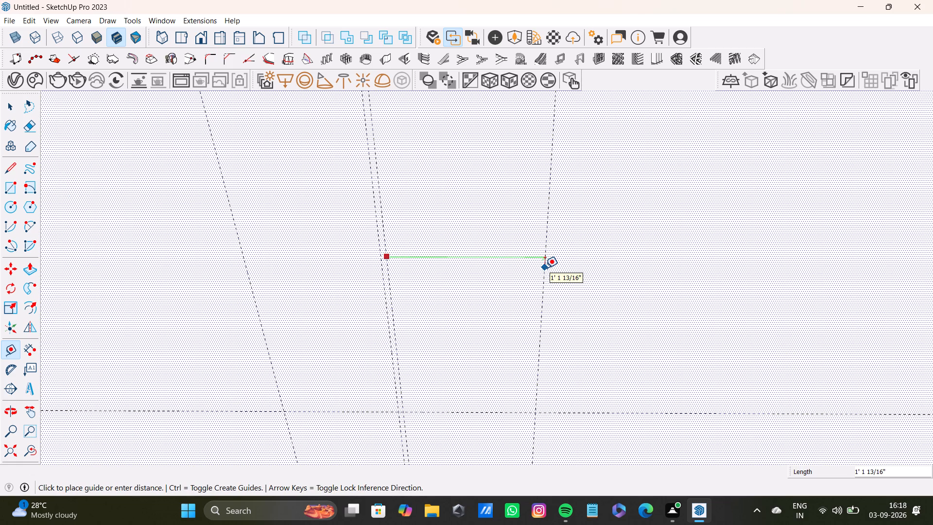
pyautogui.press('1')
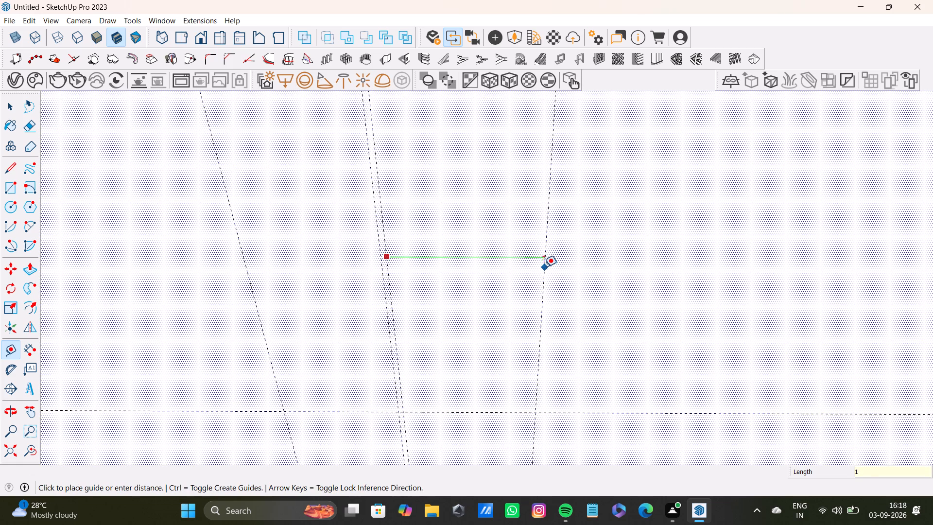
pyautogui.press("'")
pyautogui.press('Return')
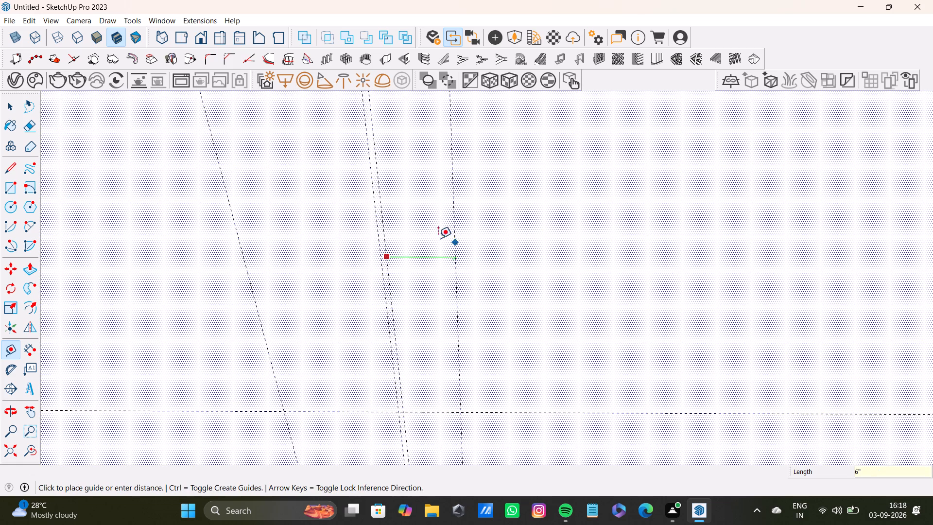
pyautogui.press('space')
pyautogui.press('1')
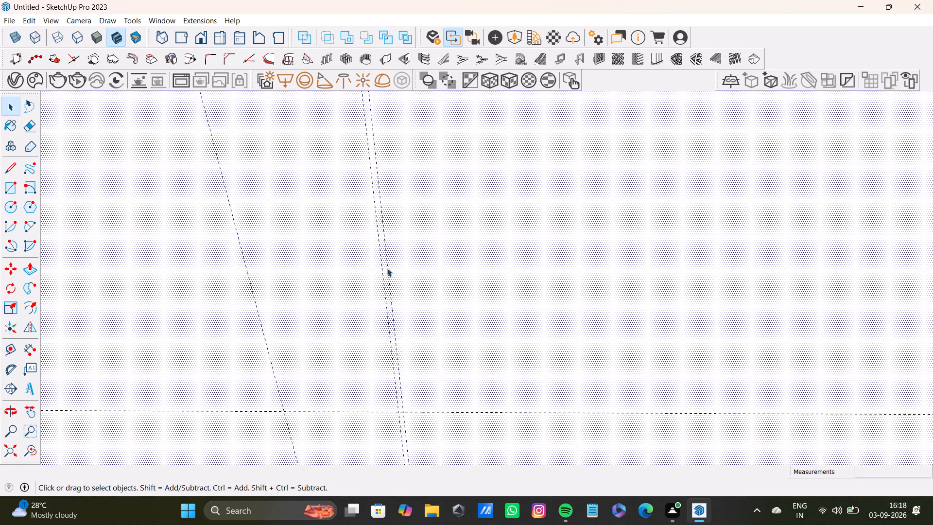
# Place a vertical guide 1' beyond the 0.5" gap guide, toward the end wall.
pyautogui.press('t')
pyautogui.scroll(6, 391, 276)
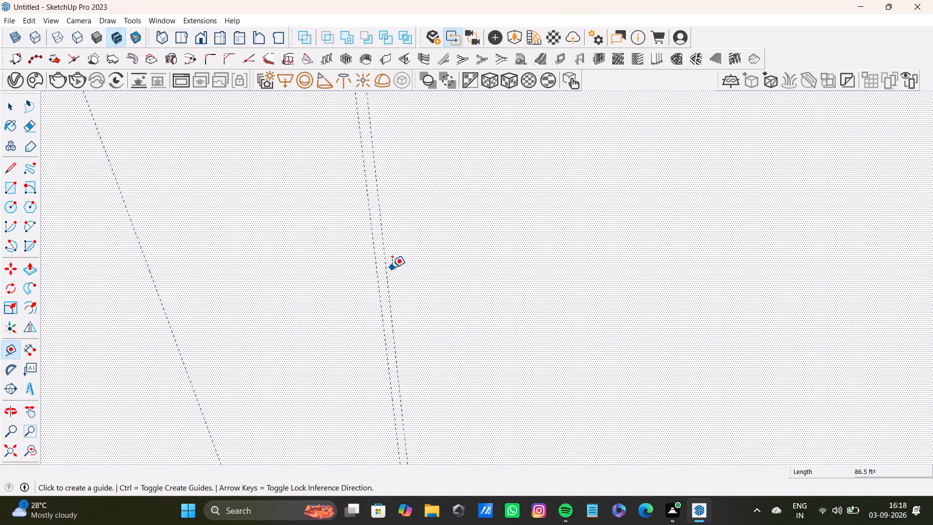
pyautogui.scroll(2, 392, 267)
pyautogui.click(387, 285)
pyautogui.press('1')
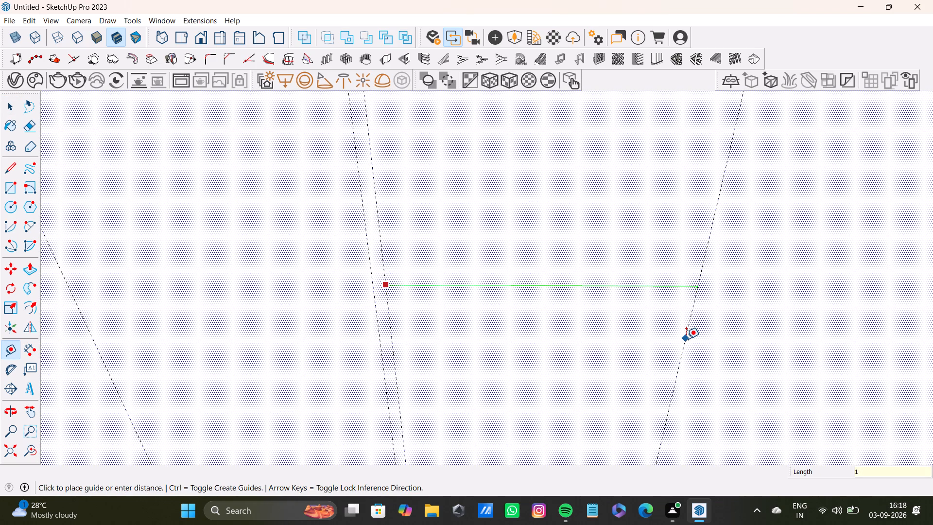
pyautogui.press("'")
pyautogui.press('Return')
# Place a second gap guide 0.5" beyond the newest vertical guide, toward the end wall.
pyautogui.scroll(-2, 583, 312)
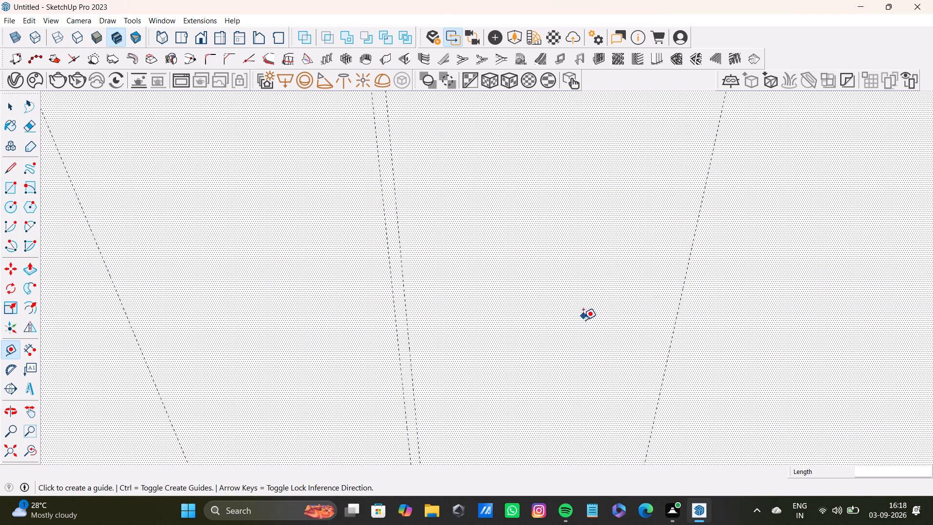
pyautogui.scroll(-10, 583, 320)
pyautogui.keyDown('shift'); pyautogui.moveTo(598, 315); pyautogui.dragTo(499, 314, button='middle'); pyautogui.keyUp('shift')
pyautogui.scroll(4, 512, 310)
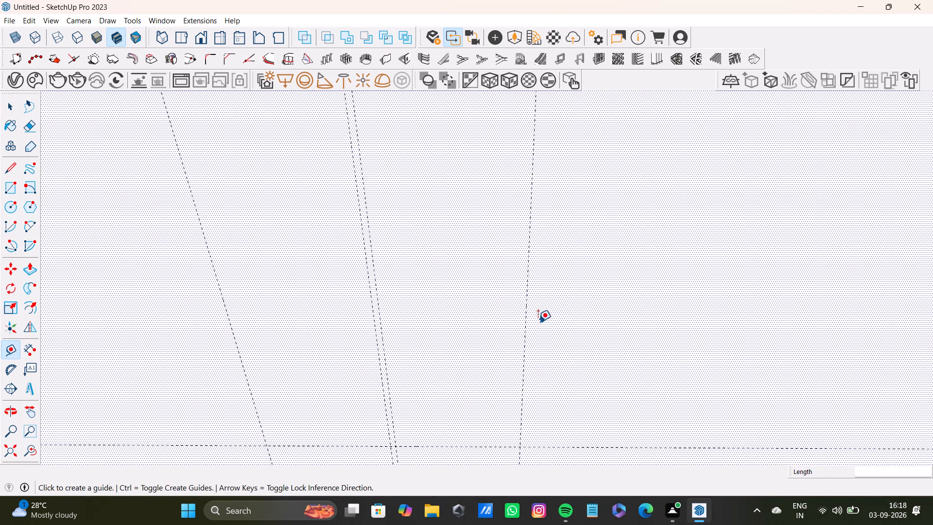
pyautogui.moveTo(528, 327); pyautogui.dragTo(532, 326)
pyautogui.write('0.5')
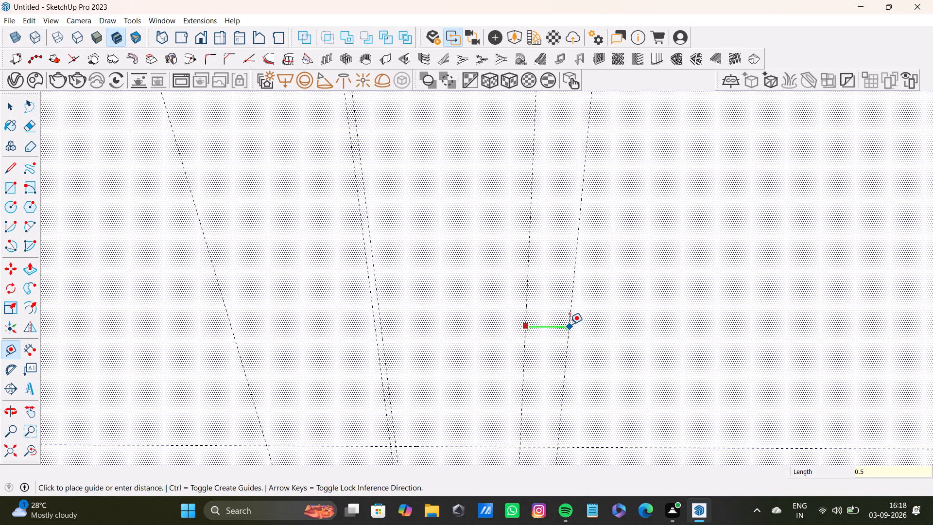
pyautogui.hotkey('shift', '"')
pyautogui.press('Return')
# Place a vertical guide 2' beyond the second gap guide, toward the end wall.
pyautogui.scroll(-7, 482, 257)
pyautogui.keyDown('shift'); pyautogui.moveTo(490, 257); pyautogui.dragTo(486, 286, button='middle'); pyautogui.keyUp('shift')
pyautogui.scroll(7, 507, 294)
pyautogui.moveTo(510, 299); pyautogui.dragTo(515, 300)
pyautogui.scroll(-8, 602, 311)
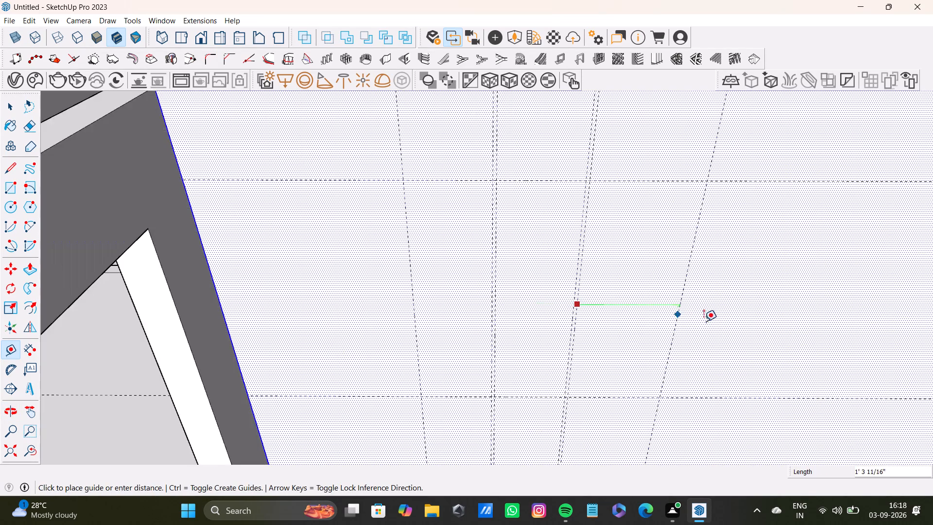
pyautogui.moveTo(721, 316); pyautogui.dragTo(535, 317, button='middle')
pyautogui.moveTo(543, 308); pyautogui.dragTo(536, 285, button='middle')
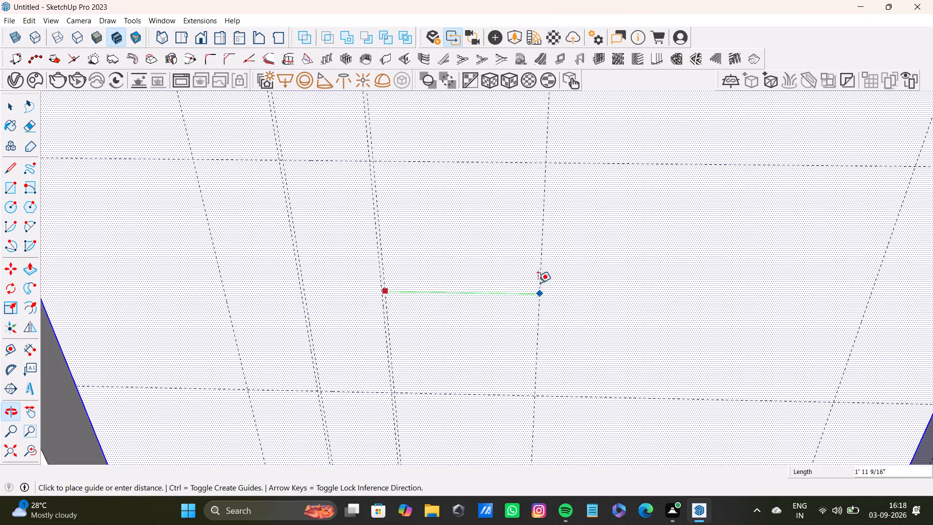
pyautogui.write('23')
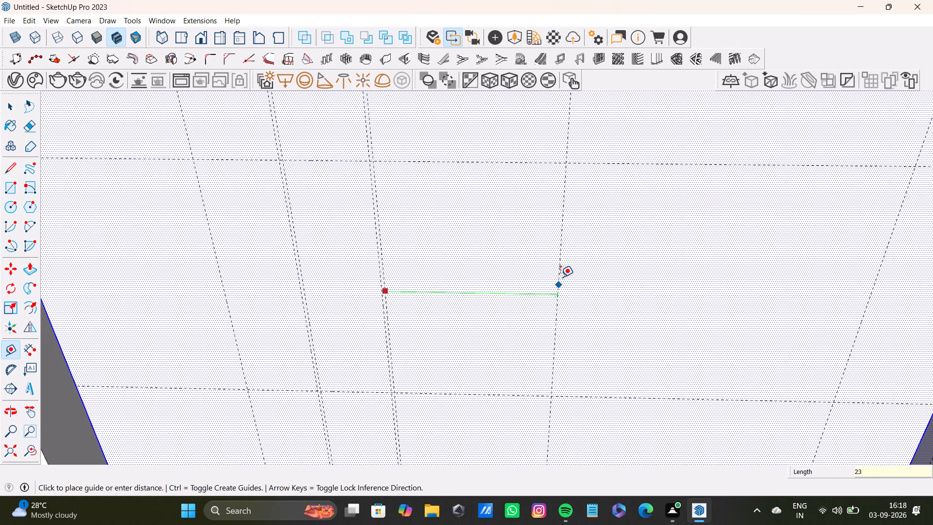
pyautogui.press('BackSpace')
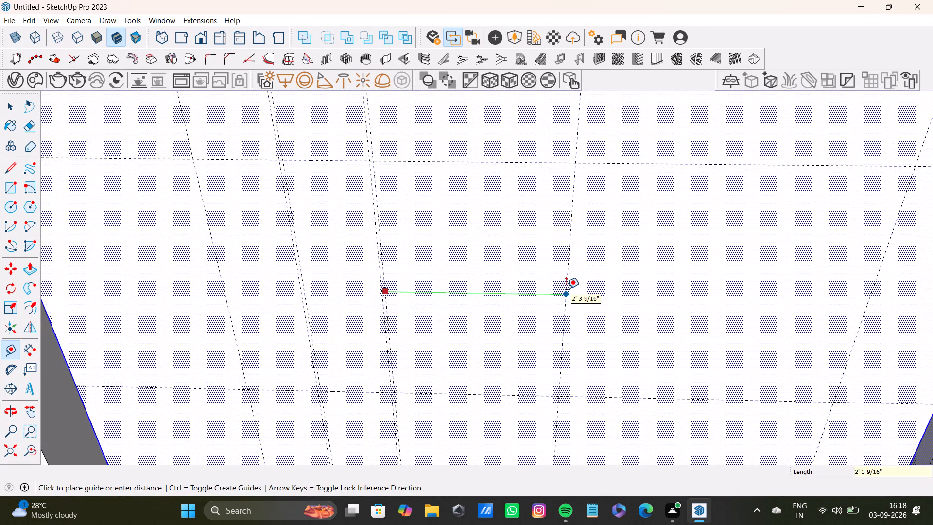
pyautogui.press('2')
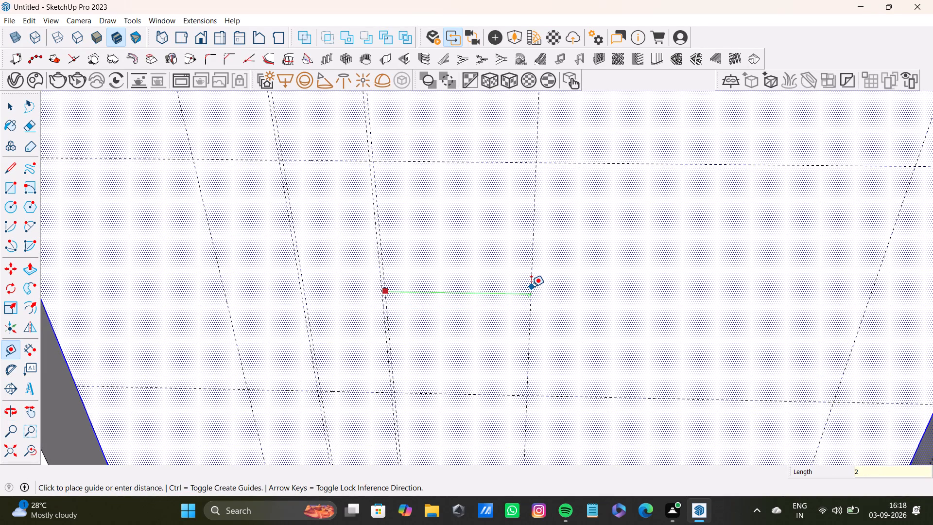
pyautogui.press("'")
pyautogui.press('Return')
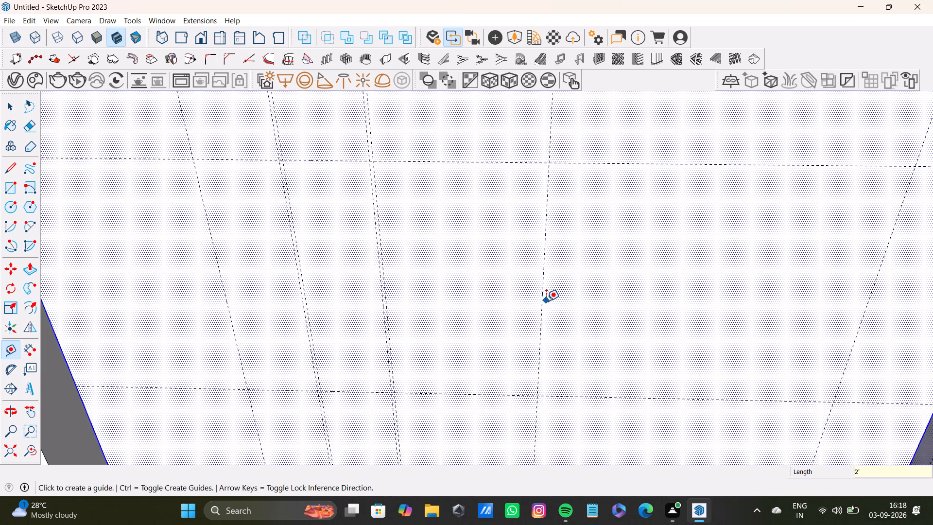
# Place a gap guide 0.5" beyond the 2' guide, toward the end wall.
pyautogui.click(545, 301)
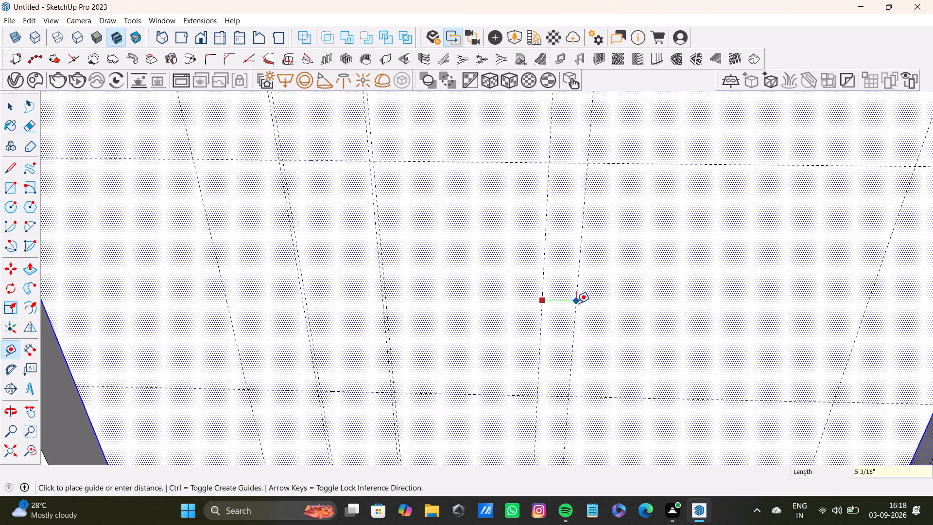
pyautogui.write('0.')
pyautogui.press('5')
pyautogui.write(':"')
pyautogui.press('Return')
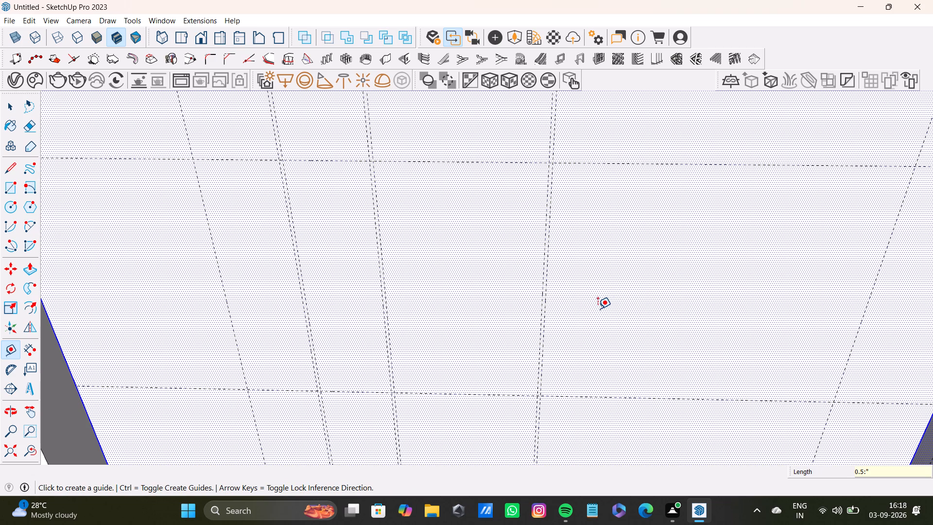
# Place a vertical guide 1' beyond the gap guide that follows the 2' section, toward the end wall.
pyautogui.scroll(-5, 581, 347)
pyautogui.scroll(4, 559, 339)
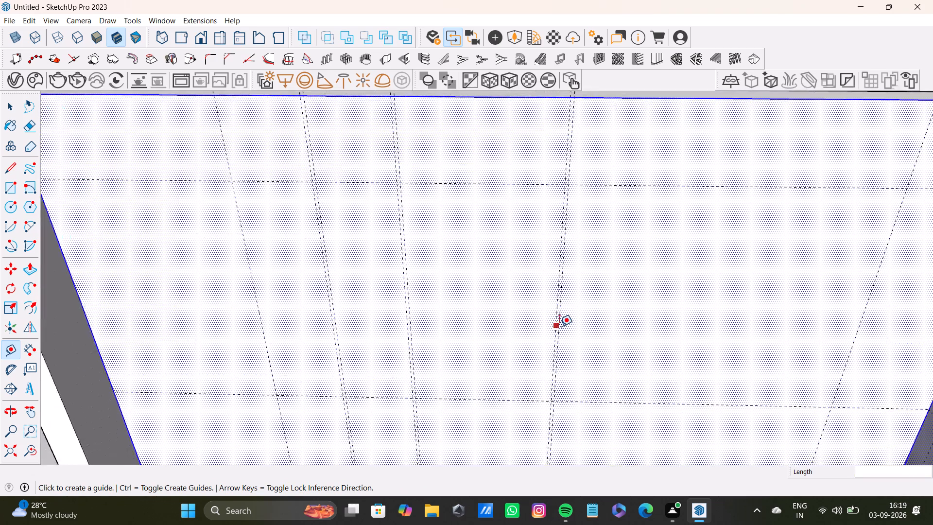
pyautogui.scroll(4, 559, 326)
pyautogui.moveTo(560, 354); pyautogui.dragTo(566, 355)
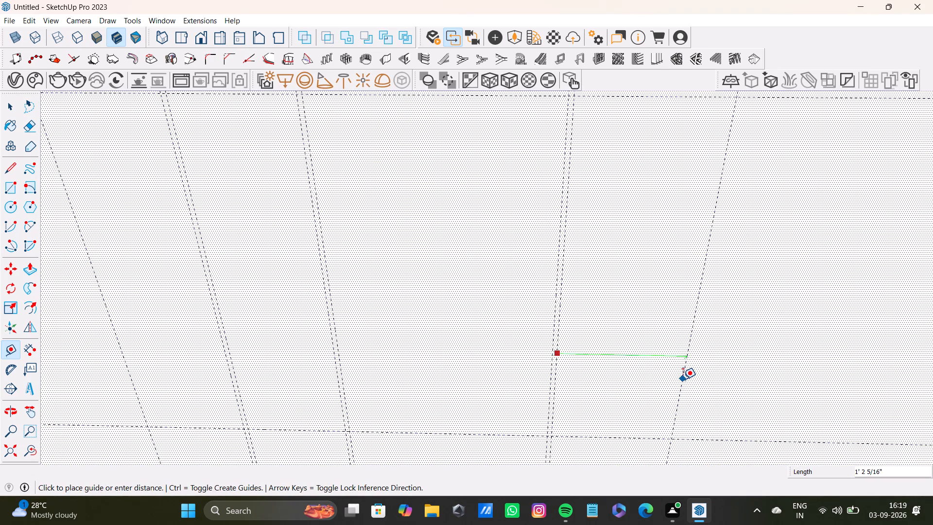
pyautogui.press('1')
pyautogui.press("'")
pyautogui.press('Return')
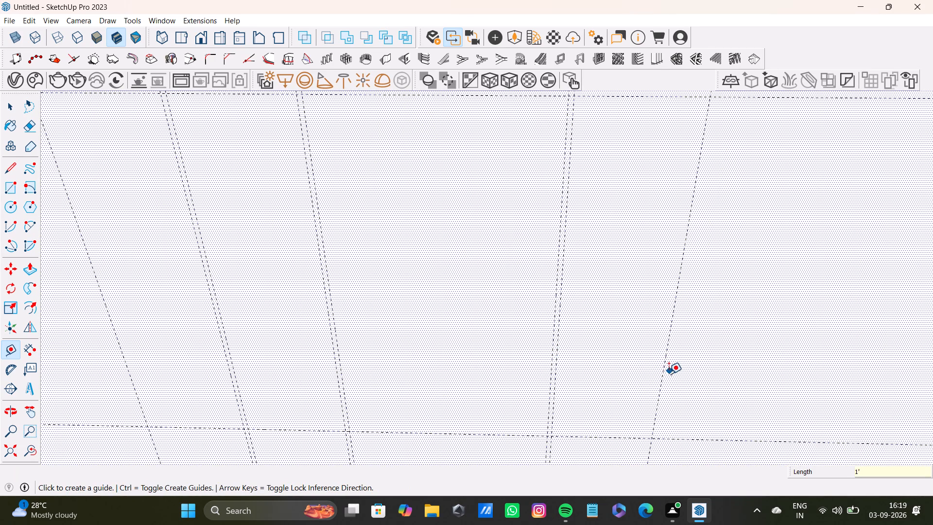
# Place a gap guide 0.5" beyond the newest 1' guide, toward the end wall.
pyautogui.click(665, 377)
pyautogui.write('0.5')
pyautogui.hotkey('shift', '"')
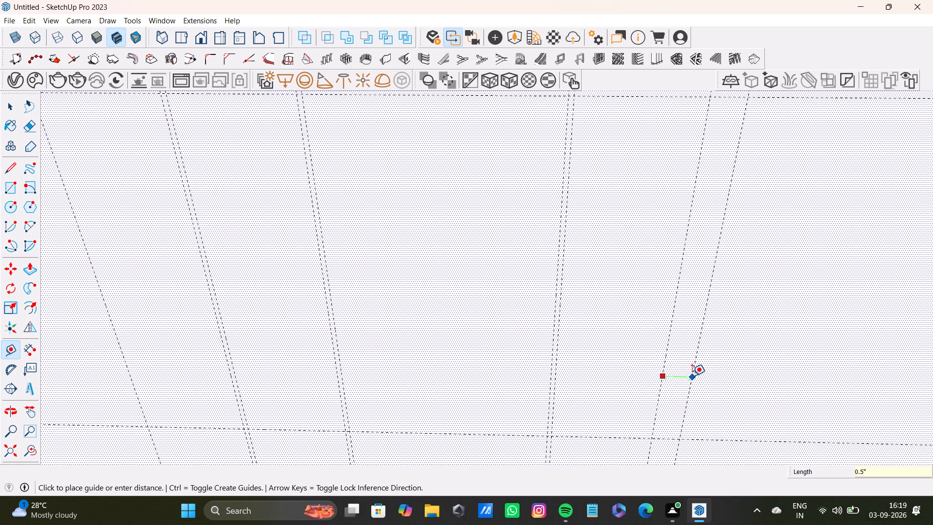
pyautogui.press('Return')
# Place another vertical guide 1' beyond the newest gap guide, toward the end wall.
pyautogui.scroll(-7, 662, 368)
pyautogui.keyDown('shift'); pyautogui.moveTo(667, 363); pyautogui.dragTo(556, 365, button='middle'); pyautogui.keyUp('shift')
pyautogui.scroll(2, 562, 348)
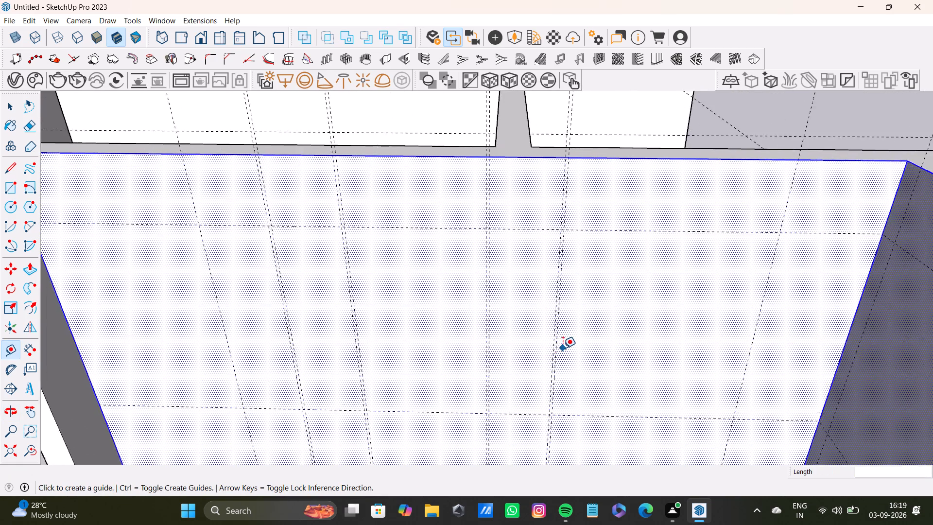
pyautogui.scroll(5, 563, 348)
pyautogui.click(552, 347)
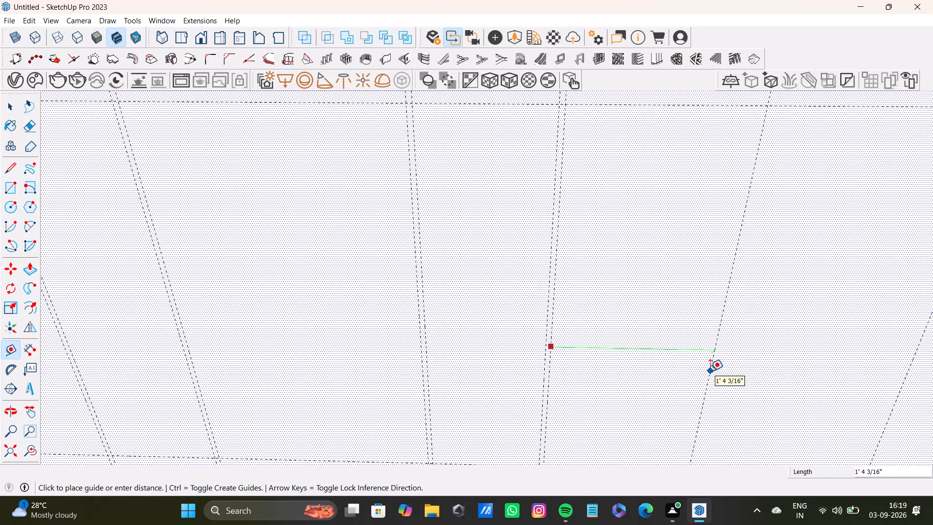
pyautogui.press("'")
pyautogui.press('Return')
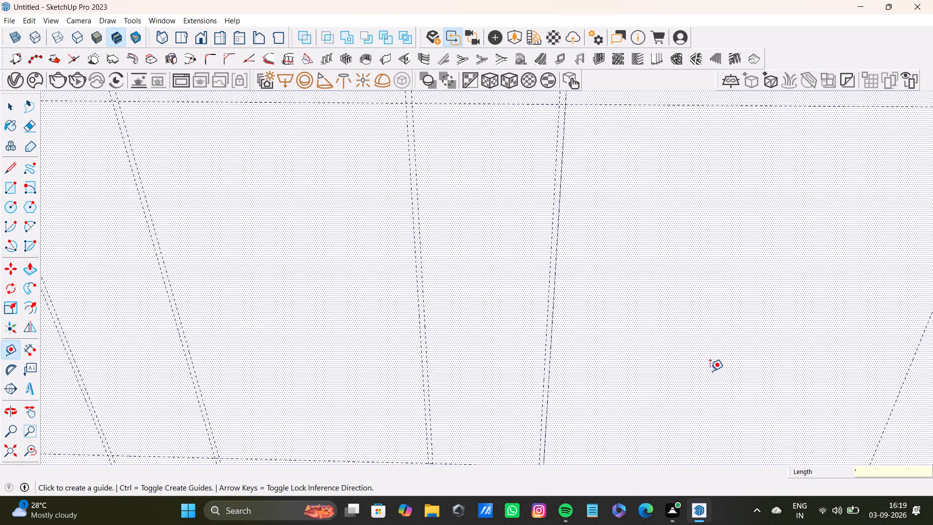
pyautogui.scroll(-7, 553, 373)
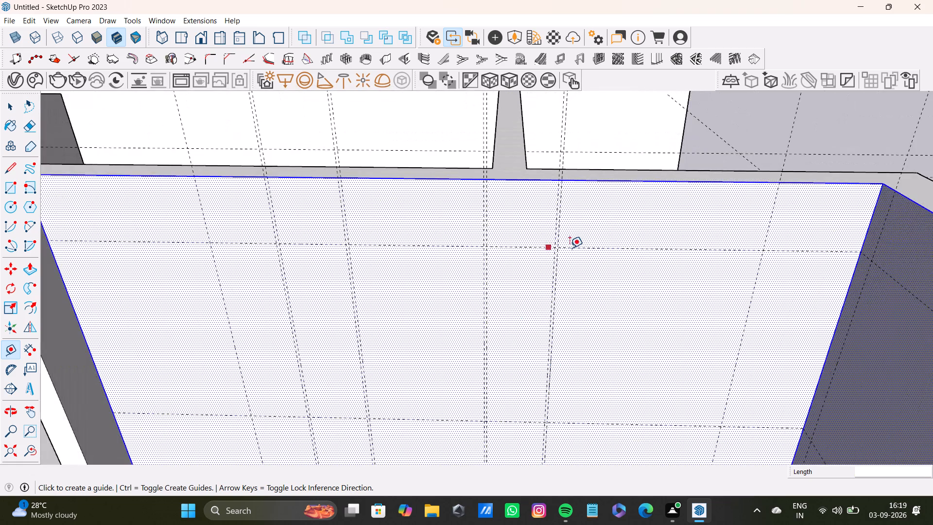
pyautogui.scroll(12, 570, 255)
pyautogui.click(561, 253)
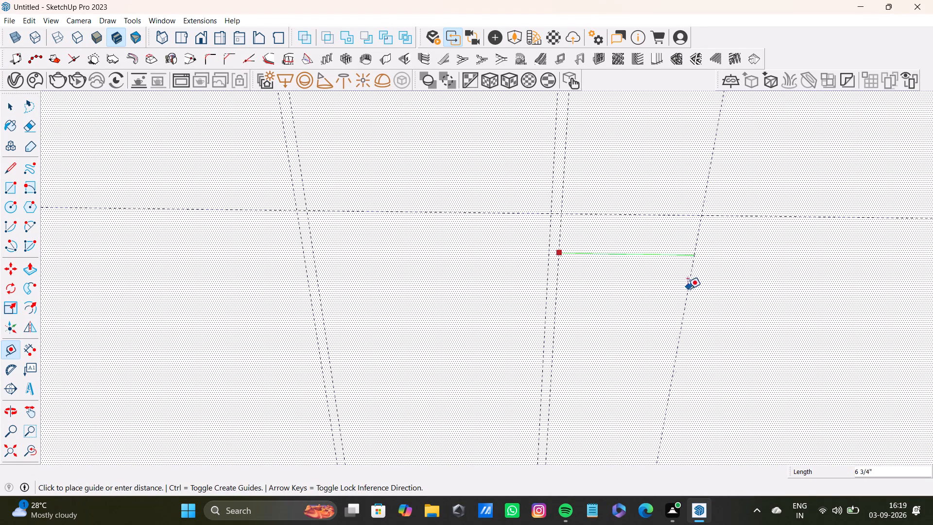
pyautogui.write("1'")
pyautogui.press('Return')
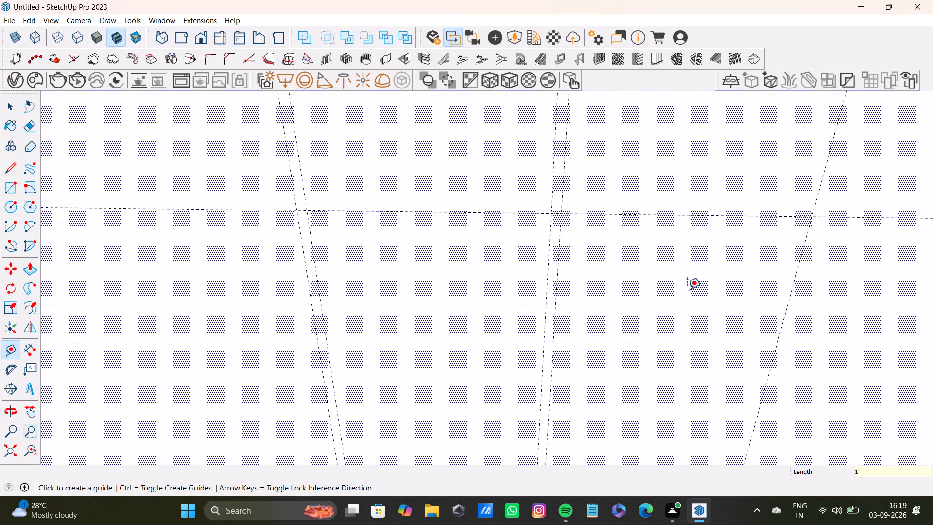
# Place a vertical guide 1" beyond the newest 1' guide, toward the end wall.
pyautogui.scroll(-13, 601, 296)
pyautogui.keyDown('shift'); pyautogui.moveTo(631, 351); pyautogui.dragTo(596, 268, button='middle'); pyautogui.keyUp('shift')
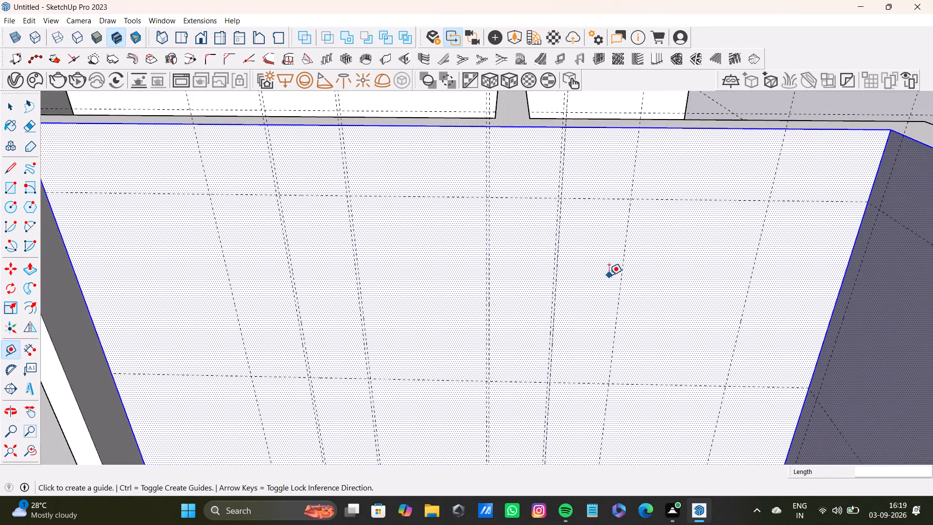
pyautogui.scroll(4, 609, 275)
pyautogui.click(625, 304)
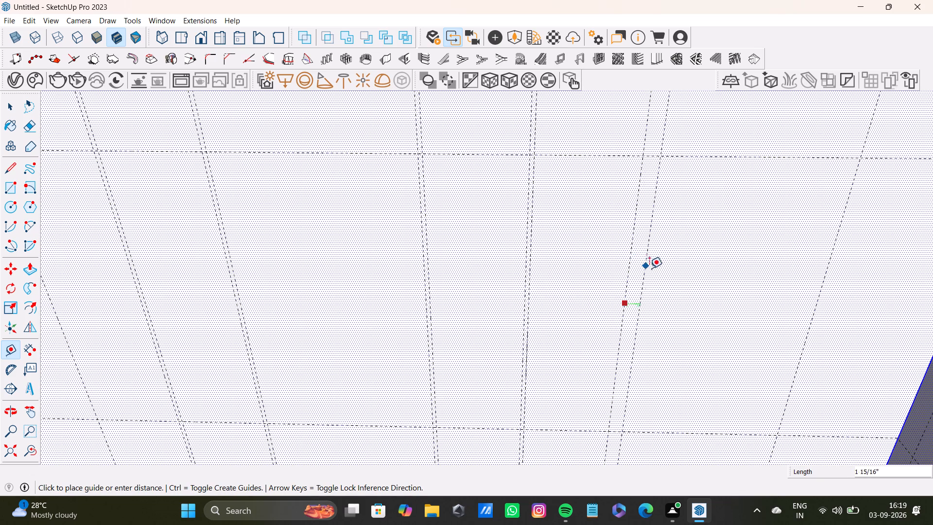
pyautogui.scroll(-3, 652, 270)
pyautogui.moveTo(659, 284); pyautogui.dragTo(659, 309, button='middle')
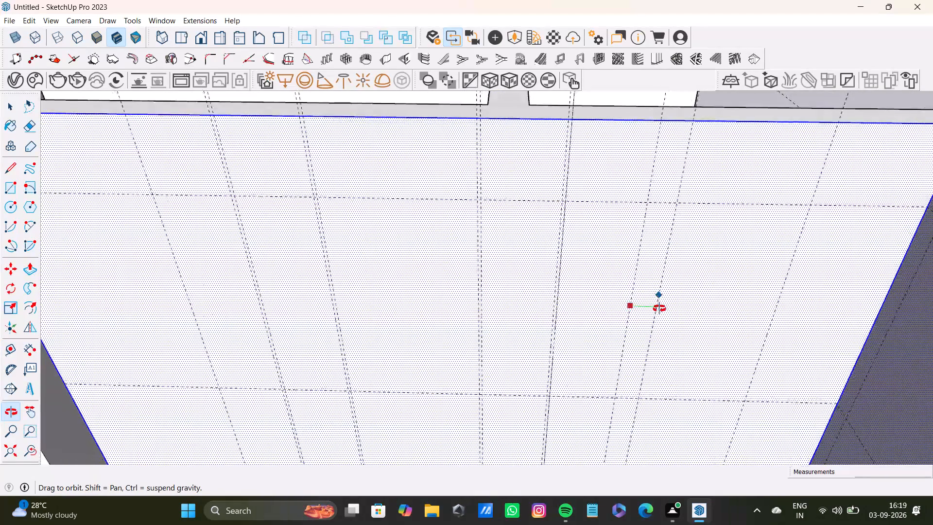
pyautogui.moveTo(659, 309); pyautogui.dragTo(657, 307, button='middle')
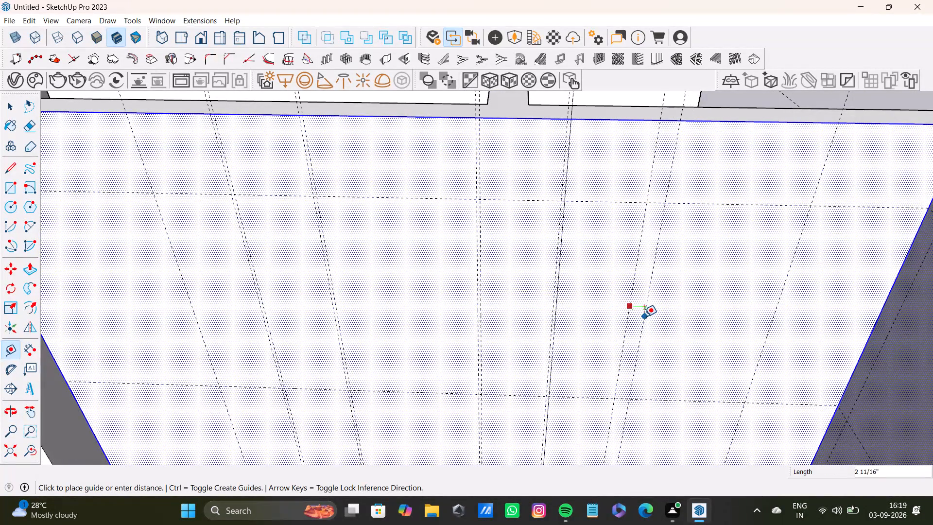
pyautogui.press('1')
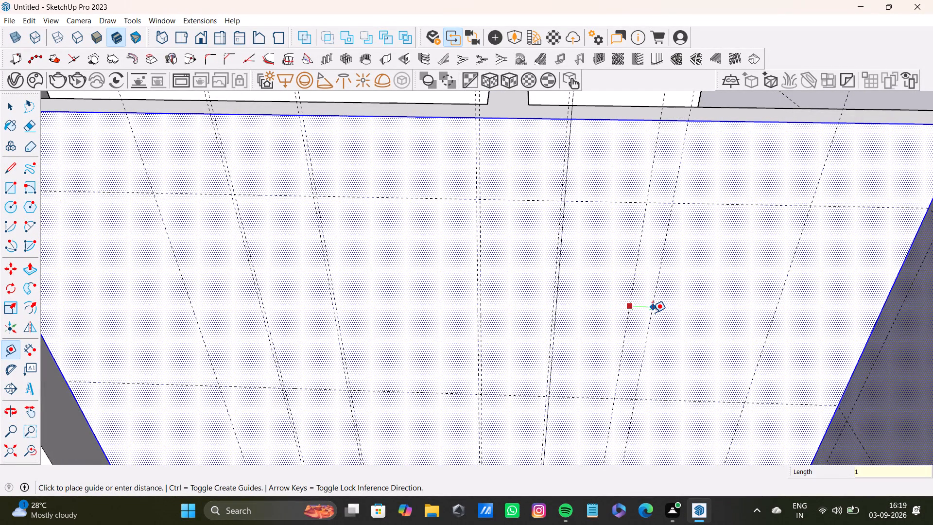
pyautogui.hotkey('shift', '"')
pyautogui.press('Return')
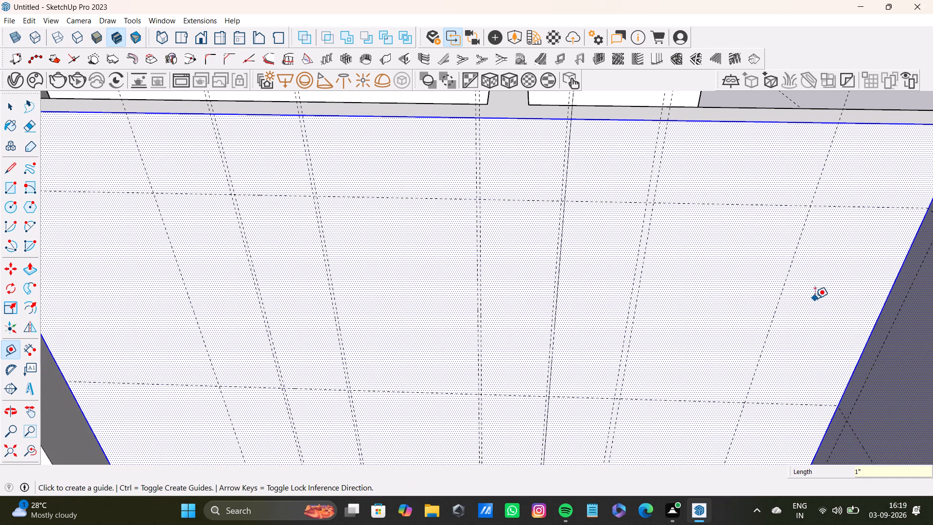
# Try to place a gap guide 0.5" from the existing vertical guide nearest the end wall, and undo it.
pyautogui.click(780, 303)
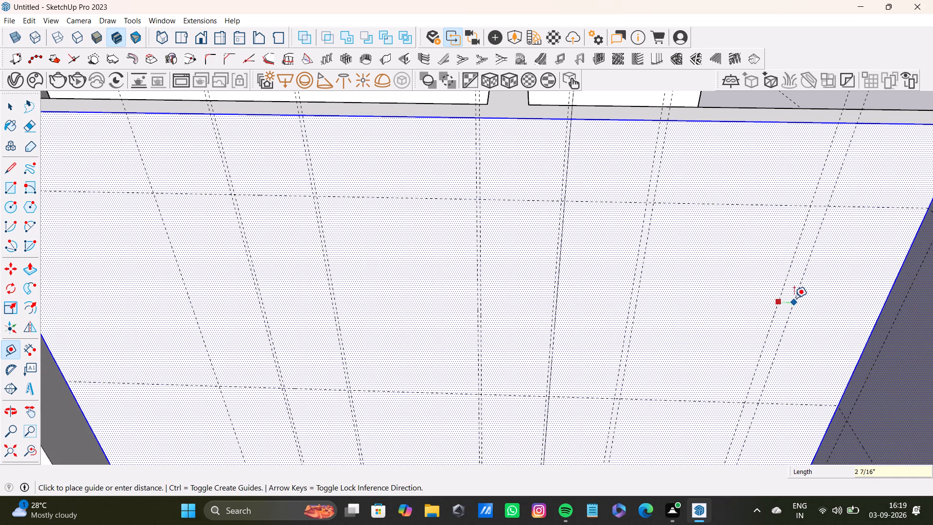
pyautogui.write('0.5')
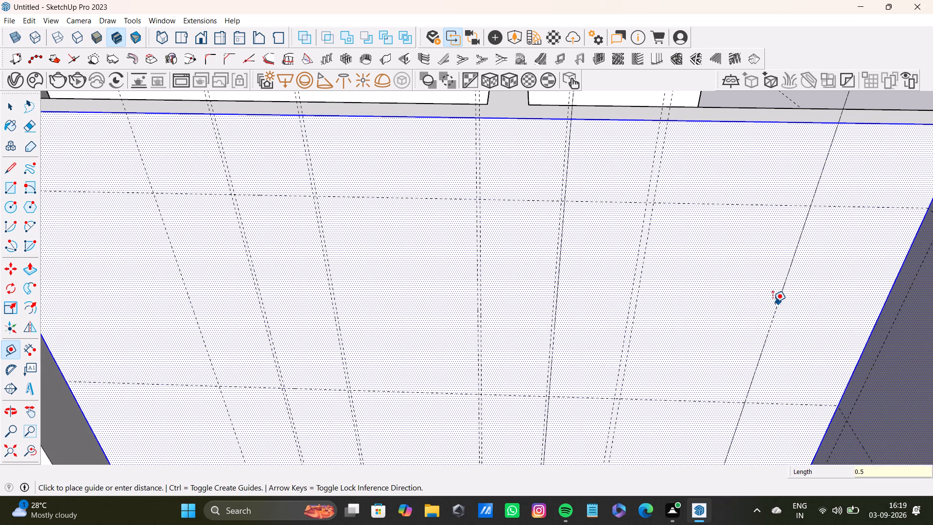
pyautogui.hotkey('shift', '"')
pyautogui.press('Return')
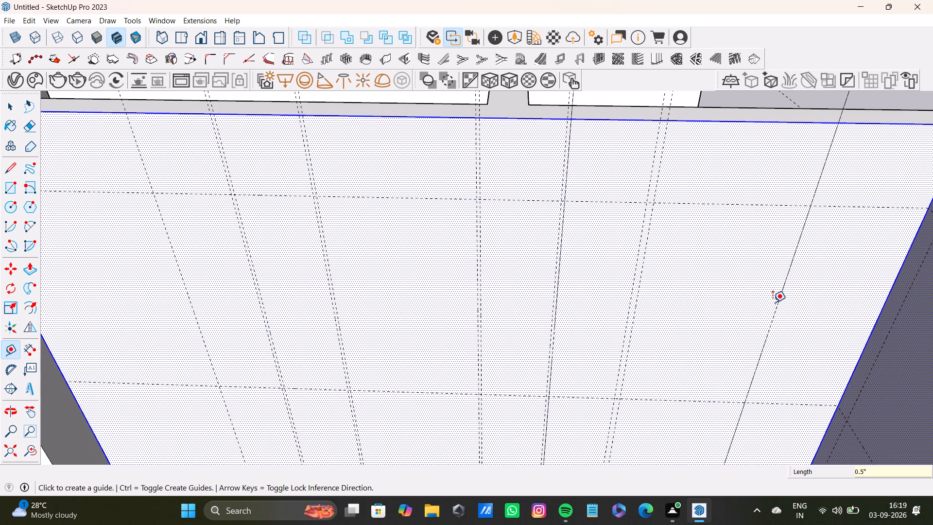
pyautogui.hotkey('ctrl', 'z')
# Place a gap guide 0.5" beyond the existing vertical guide nearest the end wall, on its end-wall side.
pyautogui.scroll(7, 789, 289)
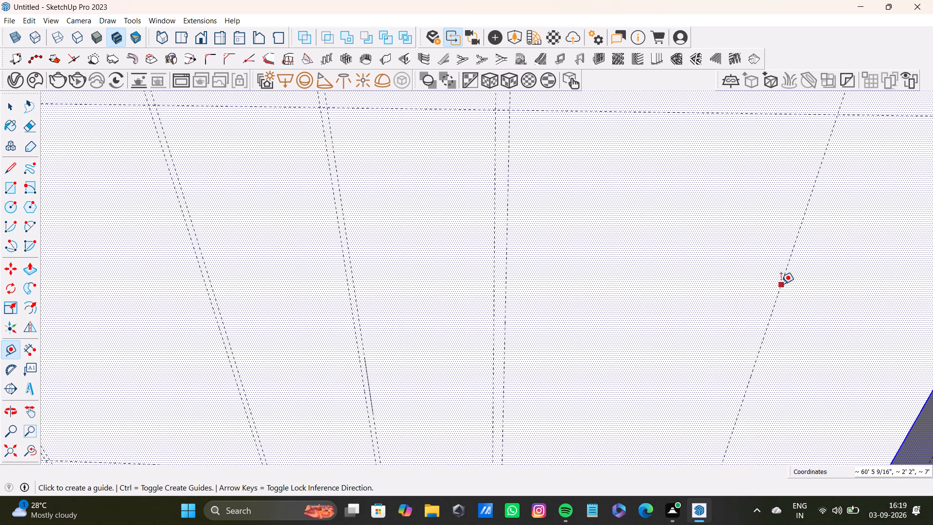
pyautogui.click(780, 293)
pyautogui.write('0.5')
pyautogui.hotkey('shift', '"')
pyautogui.press('Return')
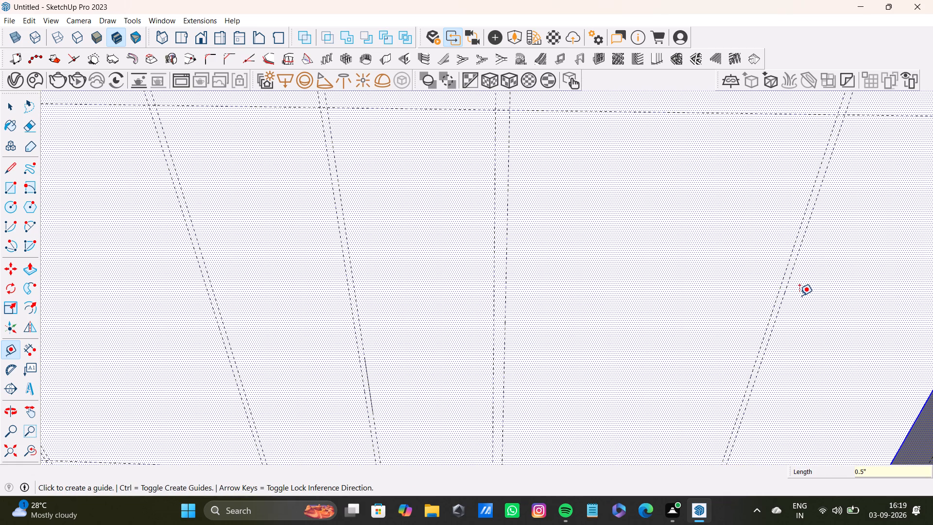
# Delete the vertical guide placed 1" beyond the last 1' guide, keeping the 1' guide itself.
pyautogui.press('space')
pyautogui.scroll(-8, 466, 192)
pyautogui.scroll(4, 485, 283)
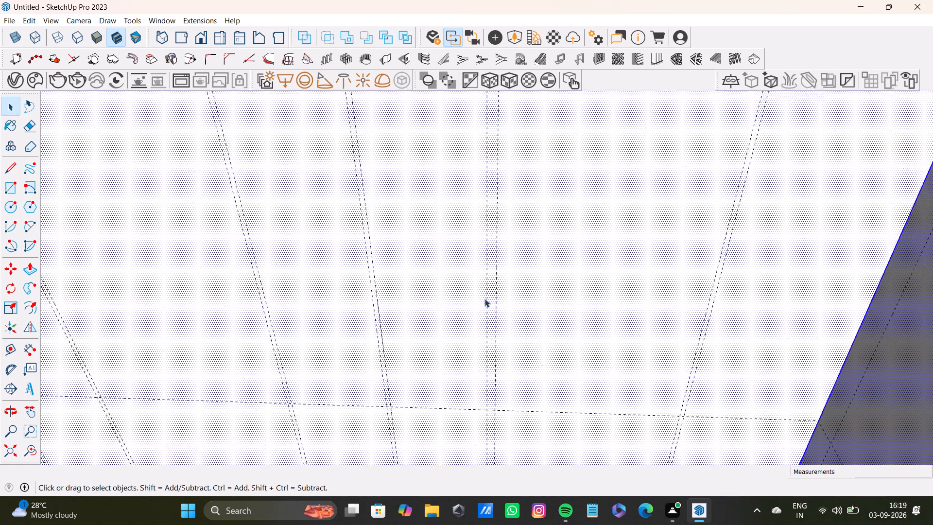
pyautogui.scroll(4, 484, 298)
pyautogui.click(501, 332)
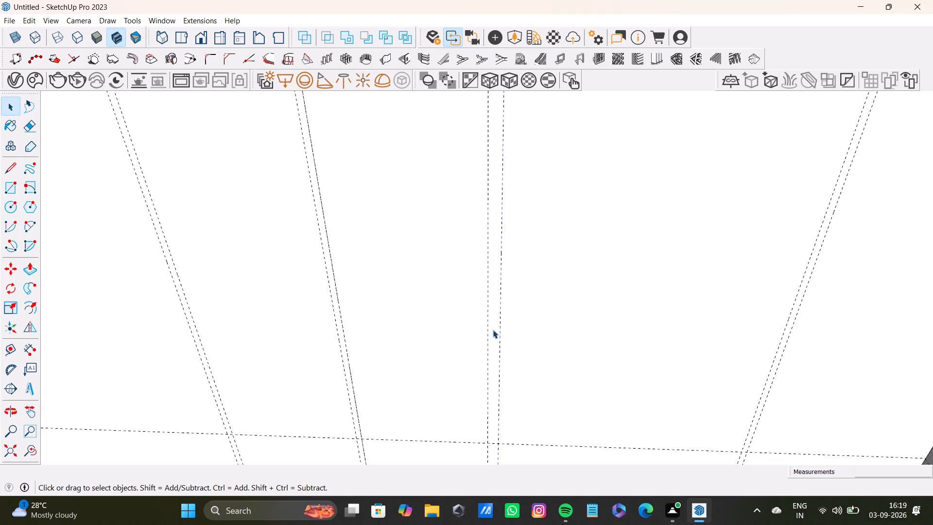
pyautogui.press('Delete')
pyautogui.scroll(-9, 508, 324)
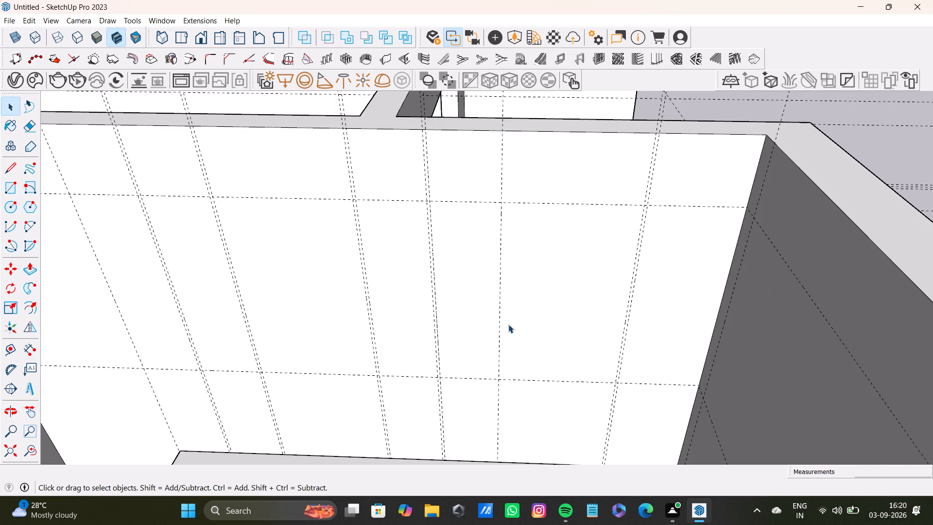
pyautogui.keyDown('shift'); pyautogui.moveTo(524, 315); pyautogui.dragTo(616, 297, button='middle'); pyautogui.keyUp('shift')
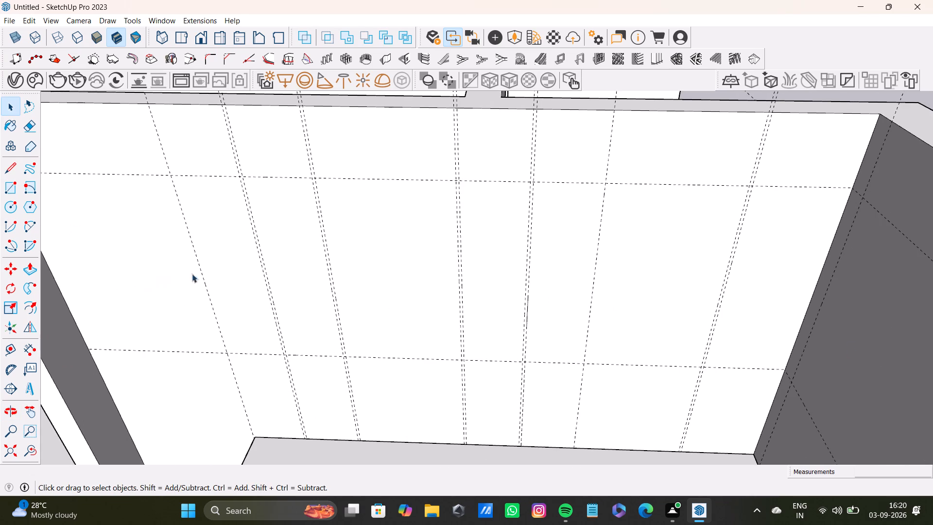
# Place a gap guide 0.5" from the remaining single vertical guide between the paired guides, on its end-wall side.
pyautogui.press('t')
pyautogui.scroll(7, 558, 331)
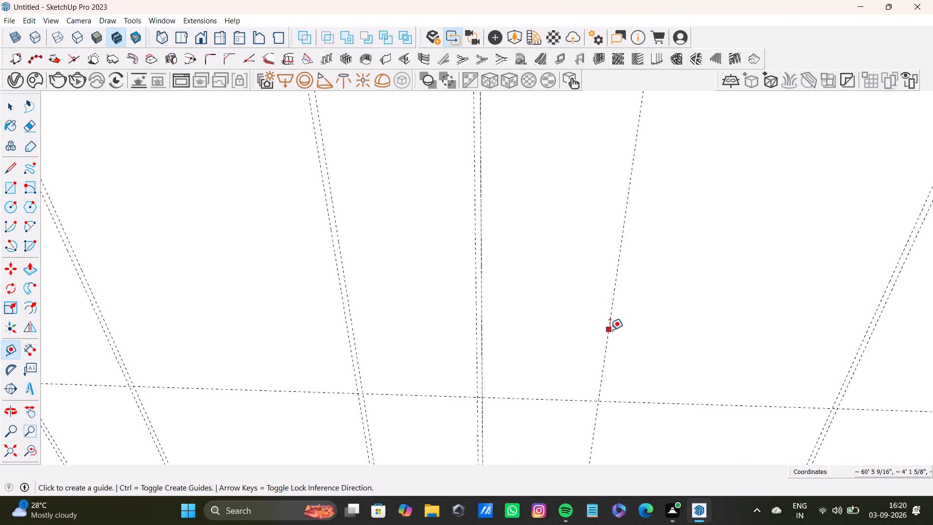
pyautogui.click(610, 330)
pyautogui.write('0.5')
pyautogui.hotkey('shift', '"')
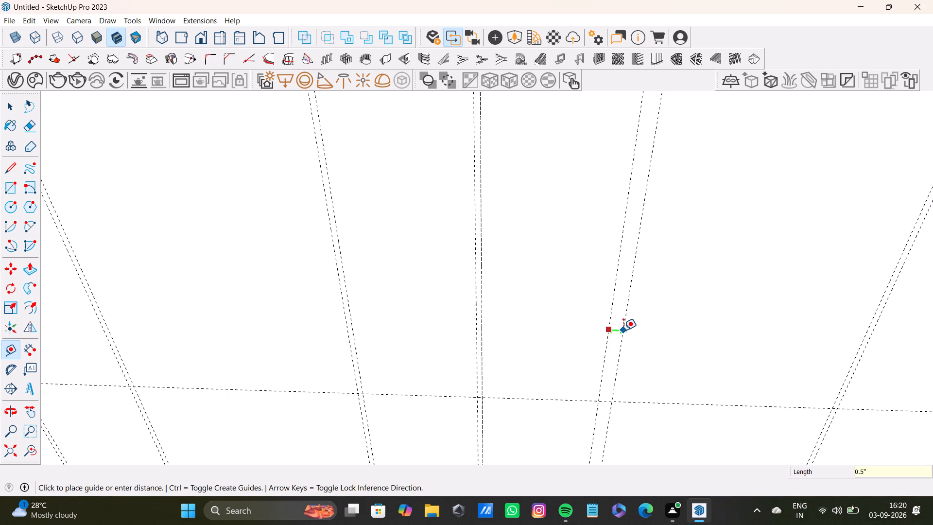
pyautogui.press('Return')
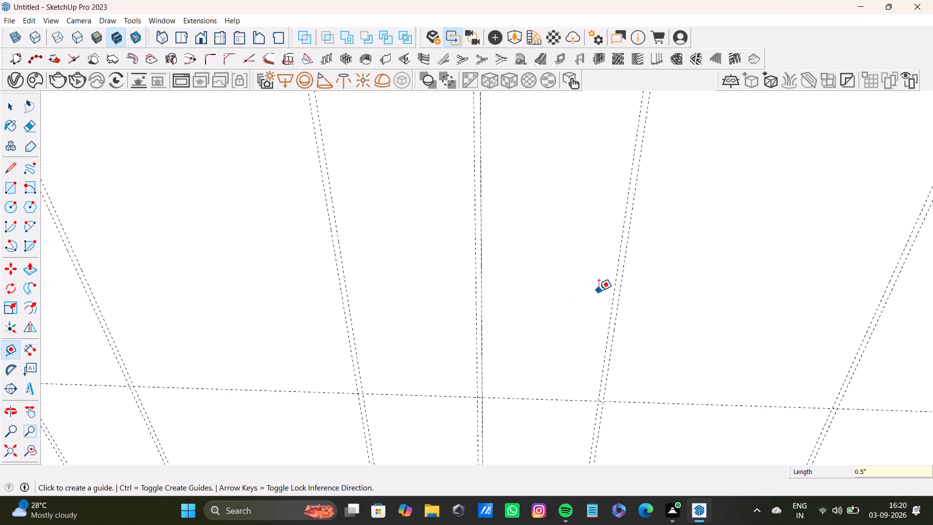
pyautogui.press('space')
# Draw the first shutter rectangle, about 3' 3 7/8" high, between the horizontal guides, from the single outermost vertical guide to the first gap pair.
pyautogui.scroll(-10, 522, 258)
pyautogui.keyDown('shift'); pyautogui.moveTo(323, 260); pyautogui.dragTo(430, 253, button='middle'); pyautogui.keyUp('shift')
pyautogui.click(10, 185)
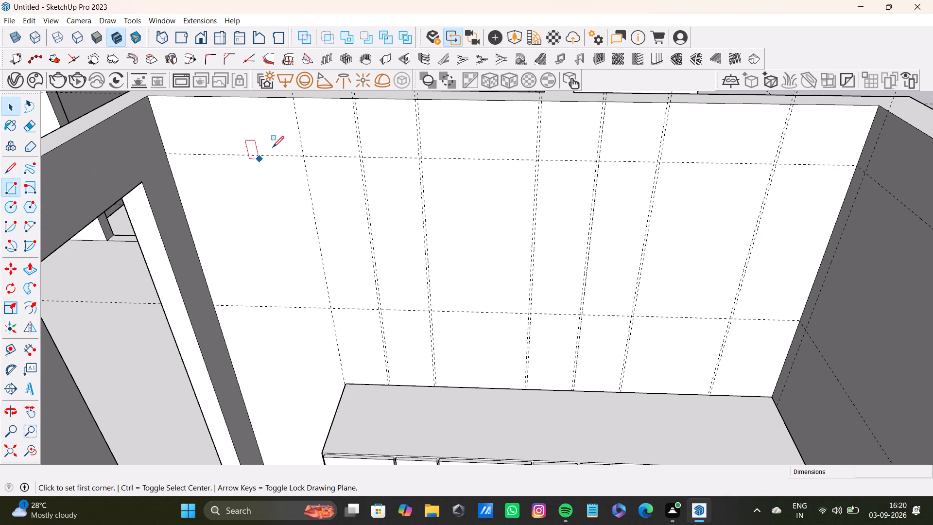
pyautogui.scroll(9, 293, 136)
pyautogui.press('space')
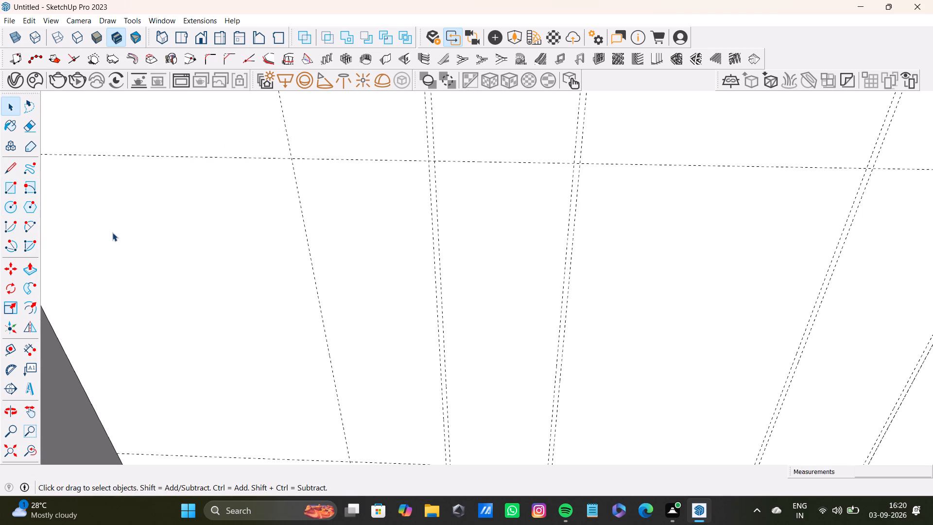
pyautogui.click(9, 183)
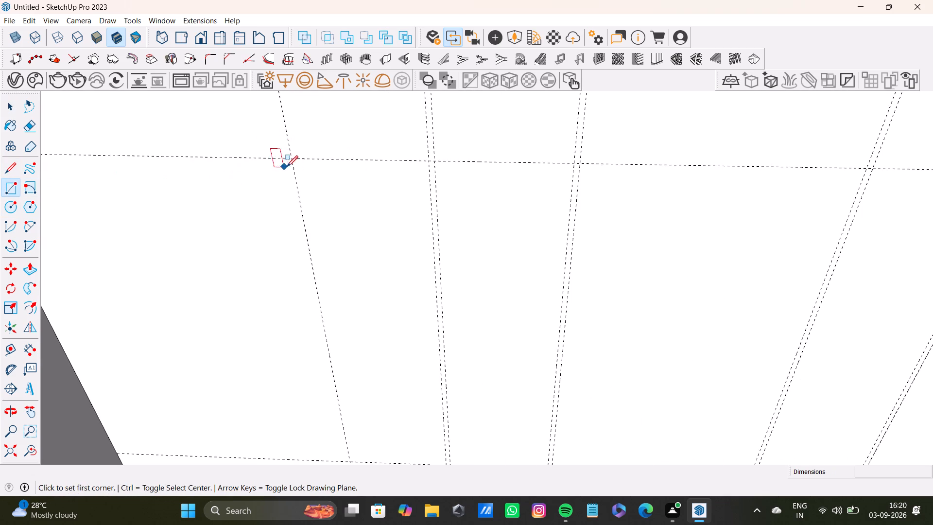
pyautogui.scroll(6, 288, 165)
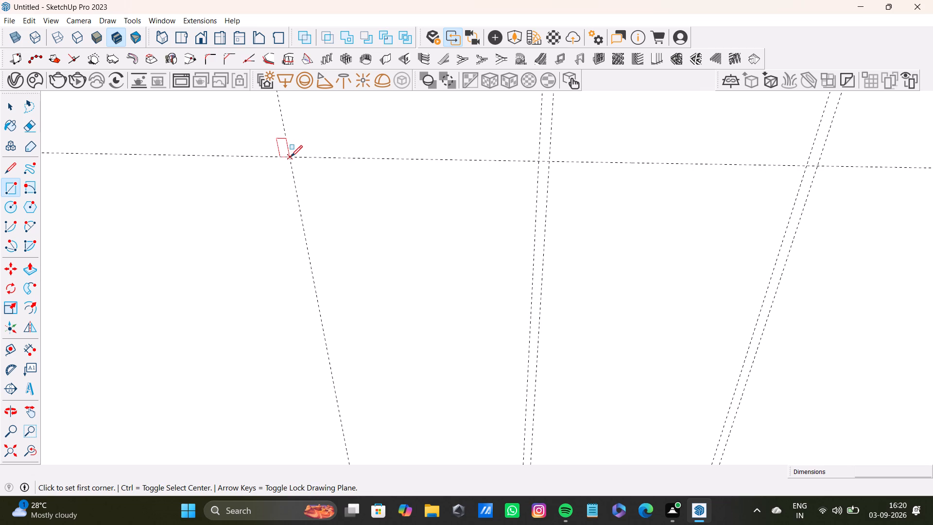
pyautogui.click(291, 157)
pyautogui.scroll(-4, 415, 340)
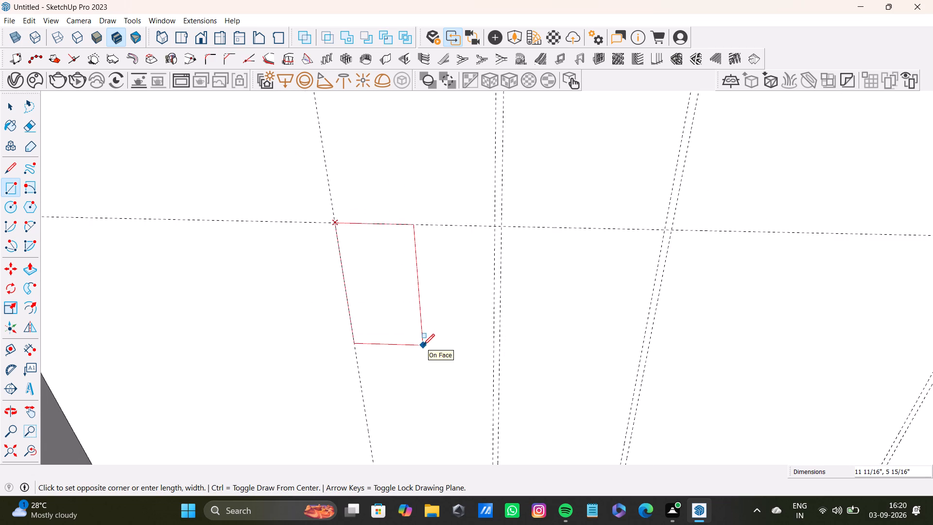
pyautogui.scroll(-4, 426, 340)
pyautogui.moveTo(434, 358); pyautogui.dragTo(407, 216, button='middle')
pyautogui.scroll(3, 432, 378)
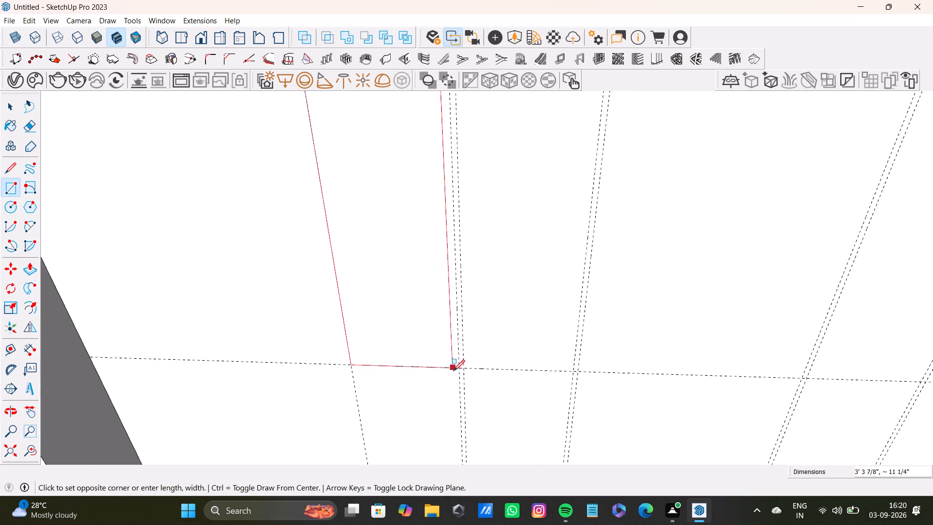
pyautogui.click(457, 370)
# Draw the second shutter rectangle between the horizontal guides, from the far side of the first gap to the next gap pair.
pyautogui.scroll(-4, 415, 263)
pyautogui.keyDown('shift'); pyautogui.moveTo(403, 201); pyautogui.dragTo(334, 313, button='middle'); pyautogui.keyUp('shift')
pyautogui.scroll(3, 374, 232)
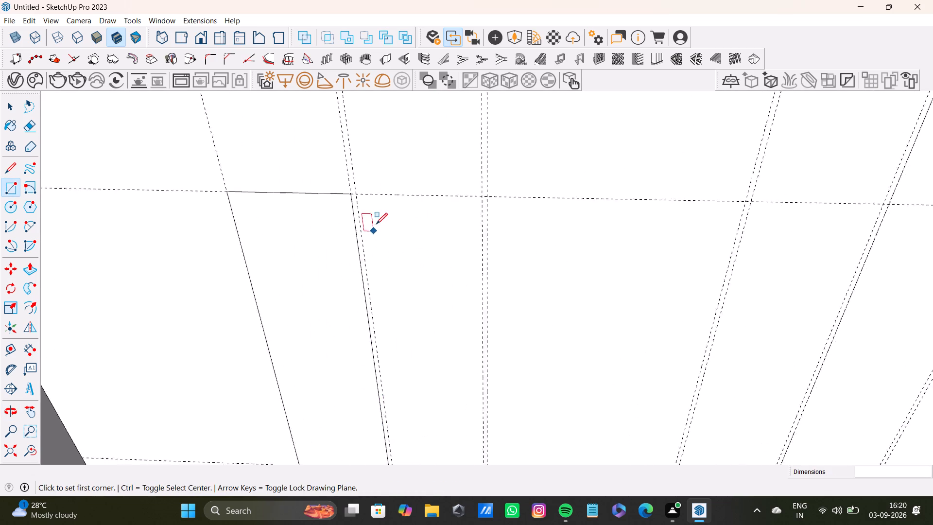
pyautogui.scroll(4, 376, 224)
pyautogui.click(347, 181)
pyautogui.scroll(-3, 482, 301)
pyautogui.keyDown('shift'); pyautogui.moveTo(476, 332); pyautogui.dragTo(469, 198, button='middle'); pyautogui.keyUp('shift')
pyautogui.click(519, 438)
# Skip the wide middle bay and draw a 3' 3 7/8" by 1' shutter rectangle between the guides in the bay beyond it.
pyautogui.scroll(-4, 522, 367)
pyautogui.keyDown('shift'); pyautogui.moveTo(650, 294); pyautogui.dragTo(634, 292, button='middle'); pyautogui.keyUp('shift')
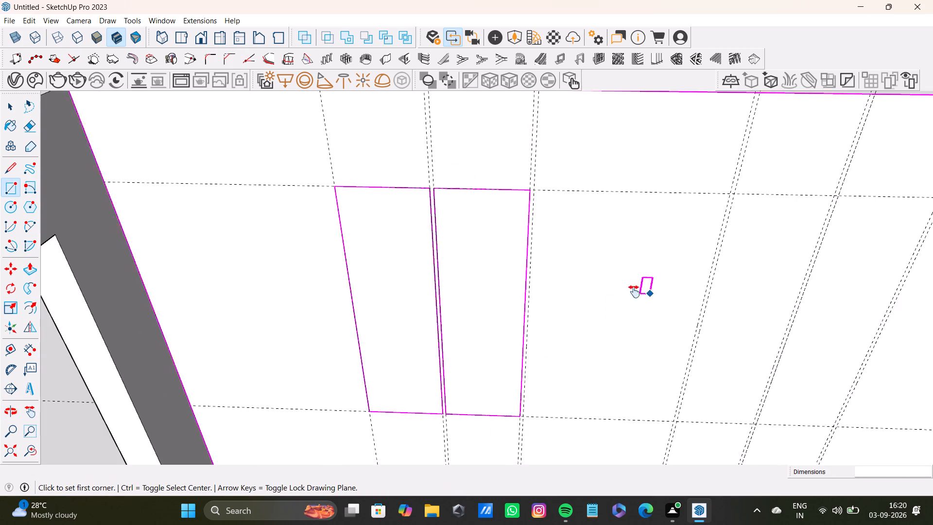
pyautogui.keyDown('shift'); pyautogui.moveTo(634, 292); pyautogui.dragTo(306, 311, button='middle'); pyautogui.keyUp('shift')
pyautogui.scroll(14, 373, 255)
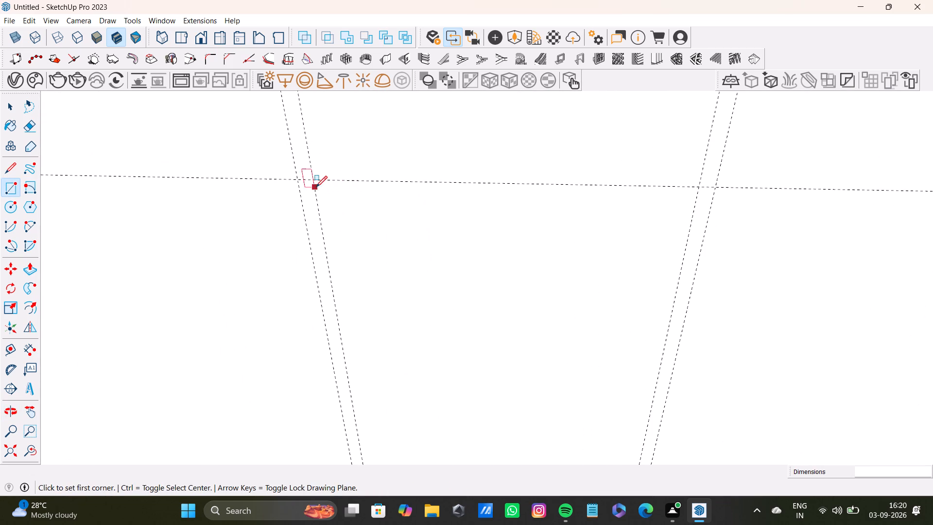
pyautogui.click(315, 180)
pyautogui.scroll(-4, 391, 280)
pyautogui.moveTo(433, 367); pyautogui.dragTo(406, 207, button='middle')
pyautogui.scroll(-3, 435, 361)
pyautogui.keyDown('shift'); pyautogui.moveTo(447, 384); pyautogui.dragTo(447, 312, button='middle'); pyautogui.keyUp('shift')
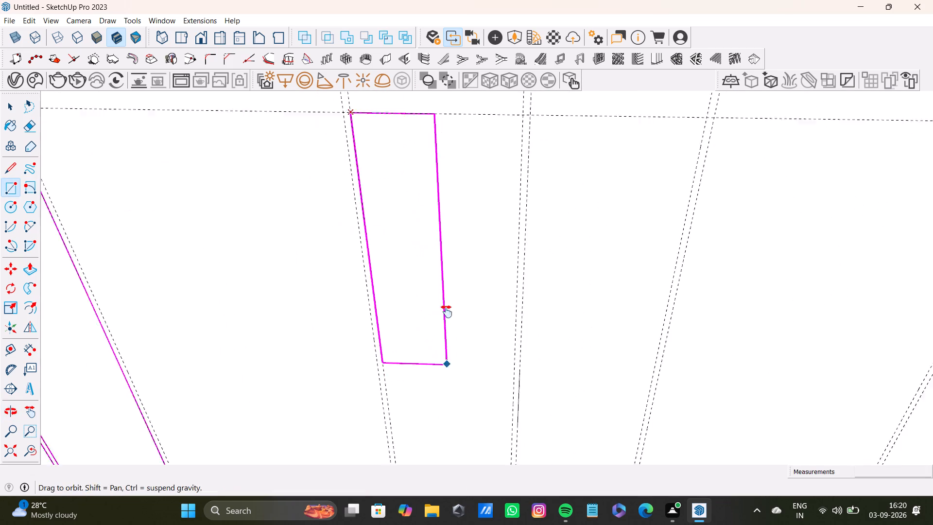
pyautogui.keyDown('shift'); pyautogui.moveTo(447, 312); pyautogui.dragTo(441, 245, button='middle'); pyautogui.keyUp('shift')
pyautogui.scroll(3, 456, 333)
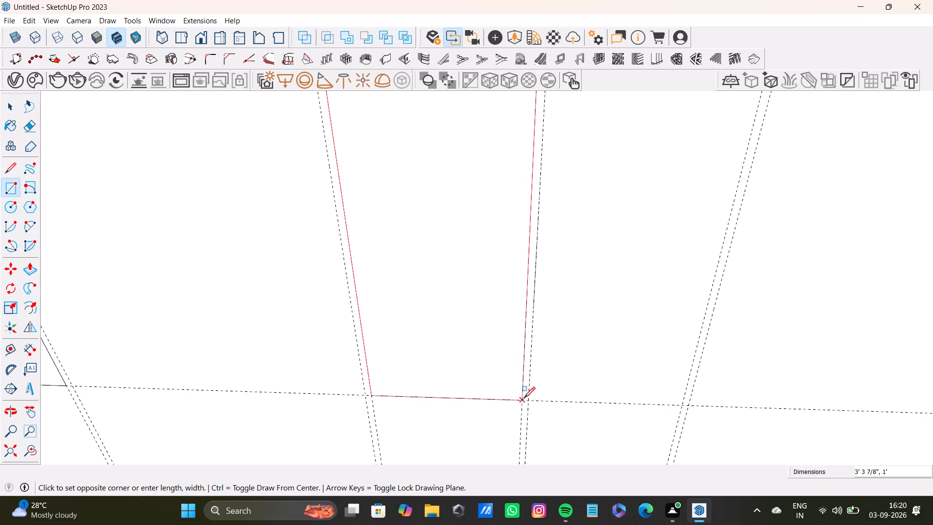
pyautogui.click(524, 398)
# Draw the fourth shutter rectangle between the horizontal guides, across the 0.5" gap from the third one, up to the next gap pair.
pyautogui.scroll(-4, 426, 292)
pyautogui.keyDown('shift'); pyautogui.moveTo(449, 200); pyautogui.dragTo(377, 458, button='middle'); pyautogui.keyUp('shift')
pyautogui.scroll(6, 408, 333)
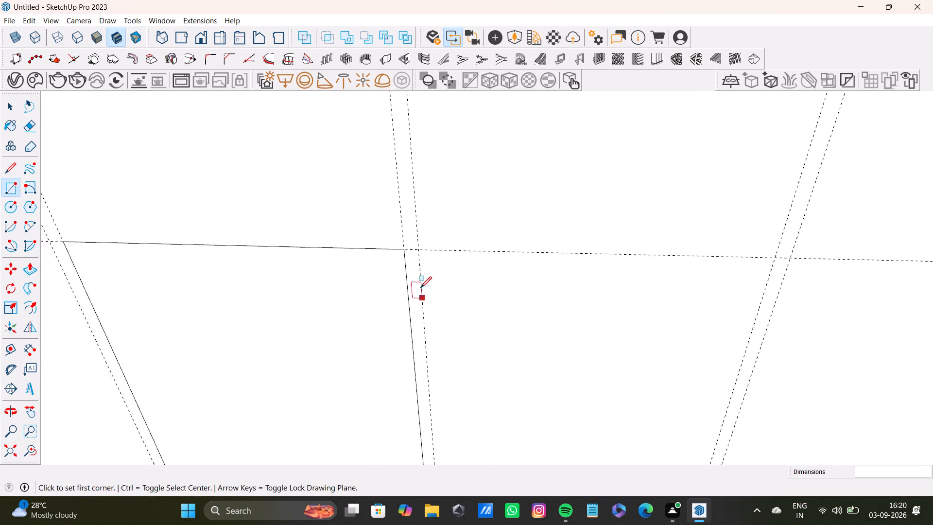
pyautogui.scroll(5, 420, 288)
pyautogui.click(421, 233)
pyautogui.scroll(-4, 600, 315)
pyautogui.keyDown('shift'); pyautogui.moveTo(633, 350); pyautogui.dragTo(633, 350, button='middle'); pyautogui.keyUp('shift')
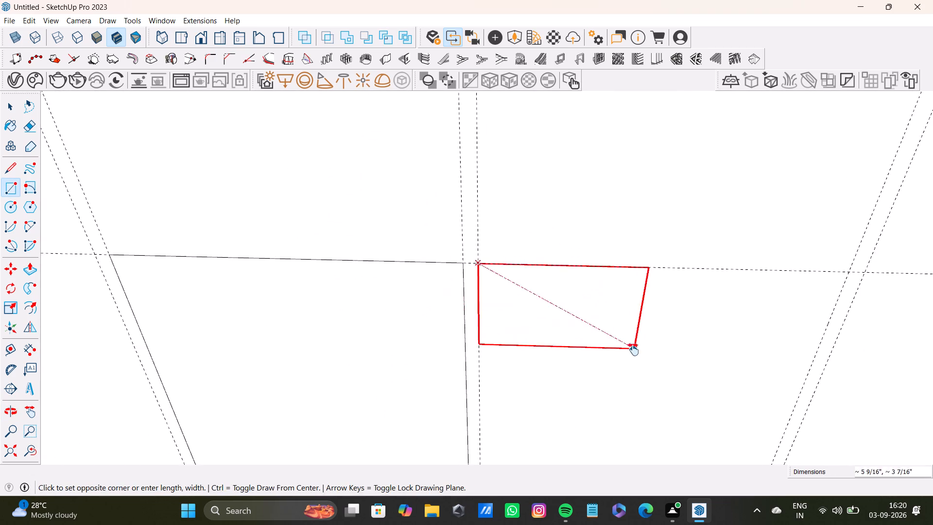
pyautogui.keyDown('shift'); pyautogui.moveTo(633, 350); pyautogui.dragTo(533, 199, button='middle'); pyautogui.keyUp('shift')
pyautogui.scroll(-8, 556, 284)
pyautogui.keyDown('shift'); pyautogui.moveTo(556, 347); pyautogui.dragTo(523, 190, button='middle'); pyautogui.keyUp('shift')
pyautogui.scroll(-3, 542, 280)
pyautogui.scroll(4, 534, 353)
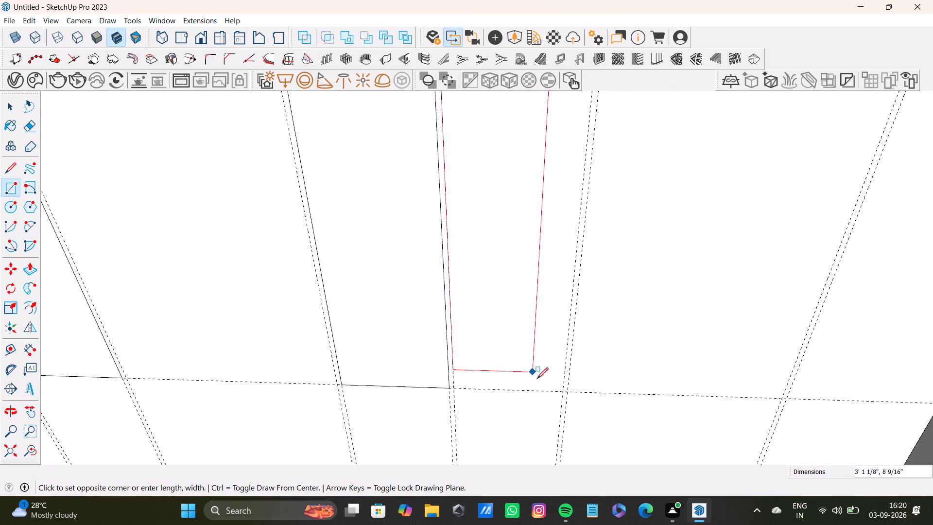
pyautogui.scroll(2, 537, 379)
pyautogui.click(570, 395)
# Place a horizontal guide about 1' 7 9/16" below the shutters' top guide, near the mid-height of the shutters.
pyautogui.scroll(-7, 496, 316)
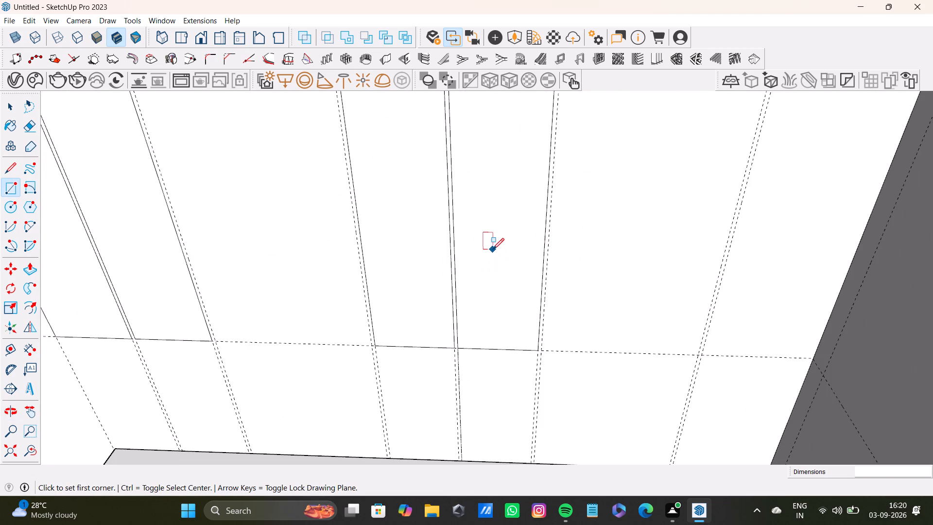
pyautogui.scroll(-3, 493, 249)
pyautogui.keyDown('shift'); pyautogui.moveTo(482, 247); pyautogui.dragTo(548, 288, button='middle'); pyautogui.keyUp('shift')
pyautogui.keyDown('shift'); pyautogui.moveTo(308, 215); pyautogui.dragTo(385, 221, button='middle'); pyautogui.keyUp('shift')
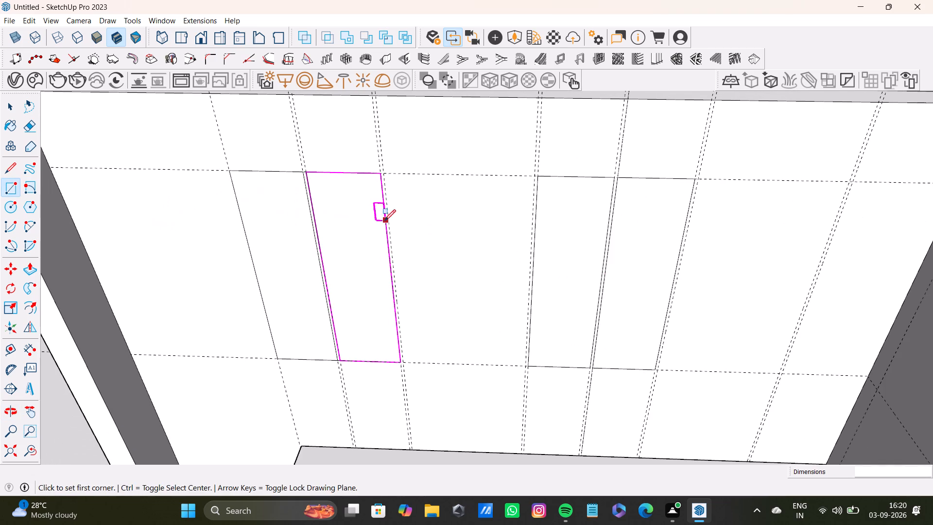
pyautogui.press('space')
pyautogui.click(8, 348)
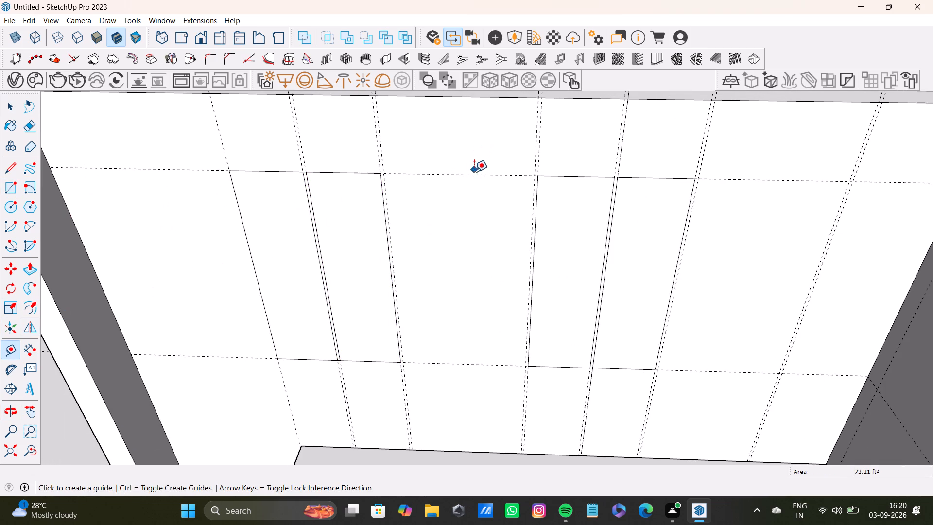
pyautogui.click(472, 176)
pyautogui.moveTo(527, 232); pyautogui.dragTo(486, 302, button='middle')
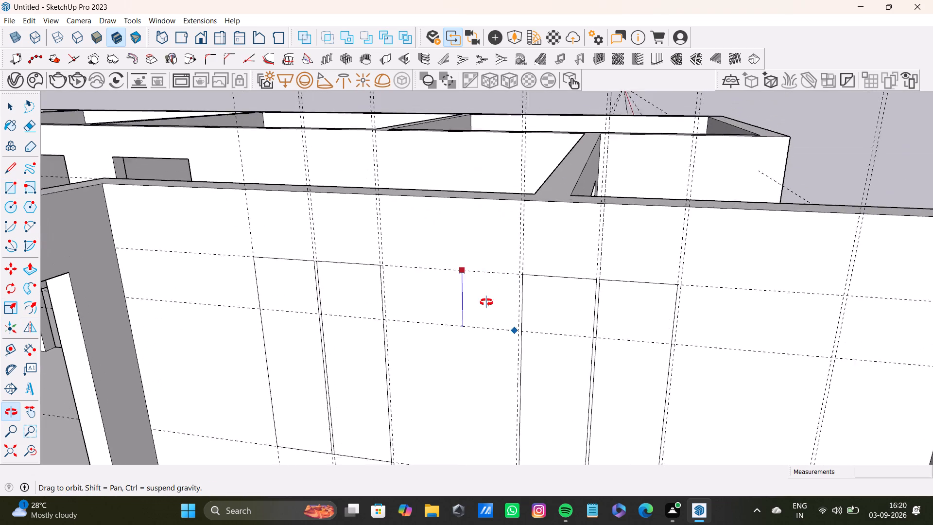
pyautogui.moveTo(486, 302); pyautogui.dragTo(547, 260, button='middle')
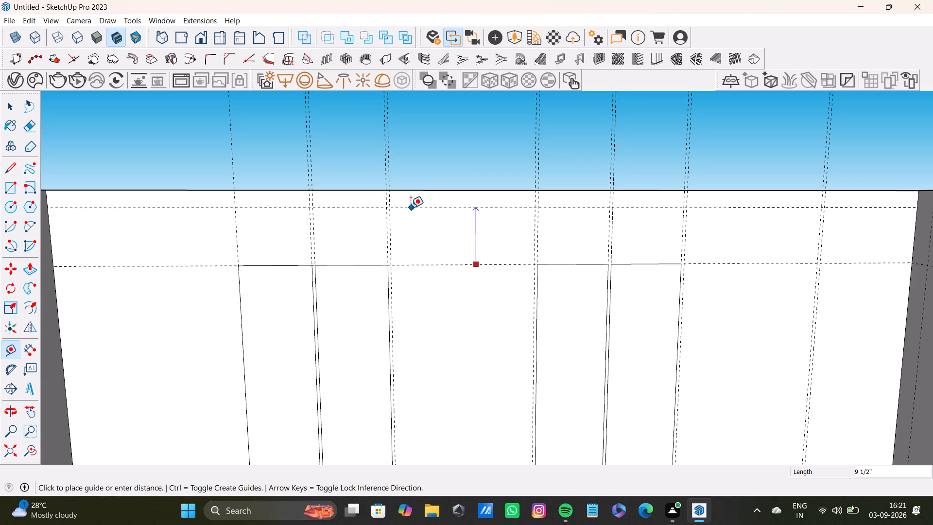
pyautogui.scroll(-3, 453, 314)
pyautogui.moveTo(463, 347); pyautogui.dragTo(418, 435, button='middle')
pyautogui.moveTo(473, 368); pyautogui.dragTo(432, 421, button='middle')
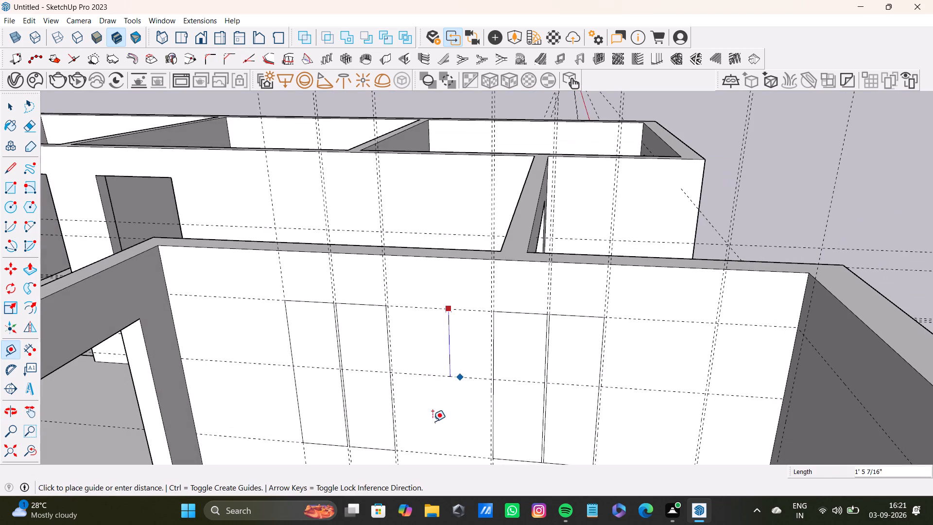
pyautogui.moveTo(492, 416); pyautogui.dragTo(453, 359, button='middle')
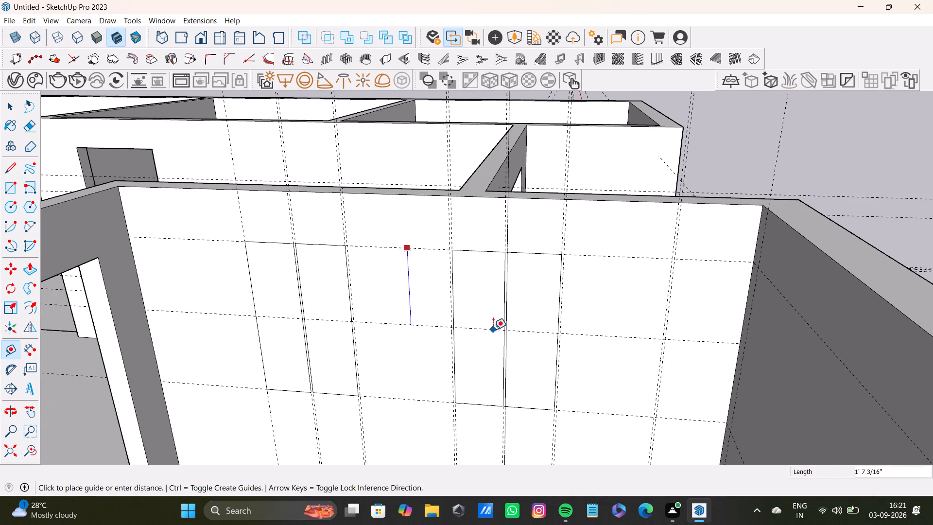
pyautogui.click(492, 331)
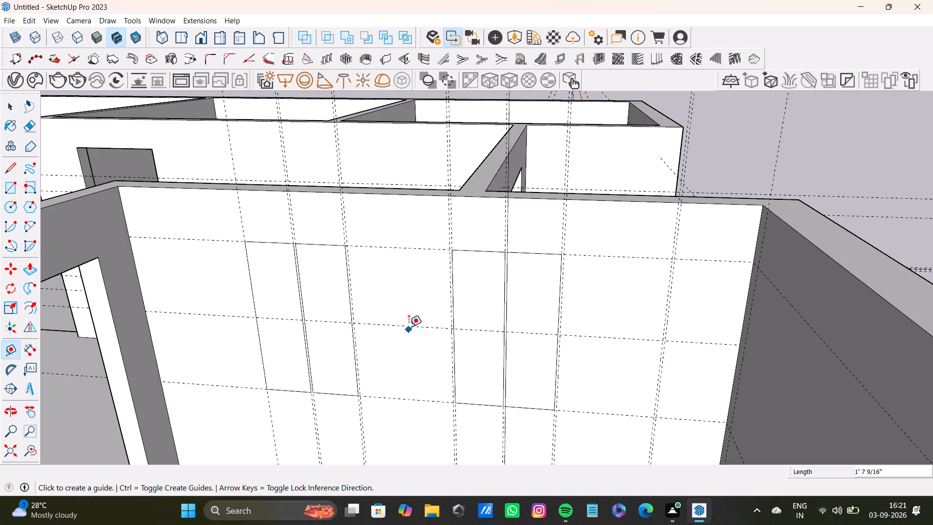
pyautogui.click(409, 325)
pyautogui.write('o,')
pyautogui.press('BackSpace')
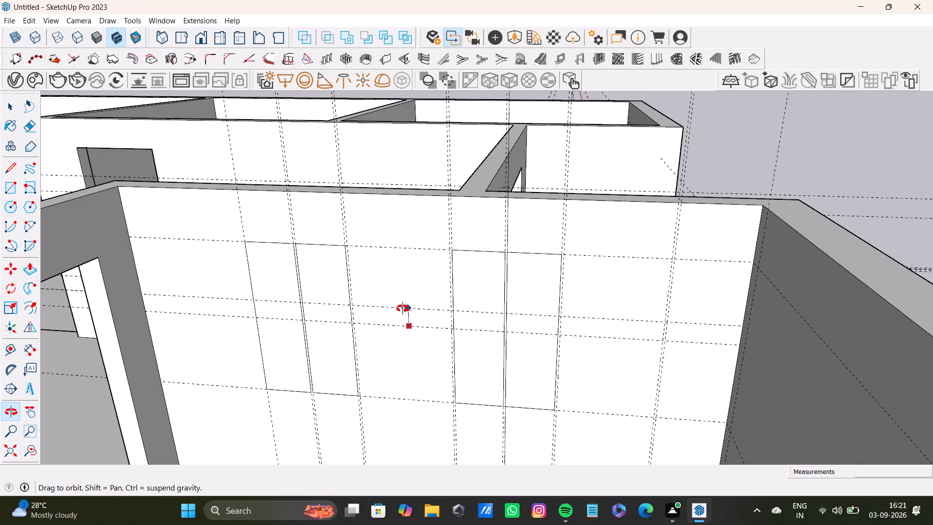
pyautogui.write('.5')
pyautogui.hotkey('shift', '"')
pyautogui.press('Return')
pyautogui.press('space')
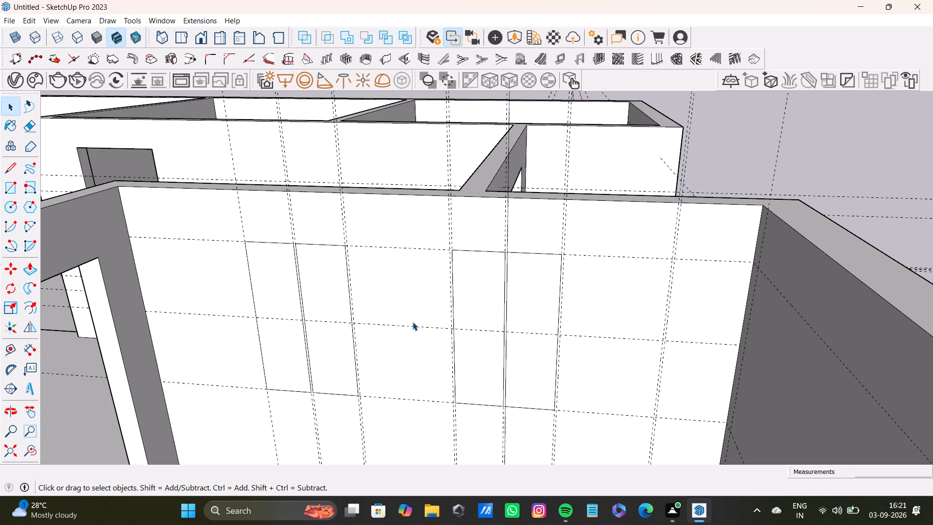
# Place a horizontal gap guide 0.5" above the mid-height guide.
pyautogui.press('t')
pyautogui.scroll(8, 409, 322)
pyautogui.click(416, 330)
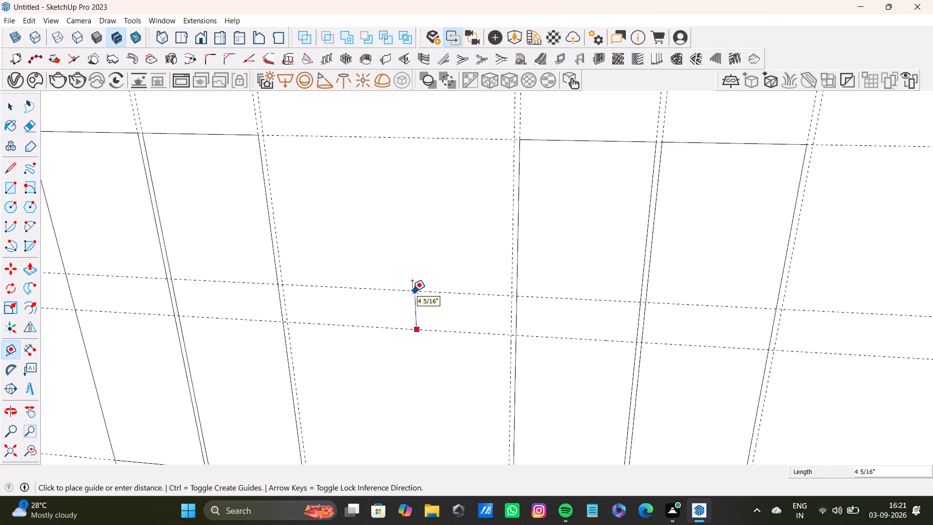
pyautogui.write('0.5"')
pyautogui.press('Return')
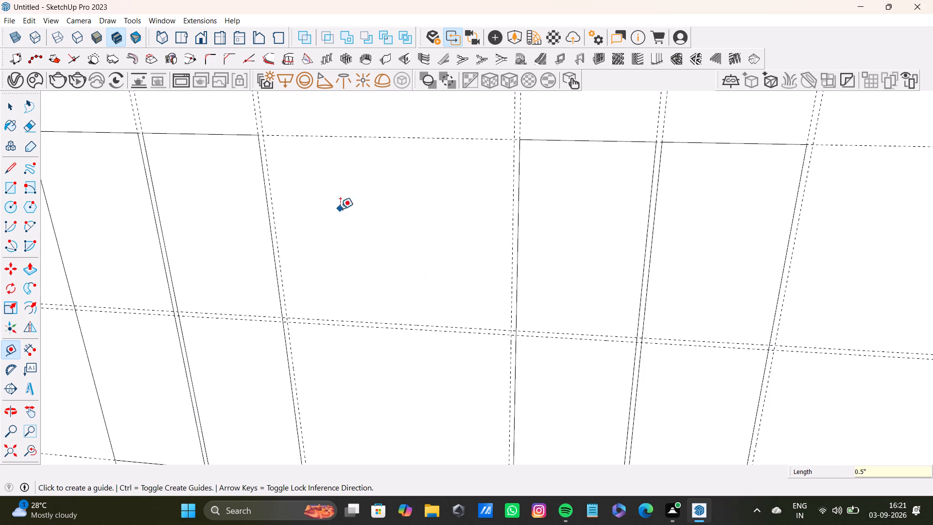
# Place a horizontal guide 5" below the top edge of the shutter rectangles.
pyautogui.scroll(-6, 346, 184)
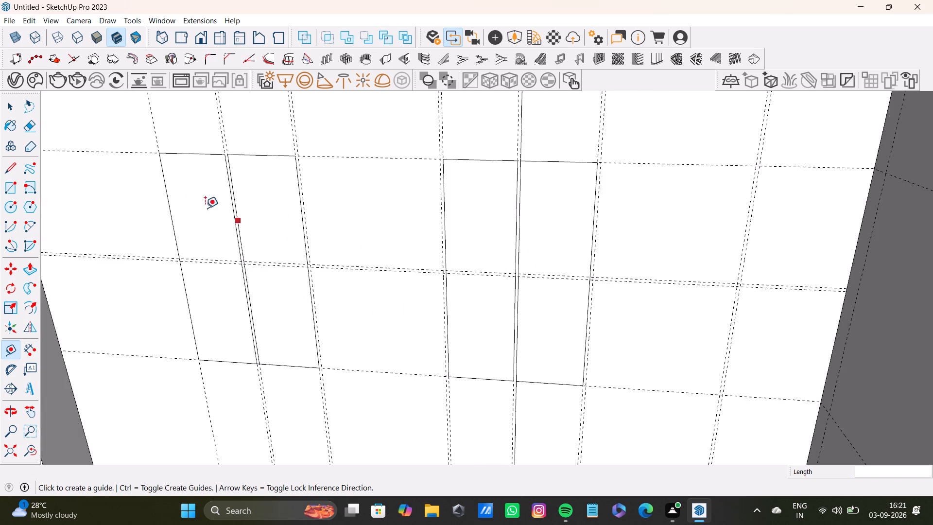
pyautogui.click(191, 154)
pyautogui.press('3')
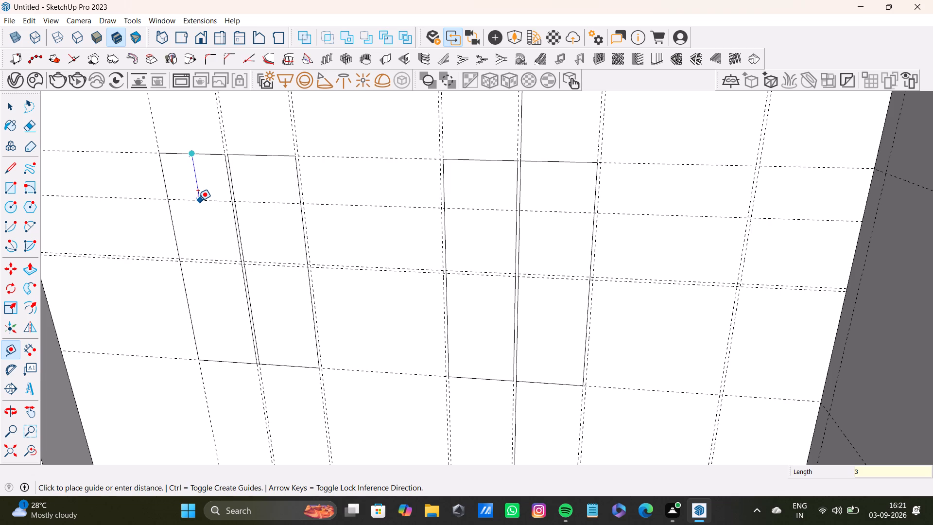
pyautogui.press('BackSpace')
pyautogui.press('5')
pyautogui.hotkey('shift', '"')
pyautogui.press('Return')
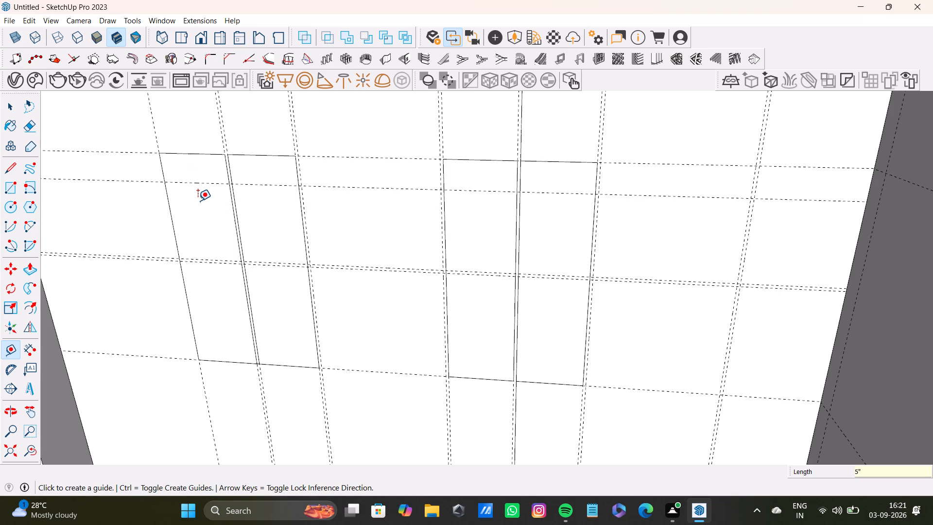
# Place a horizontal guide 5" above the bottom edge of the shutter rectangles.
pyautogui.click(280, 366)
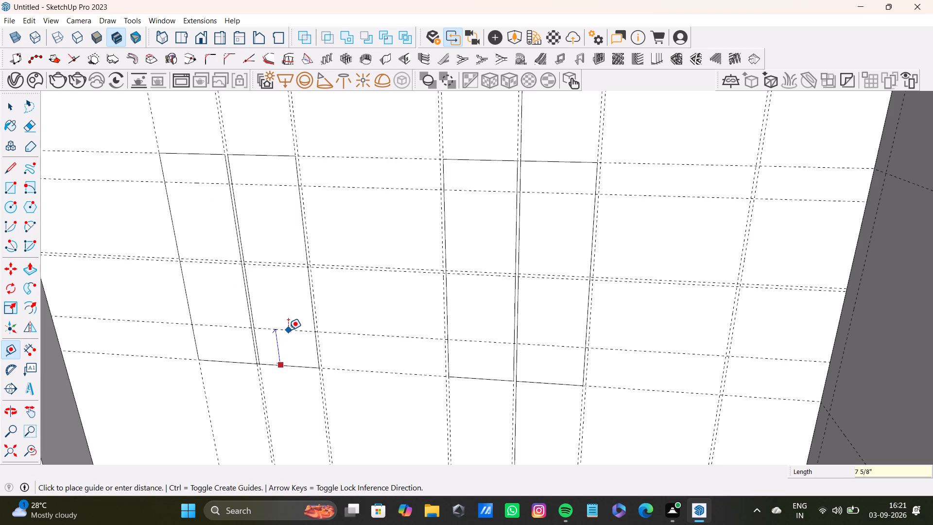
pyautogui.press('5')
pyautogui.hotkey('shift', '"')
pyautogui.press('Return')
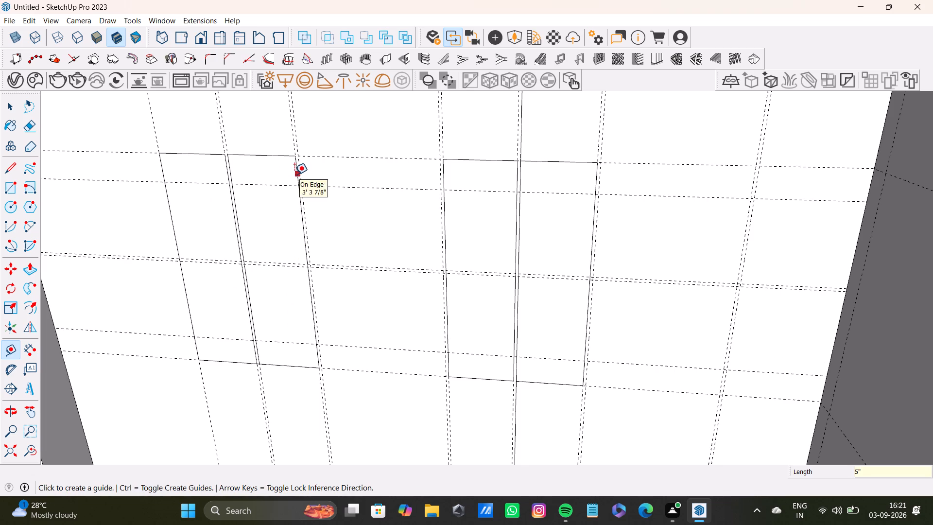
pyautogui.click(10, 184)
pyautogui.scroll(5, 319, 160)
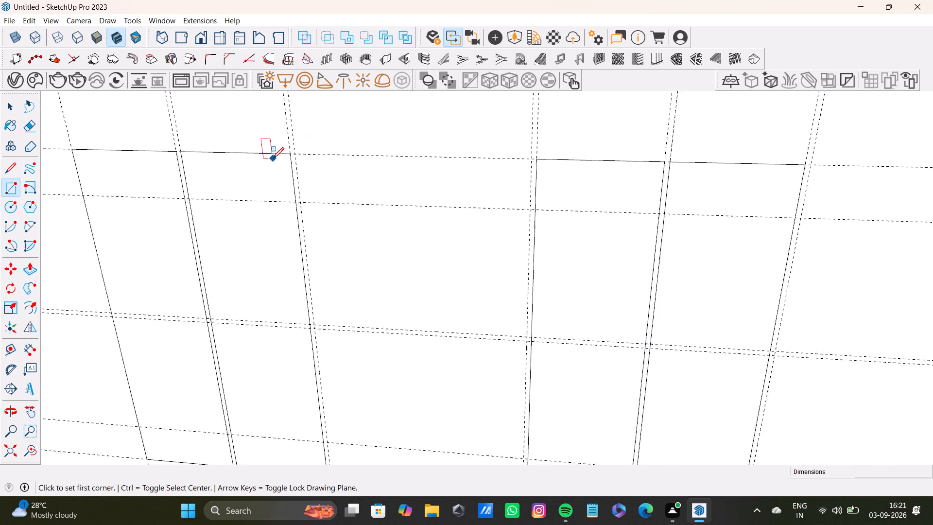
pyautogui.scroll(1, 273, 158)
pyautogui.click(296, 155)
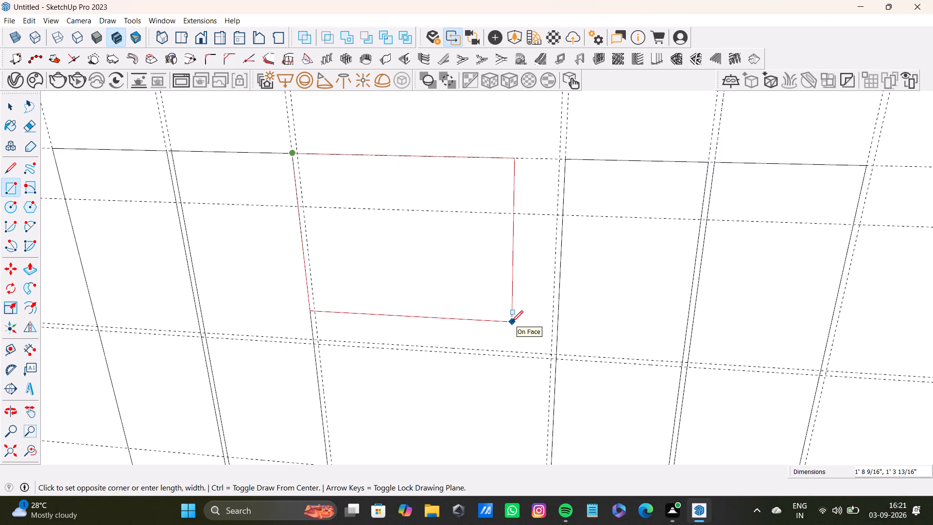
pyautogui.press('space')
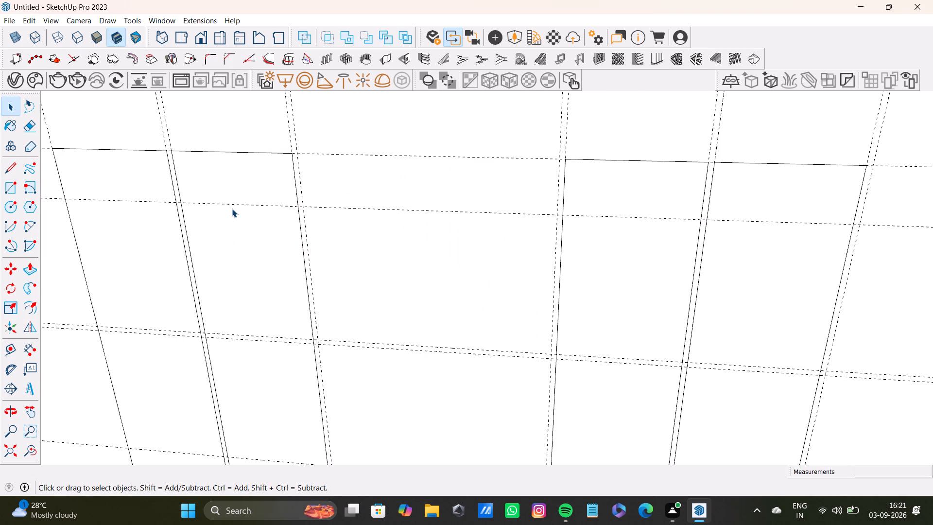
# Draw a rectangle about 2' by 1' 7" between the second and third shutters, from the top guide to the upper mid-height guide.
pyautogui.press('r')
pyautogui.scroll(11, 300, 140)
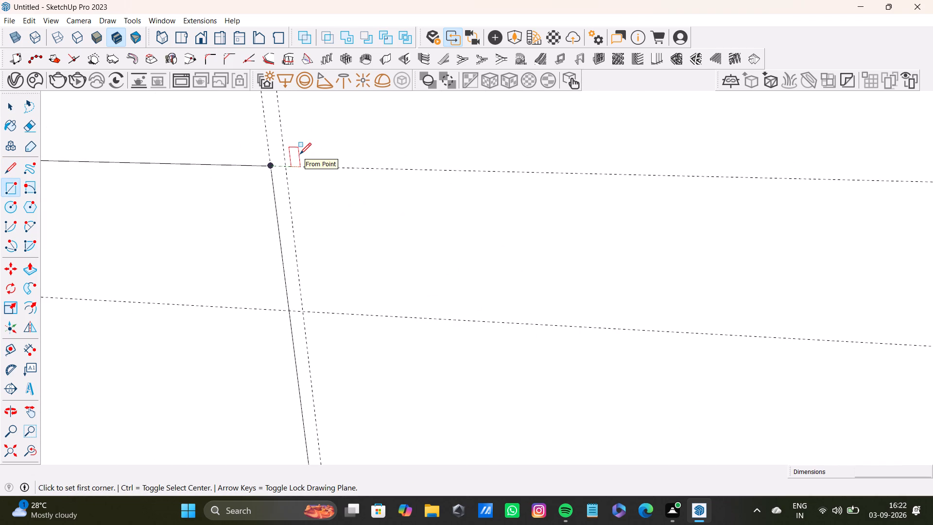
pyautogui.scroll(7, 302, 153)
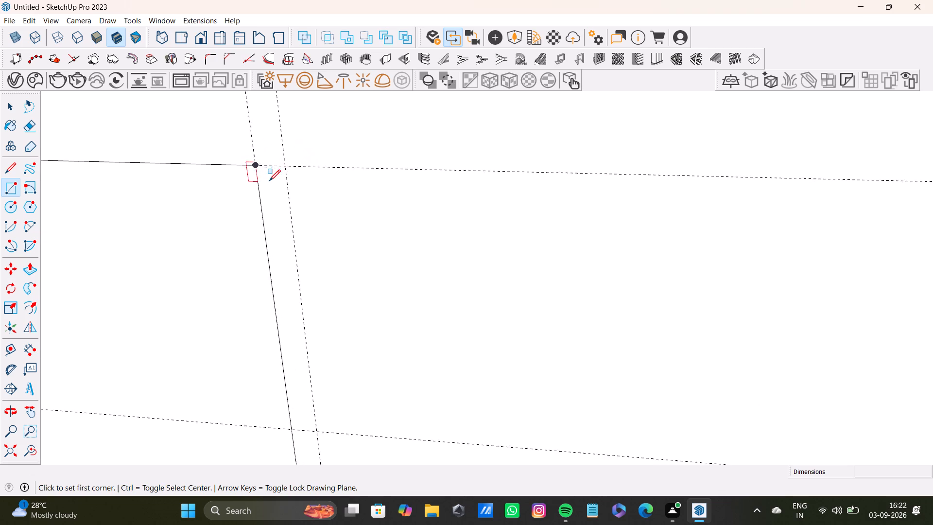
pyautogui.scroll(4, 269, 181)
pyautogui.click(288, 161)
pyautogui.scroll(-6, 597, 328)
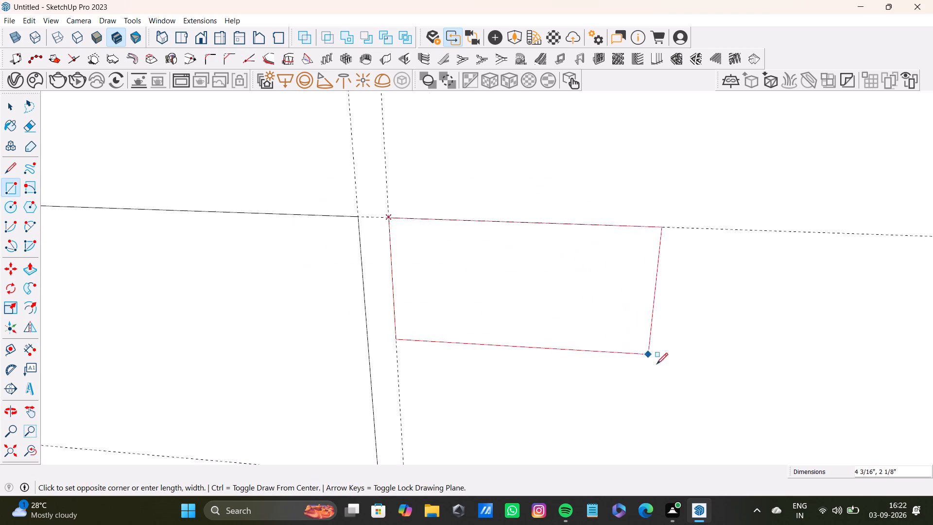
pyautogui.scroll(-2, 657, 364)
pyautogui.keyDown('shift'); pyautogui.moveTo(699, 377); pyautogui.dragTo(489, 211, button='middle'); pyautogui.keyUp('shift')
pyautogui.scroll(-4, 559, 280)
pyautogui.moveTo(668, 332); pyautogui.dragTo(466, 176, button='middle')
pyautogui.scroll(-4, 516, 234)
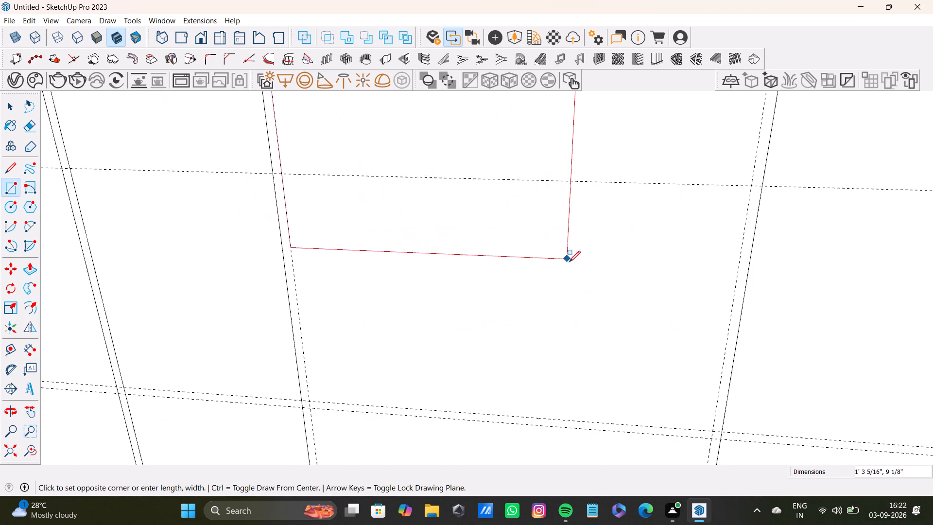
pyautogui.scroll(-4, 569, 262)
pyautogui.keyDown('shift'); pyautogui.moveTo(604, 279); pyautogui.dragTo(576, 221, button='middle'); pyautogui.keyUp('shift')
pyautogui.scroll(5, 612, 271)
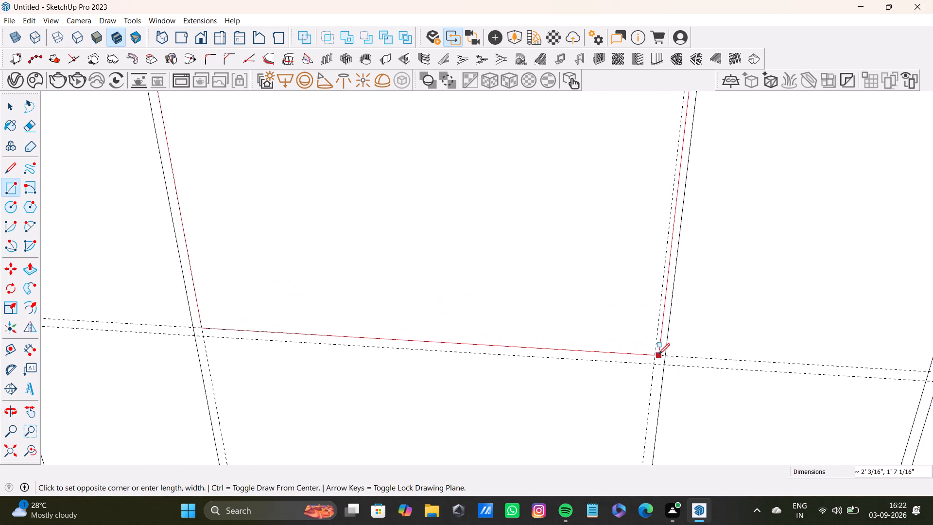
pyautogui.click(656, 355)
# Draw the lower rectangle between the second and third shutters, from the lower mid-height guide down to the shutters' bottom guide.
pyautogui.scroll(-6, 594, 363)
pyautogui.keyDown('shift'); pyautogui.moveTo(583, 365); pyautogui.dragTo(511, 251, button='middle'); pyautogui.keyUp('shift')
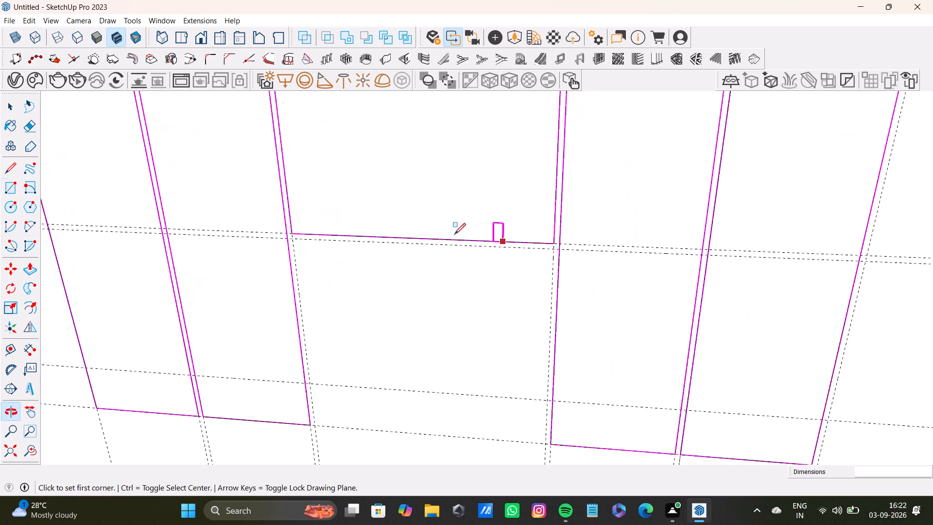
pyautogui.scroll(11, 348, 237)
pyautogui.click(297, 216)
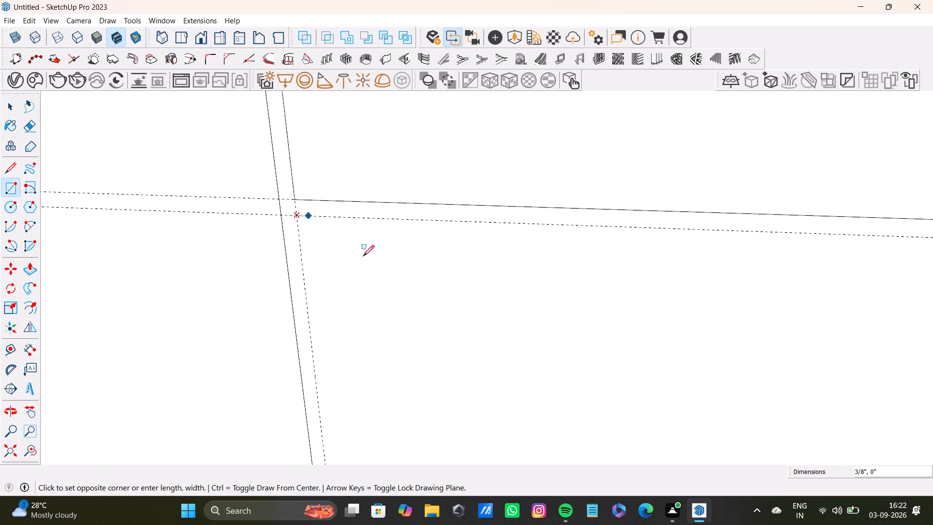
pyautogui.scroll(-7, 468, 325)
pyautogui.keyDown('shift'); pyautogui.moveTo(512, 360); pyautogui.dragTo(390, 145, button='middle'); pyautogui.keyUp('shift')
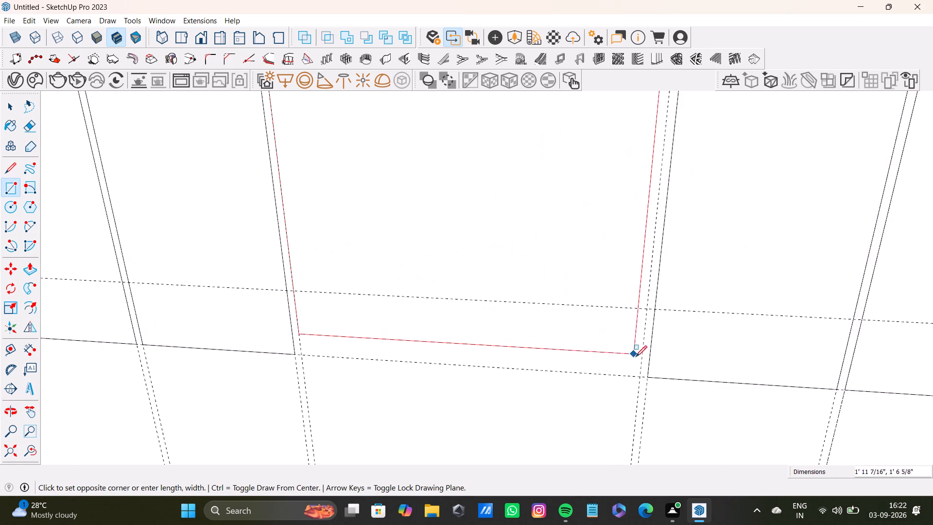
pyautogui.click(639, 376)
pyautogui.scroll(-8, 408, 228)
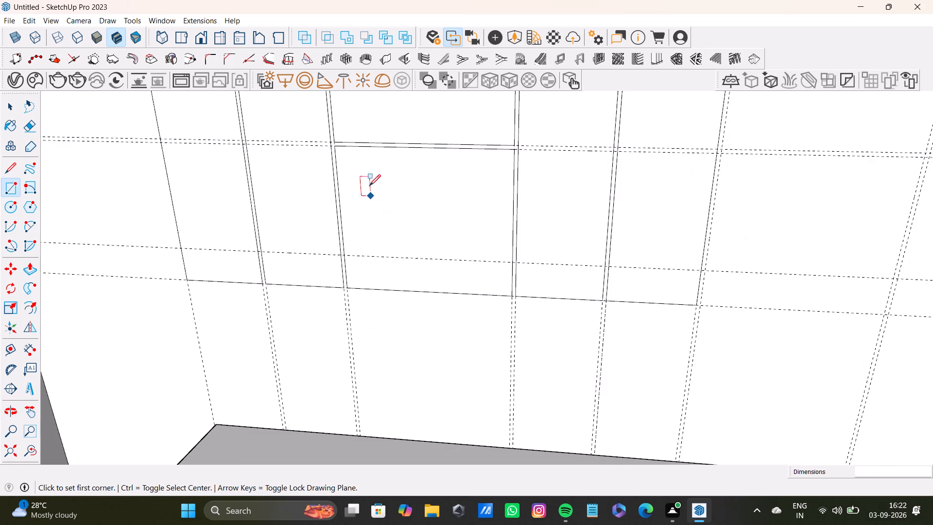
# Draw a two-point arc with a 5" bulge across the first shutter's upper 5" guide, curving up to its top edge.
pyautogui.keyDown('shift'); pyautogui.moveTo(373, 181); pyautogui.dragTo(545, 311, button='middle'); pyautogui.keyUp('shift')
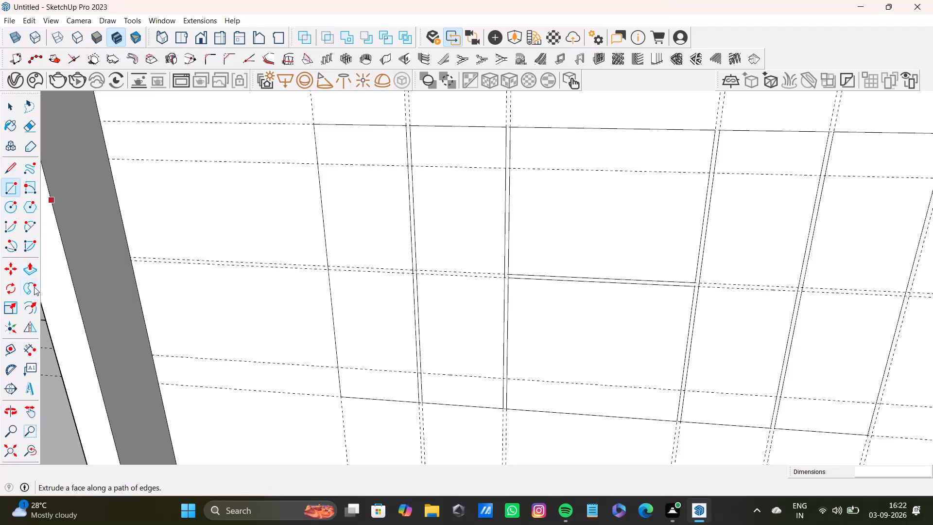
pyautogui.click(26, 225)
pyautogui.scroll(3, 255, 216)
pyautogui.keyDown('shift'); pyautogui.moveTo(328, 193); pyautogui.dragTo(310, 299, button='middle'); pyautogui.keyUp('shift')
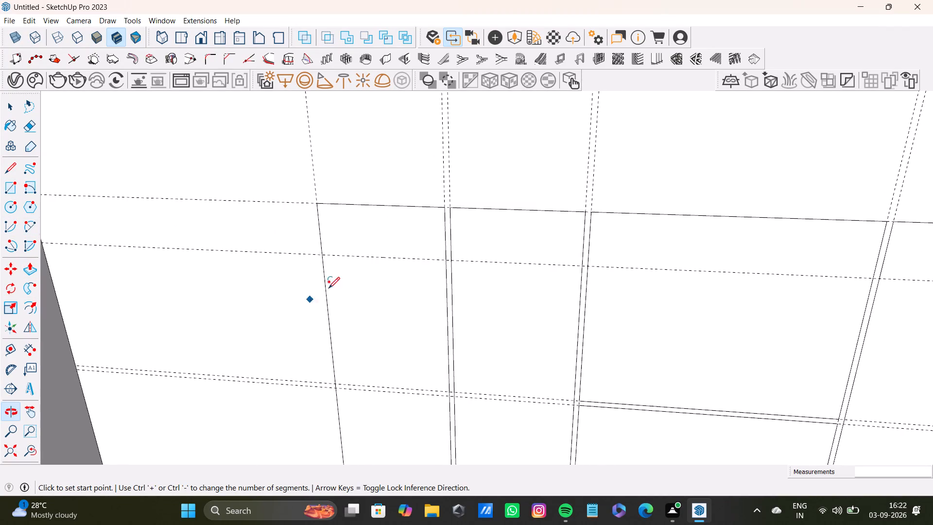
pyautogui.scroll(3, 330, 249)
pyautogui.click(323, 258)
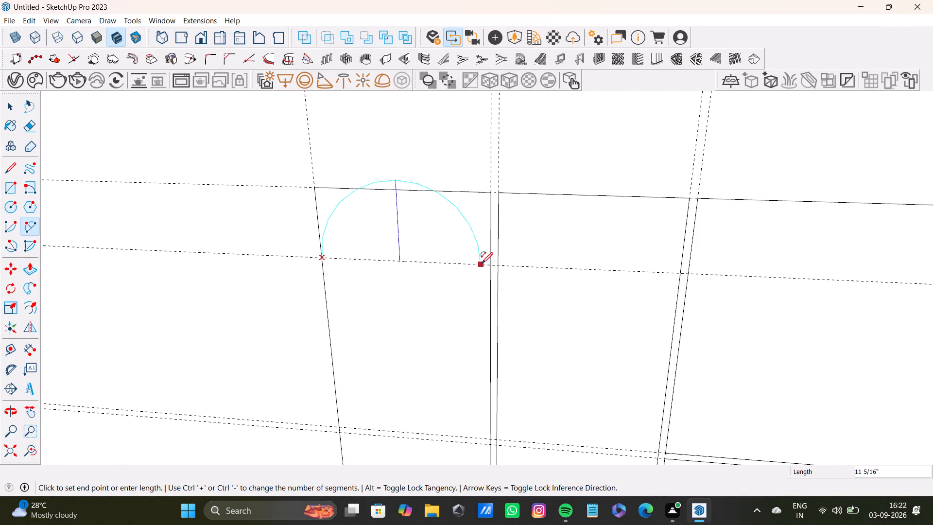
pyautogui.click(489, 264)
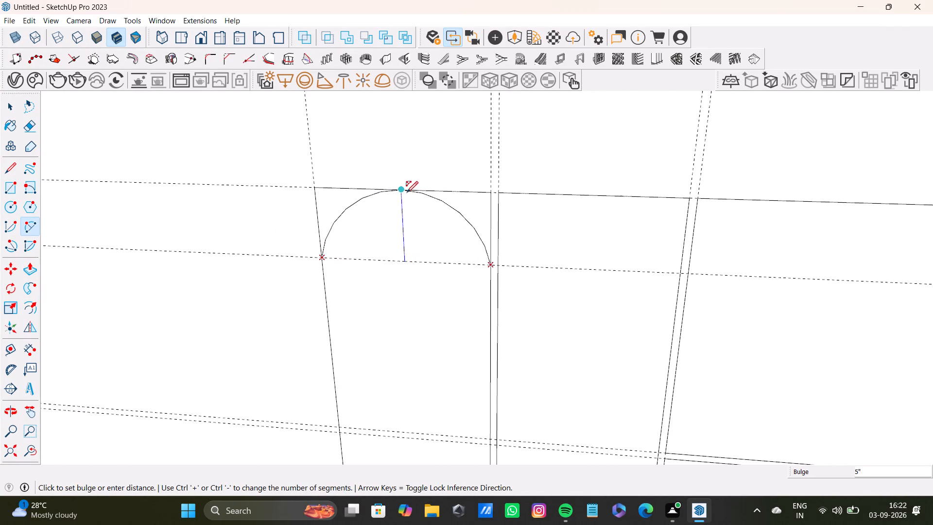
pyautogui.click(407, 191)
# Draw a 1' wide two-point arc with a 5" bulge across the second shutter's lower guide, curving down to its bottom edge.
pyautogui.scroll(-9, 416, 294)
pyautogui.keyDown('shift'); pyautogui.moveTo(456, 326); pyautogui.dragTo(386, 189, button='middle'); pyautogui.keyUp('shift')
pyautogui.scroll(2, 423, 315)
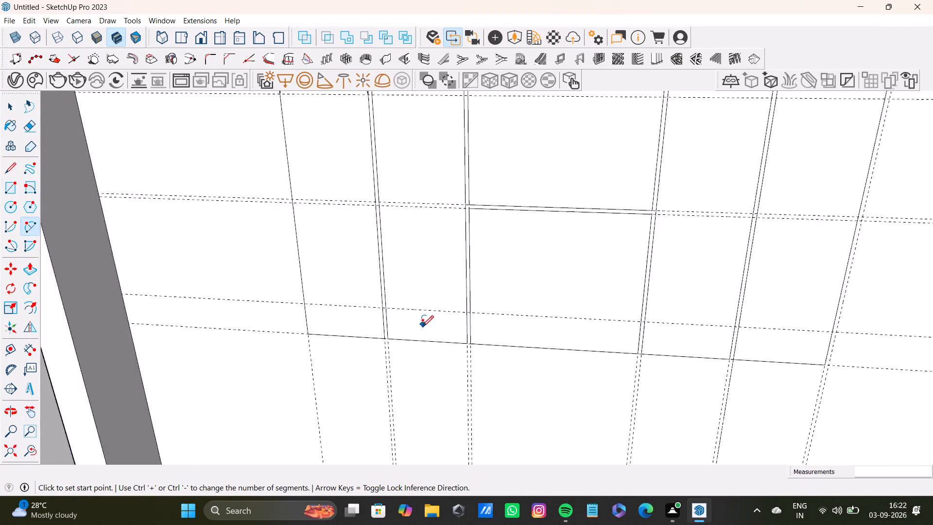
pyautogui.scroll(8, 422, 327)
pyautogui.click(368, 291)
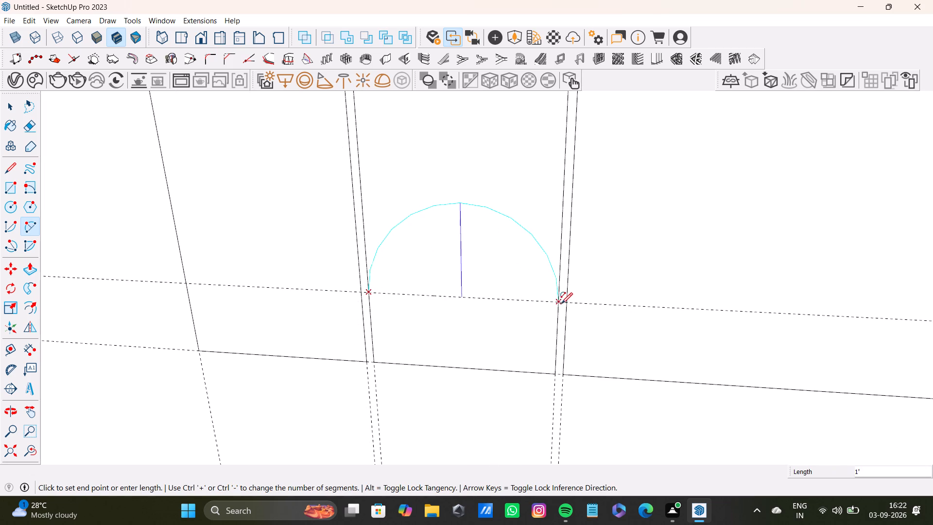
pyautogui.click(558, 301)
pyautogui.click(501, 370)
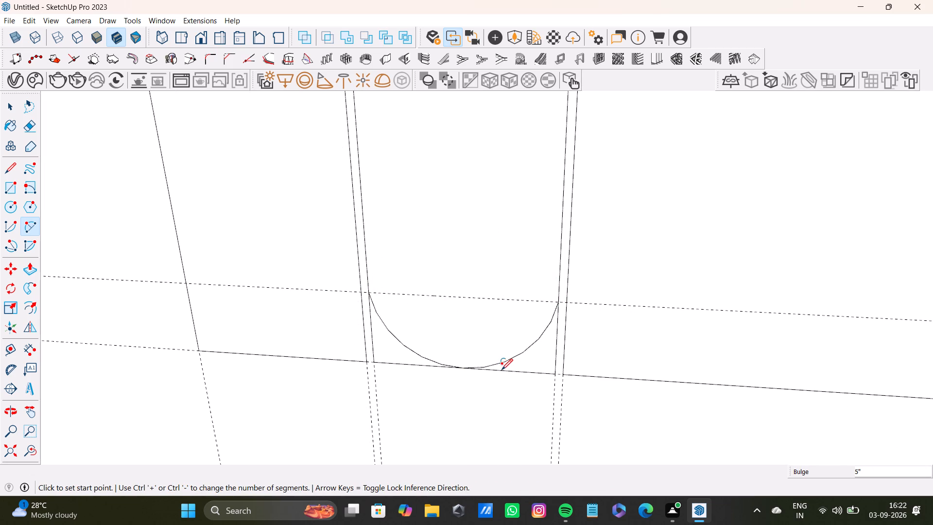
# Draw a two-point arc across the third shutter's upper 5" guide, curving up to its top edge.
pyautogui.scroll(-12, 398, 311)
pyautogui.keyDown('shift'); pyautogui.moveTo(452, 272); pyautogui.dragTo(347, 355, button='middle'); pyautogui.keyUp('shift')
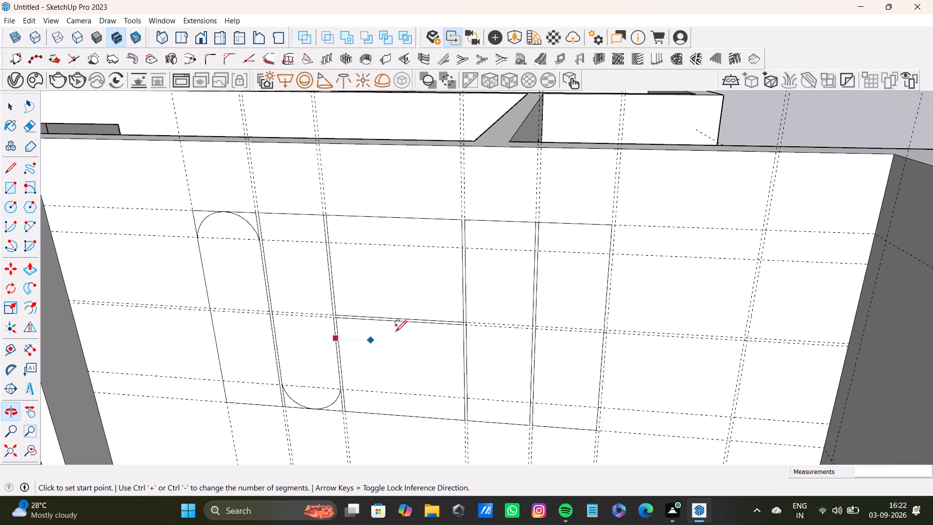
pyautogui.scroll(3, 407, 319)
pyautogui.scroll(3, 501, 240)
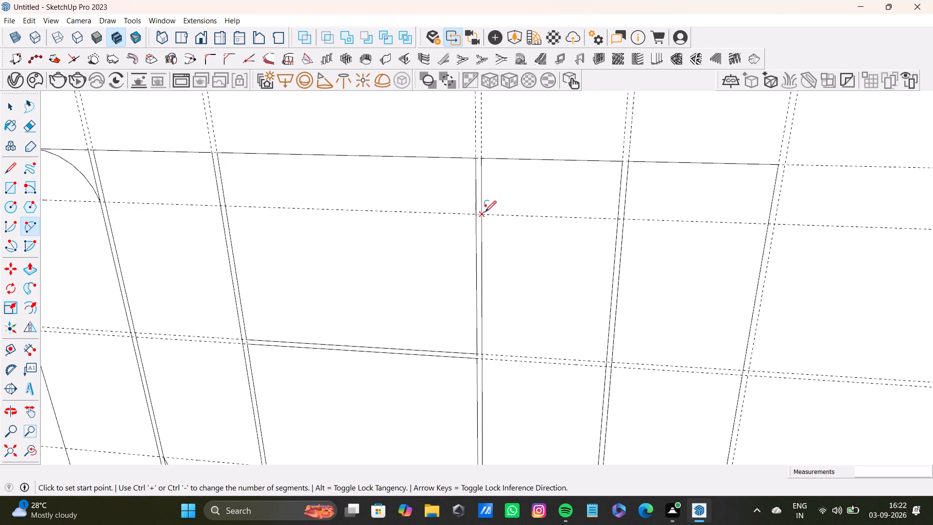
pyautogui.click(485, 212)
pyautogui.click(616, 221)
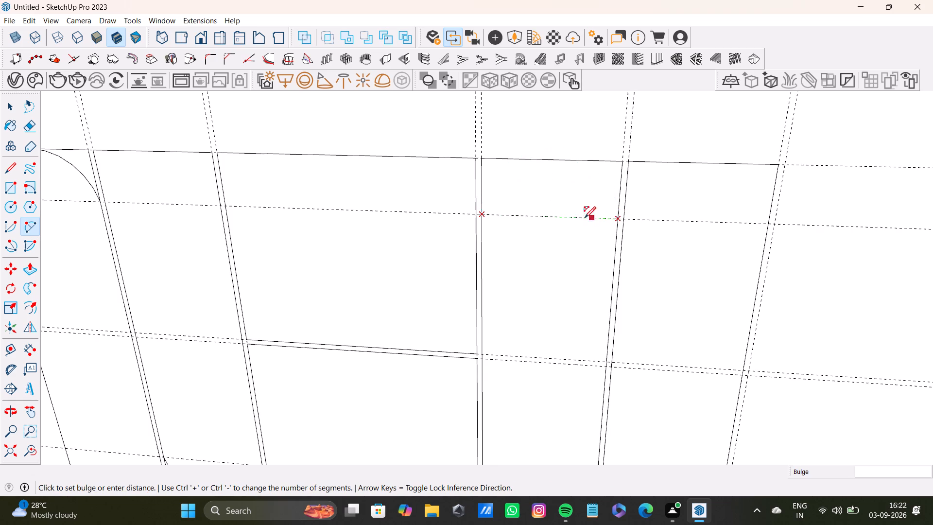
pyautogui.click(550, 161)
# Draw a two-point arc across the fourth shutter's lower 5" guide, curving down to its bottom edge.
pyautogui.scroll(-7, 544, 299)
pyautogui.keyDown('shift'); pyautogui.moveTo(550, 324); pyautogui.dragTo(538, 223, button='middle'); pyautogui.keyUp('shift')
pyautogui.scroll(4, 535, 295)
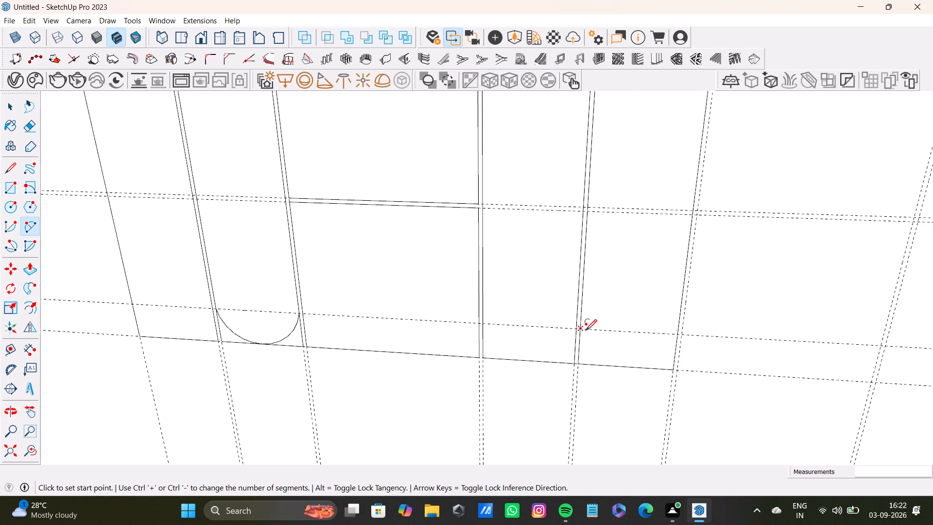
pyautogui.click(583, 330)
pyautogui.click(679, 332)
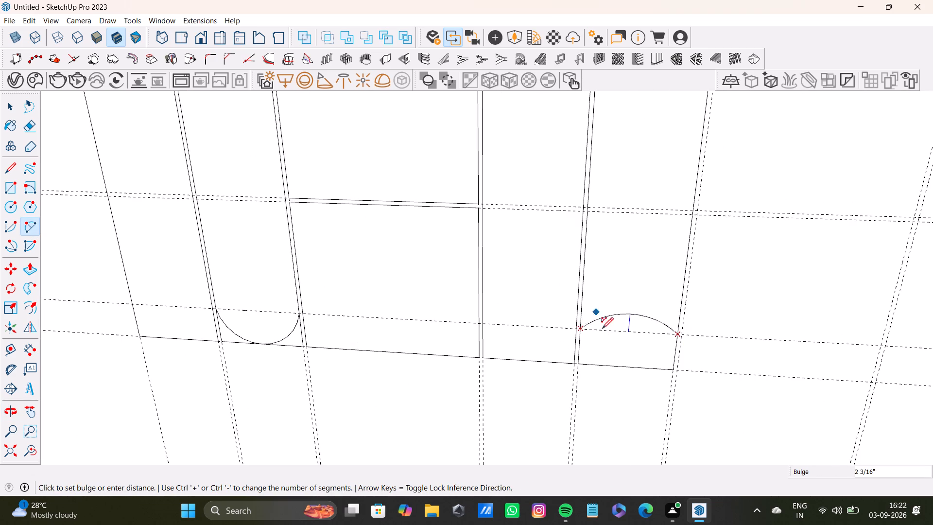
pyautogui.click(608, 365)
# Draw a rectangle beyond the fourth shutter's gap, from the top guide to the upper mid-height guide and across to the next gap pair.
pyautogui.scroll(-3, 518, 316)
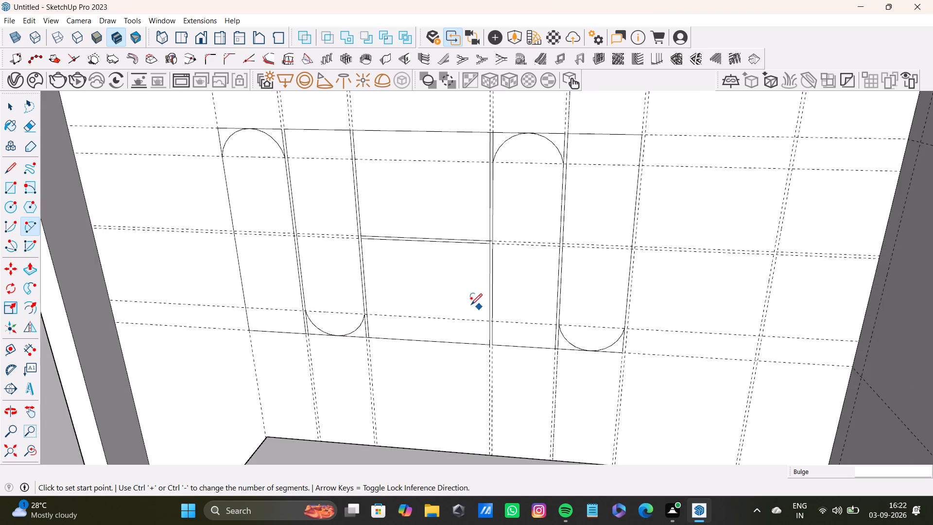
pyautogui.scroll(-5, 471, 305)
pyautogui.keyDown('shift'); pyautogui.moveTo(527, 282); pyautogui.dragTo(515, 337, button='middle'); pyautogui.keyUp('shift')
pyautogui.moveTo(554, 330); pyautogui.dragTo(557, 370, button='middle')
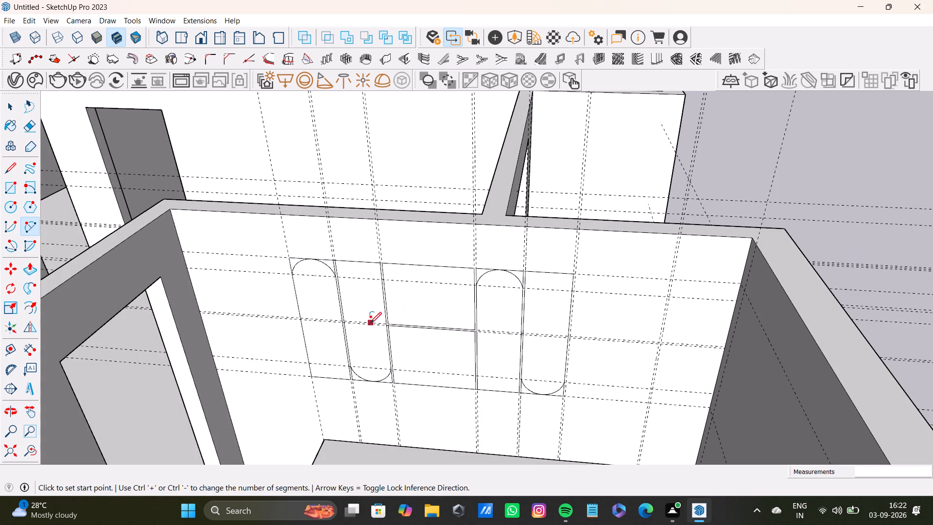
pyautogui.click(10, 191)
pyautogui.scroll(6, 691, 357)
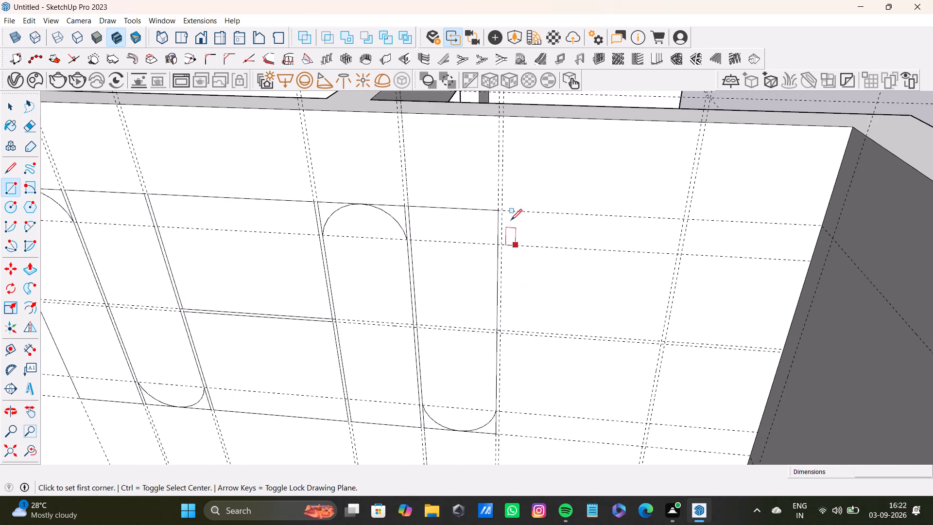
pyautogui.click(503, 211)
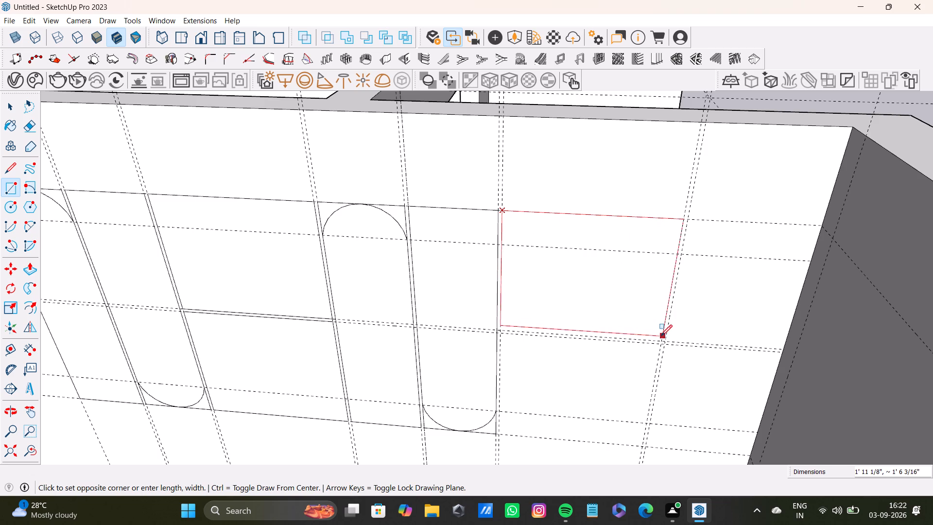
pyautogui.click(661, 340)
# Draw the matching lower rectangle beyond the fourth shutter, from the lower mid-height guide to the shutters' bottom guide.
pyautogui.scroll(4, 538, 362)
pyautogui.moveTo(550, 367); pyautogui.dragTo(555, 313, button='middle')
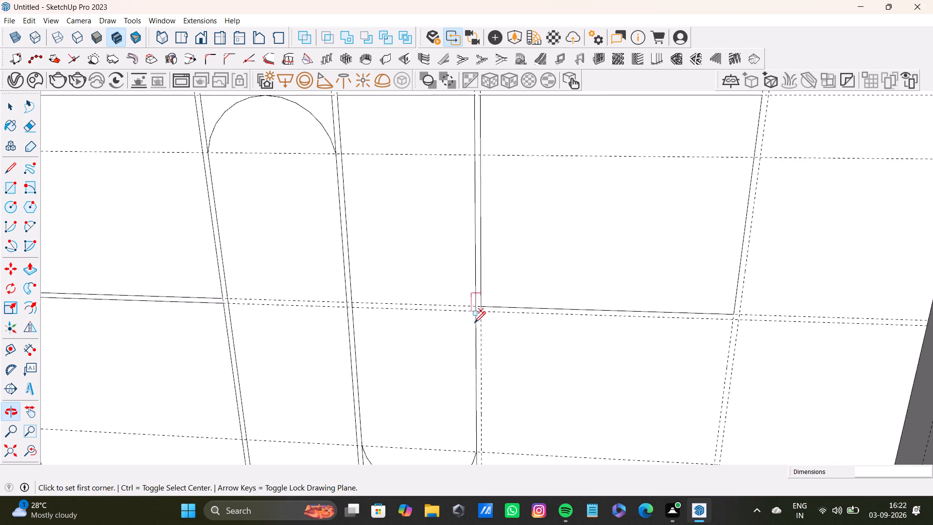
pyautogui.scroll(8, 474, 325)
pyautogui.click(492, 296)
pyautogui.scroll(-4, 633, 382)
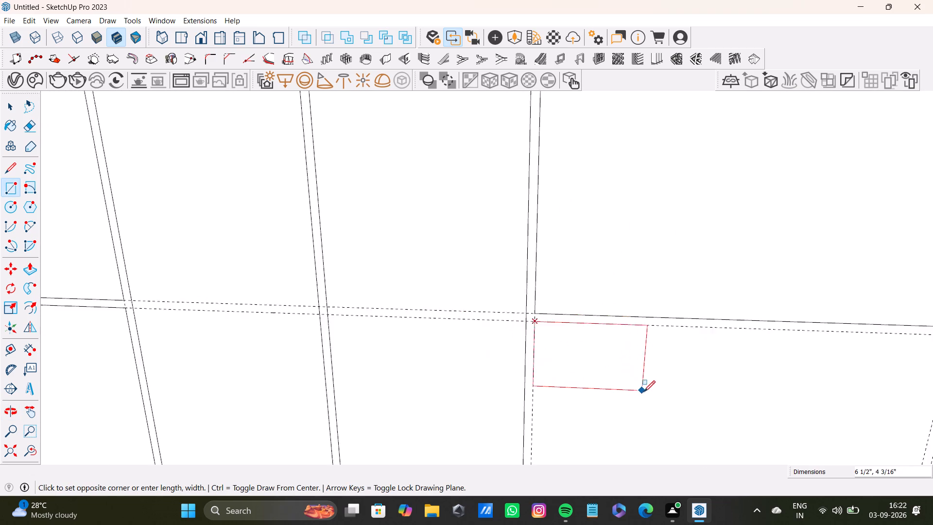
pyautogui.scroll(-3, 644, 392)
pyautogui.keyDown('shift'); pyautogui.moveTo(645, 396); pyautogui.dragTo(556, 192, button='middle'); pyautogui.keyUp('shift')
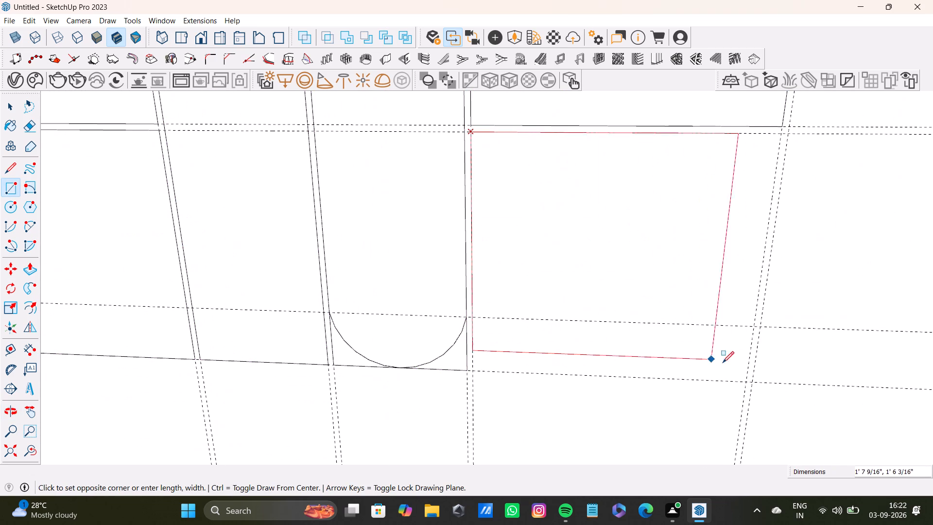
pyautogui.click(745, 381)
pyautogui.press('space')
pyautogui.scroll(-4, 554, 293)
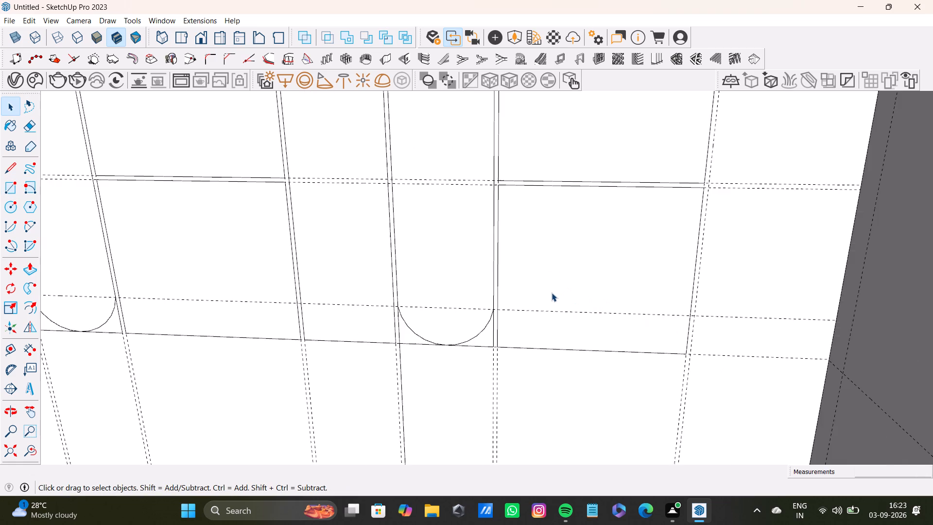
pyautogui.scroll(-4, 551, 299)
pyautogui.keyDown('shift'); pyautogui.moveTo(421, 284); pyautogui.dragTo(553, 348, button='middle'); pyautogui.keyUp('shift')
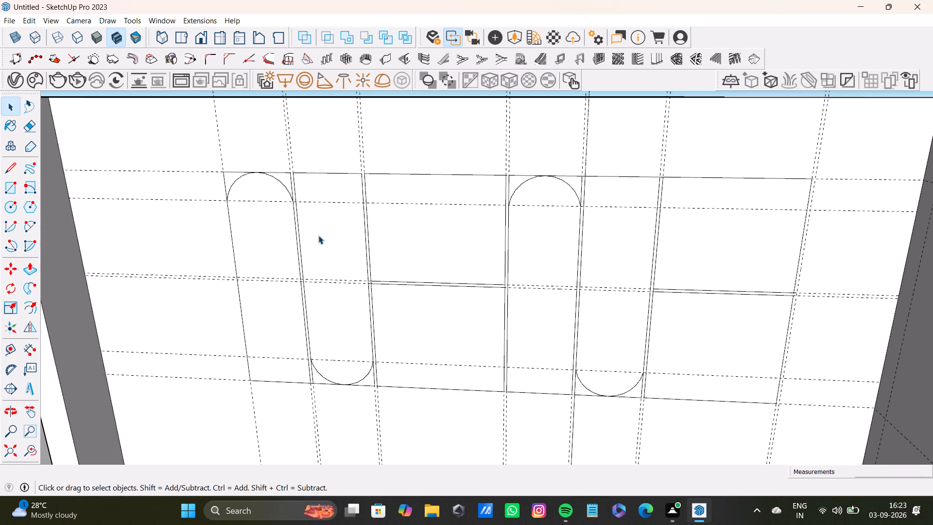
# On the blank wall adjoining the shutter wall, place a vertical guide 1' in from the guide nearest their shared corner.
pyautogui.moveTo(319, 236); pyautogui.dragTo(315, 311, button='middle')
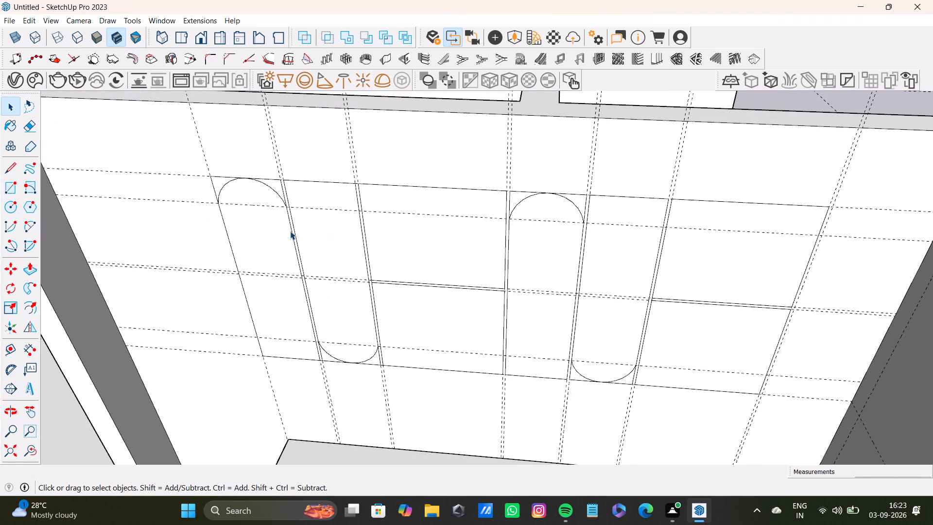
pyautogui.moveTo(317, 244); pyautogui.dragTo(369, 366, button='middle')
pyautogui.moveTo(386, 358); pyautogui.dragTo(539, 350, button='middle')
pyautogui.keyDown('shift'); pyautogui.moveTo(506, 291); pyautogui.dragTo(363, 375, button='middle'); pyautogui.keyUp('shift')
pyautogui.moveTo(357, 365); pyautogui.dragTo(339, 363, button='middle')
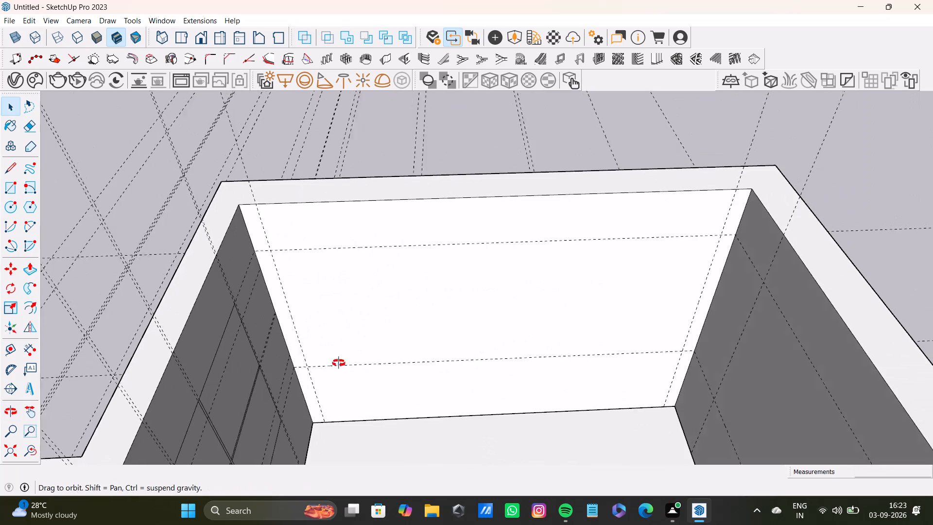
pyautogui.moveTo(339, 363); pyautogui.dragTo(379, 337, button='middle')
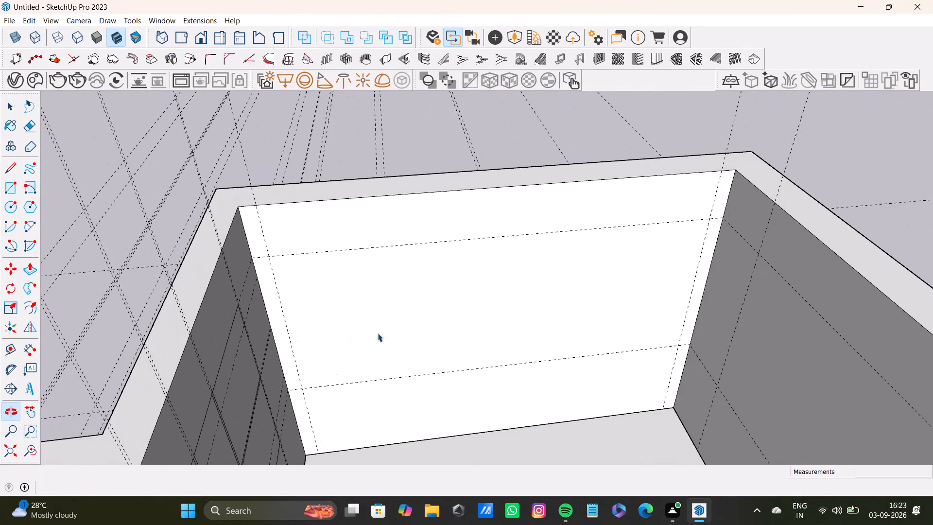
pyautogui.moveTo(358, 315); pyautogui.dragTo(320, 249, button='middle')
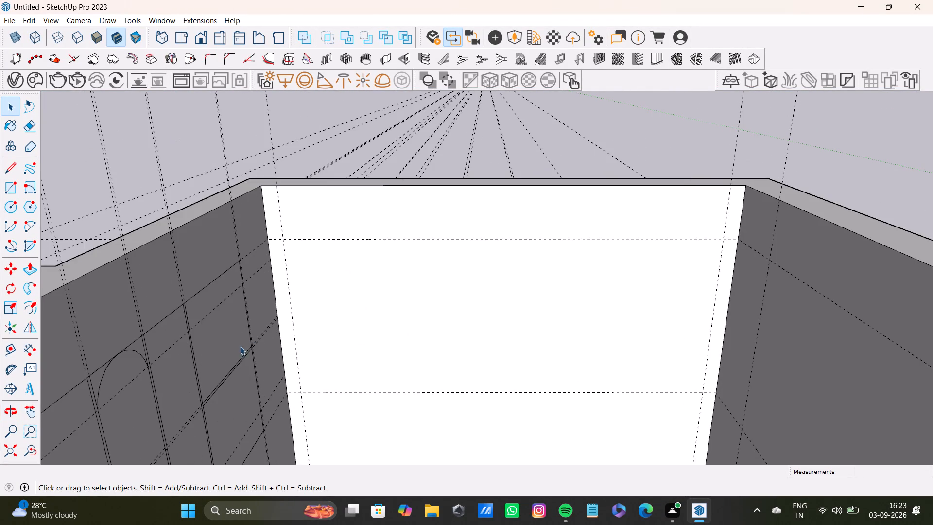
pyautogui.scroll(-4, 251, 333)
pyautogui.keyDown('shift'); pyautogui.moveTo(319, 310); pyautogui.dragTo(351, 350, button='middle'); pyautogui.keyUp('shift')
pyautogui.scroll(4, 346, 368)
pyautogui.click(342, 367)
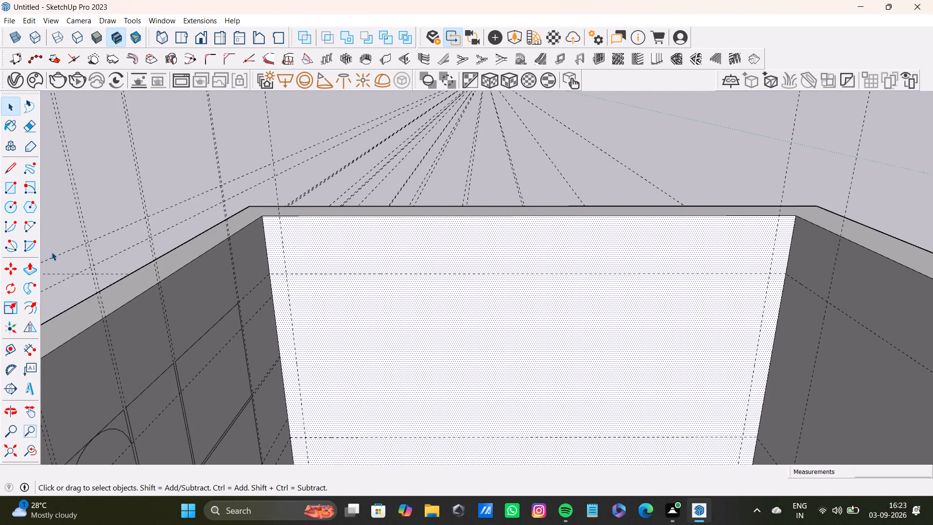
pyautogui.press('t')
pyautogui.moveTo(293, 322); pyautogui.dragTo(298, 321)
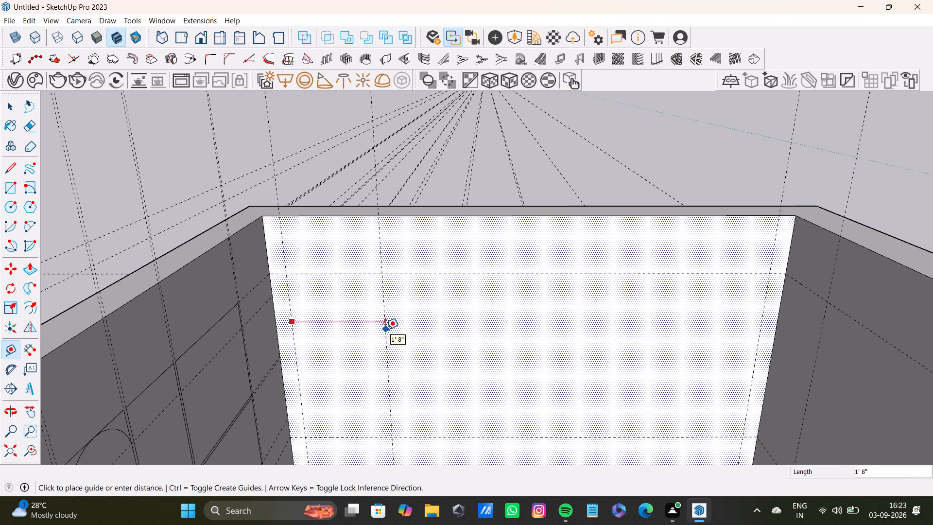
pyautogui.press('1')
pyautogui.press("'")
pyautogui.press('Return')
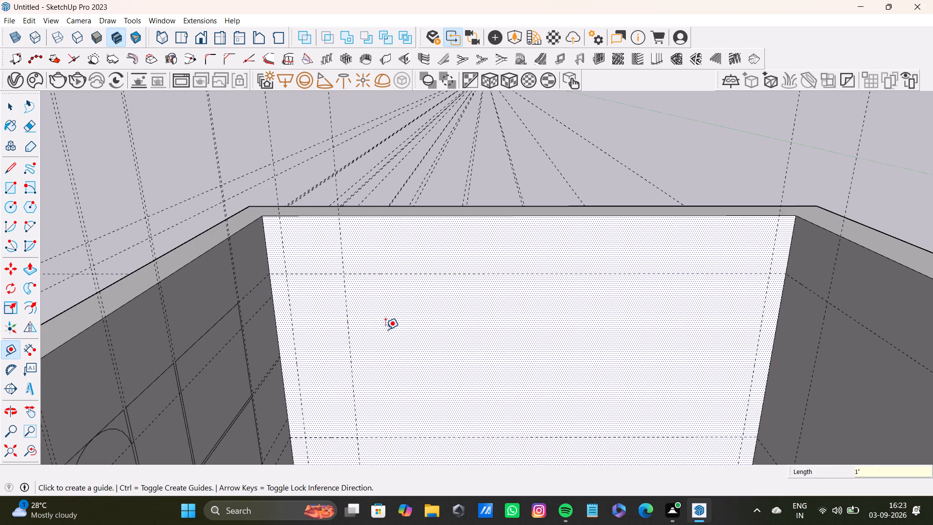
# Offset a second vertical guide 0.5" beyond the 1' guide to mark the first shutter gap on this wall.
pyautogui.moveTo(347, 328); pyautogui.dragTo(351, 328)
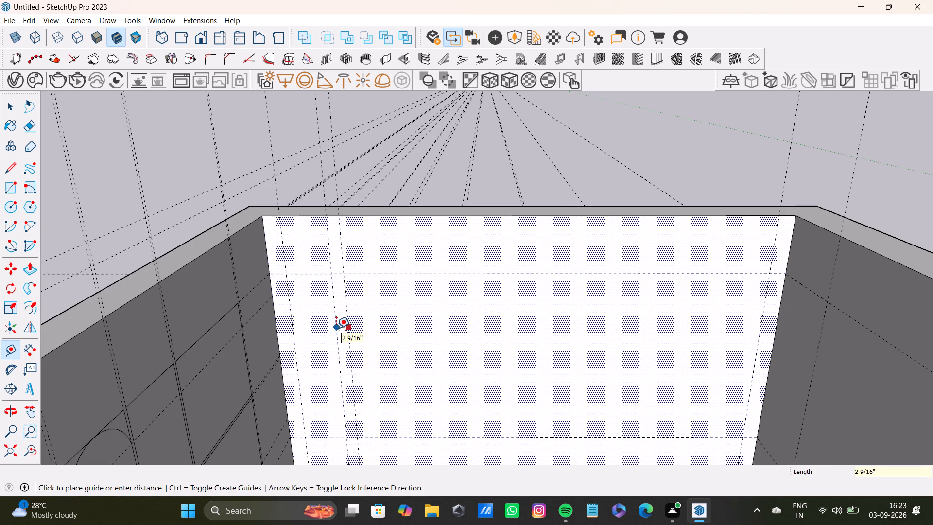
pyautogui.write('0.')
pyautogui.press('5')
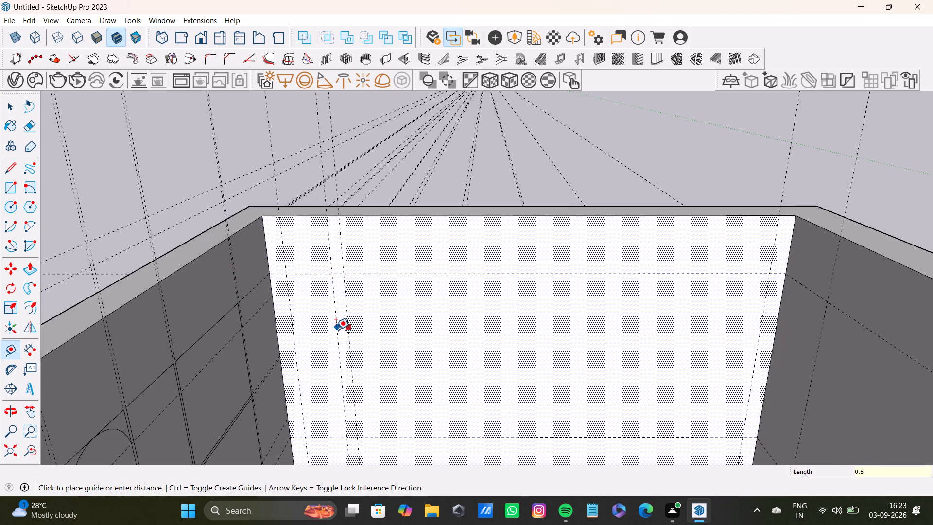
pyautogui.hotkey('shift', '"')
pyautogui.press('Return')
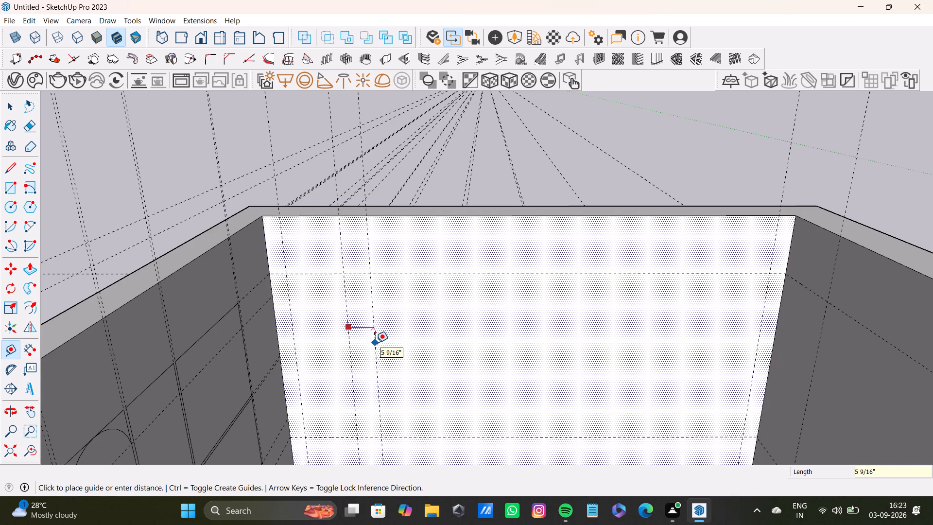
pyautogui.press('0')
pyautogui.press('.')
pyautogui.press('5')
pyautogui.hotkey('shift', '"')
pyautogui.press('Return')
pyautogui.moveTo(375, 343); pyautogui.dragTo(376, 331)
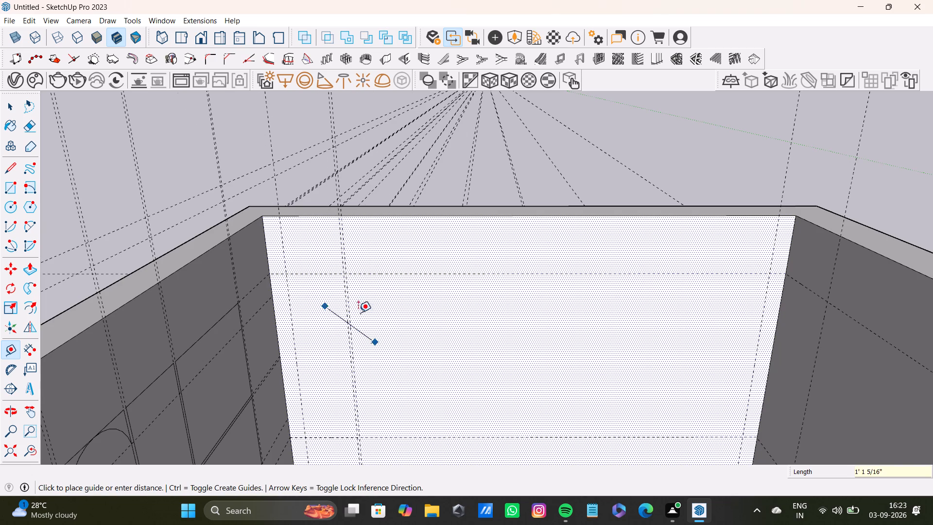
pyautogui.scroll(7, 385, 321)
pyautogui.press('space')
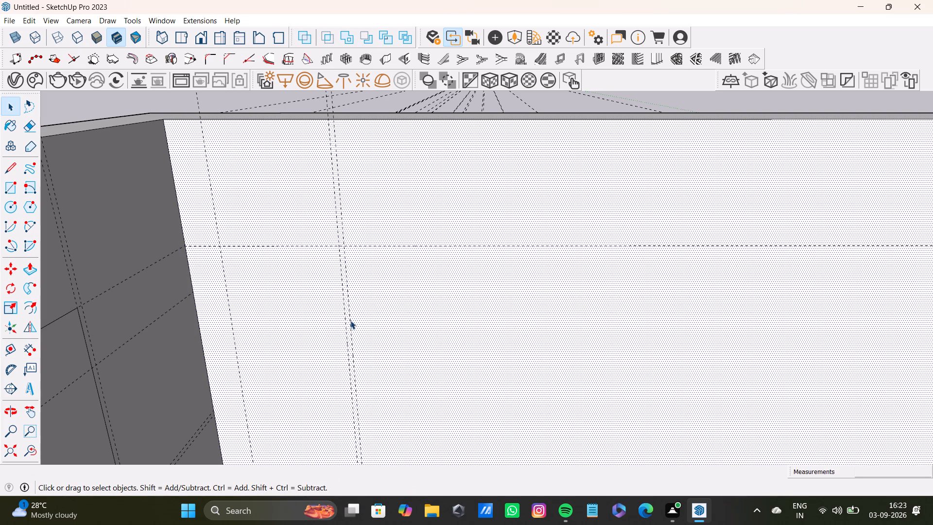
# Place a vertical guide 1' beyond the outer guide of the first gap for the second shutter's width.
pyautogui.press('t')
pyautogui.scroll(8, 352, 321)
pyautogui.click(350, 319)
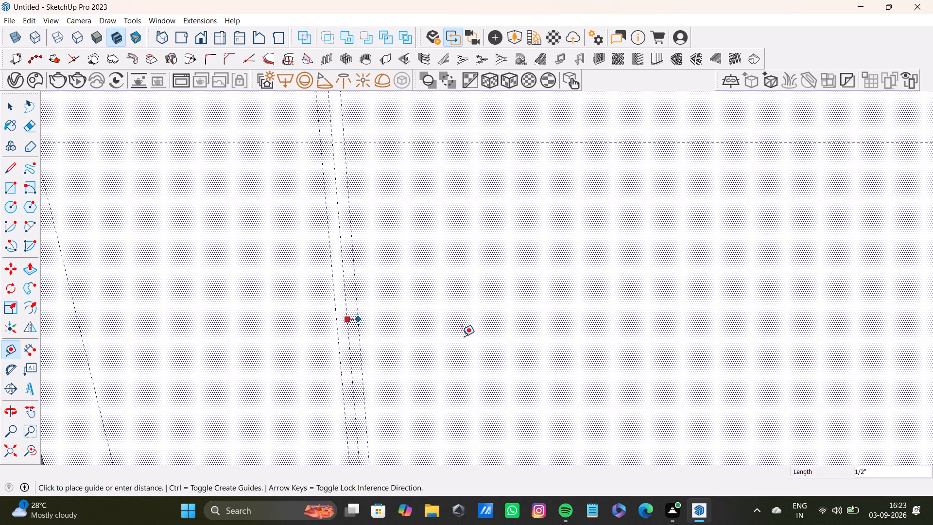
pyautogui.press('1')
pyautogui.press("'")
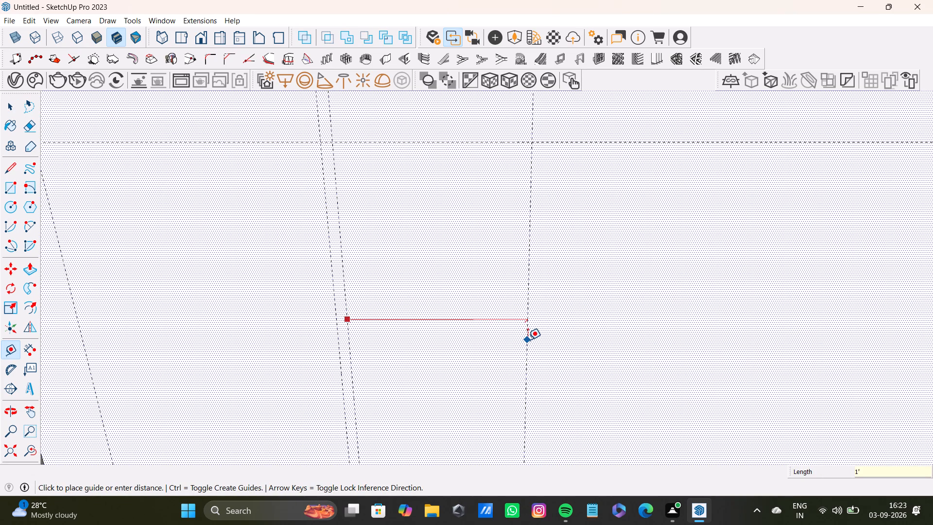
pyautogui.press('Return')
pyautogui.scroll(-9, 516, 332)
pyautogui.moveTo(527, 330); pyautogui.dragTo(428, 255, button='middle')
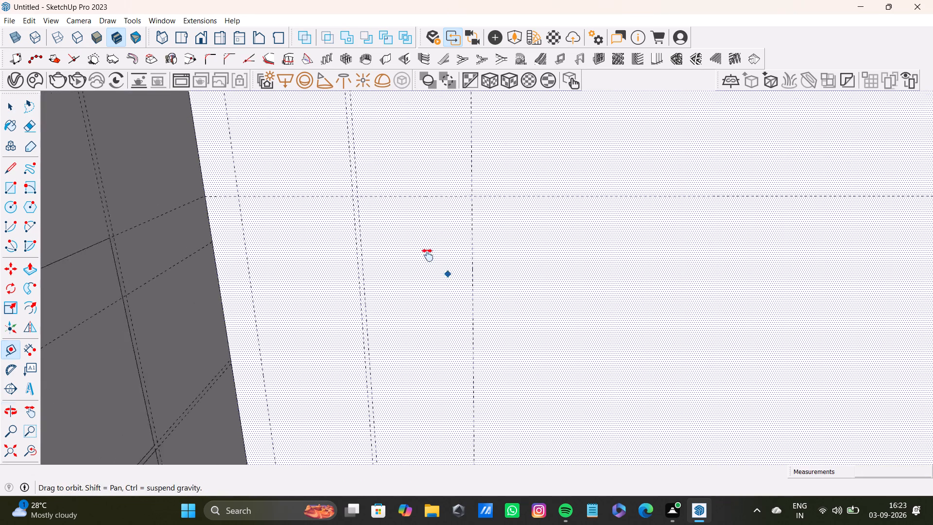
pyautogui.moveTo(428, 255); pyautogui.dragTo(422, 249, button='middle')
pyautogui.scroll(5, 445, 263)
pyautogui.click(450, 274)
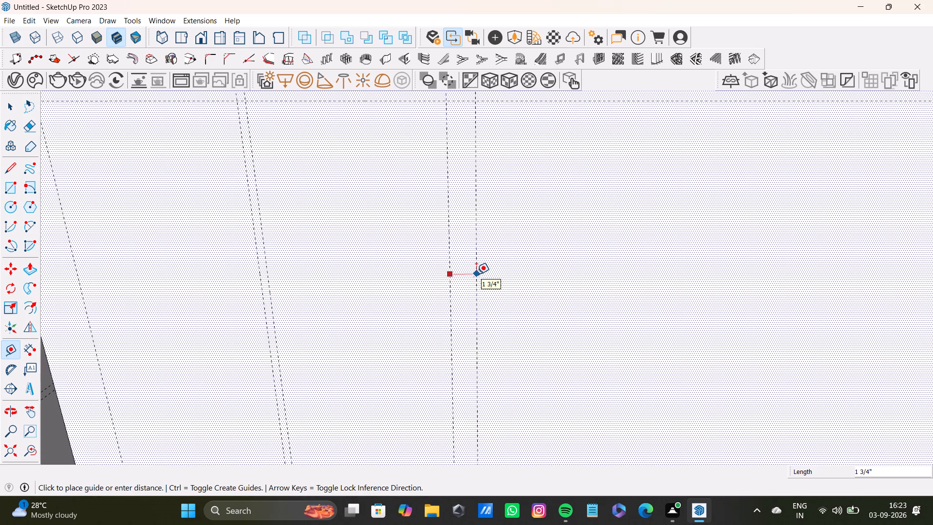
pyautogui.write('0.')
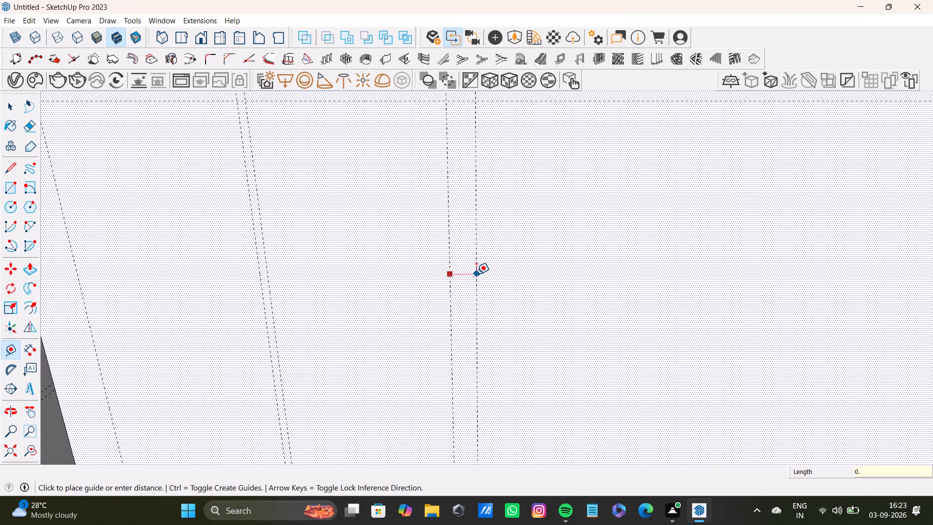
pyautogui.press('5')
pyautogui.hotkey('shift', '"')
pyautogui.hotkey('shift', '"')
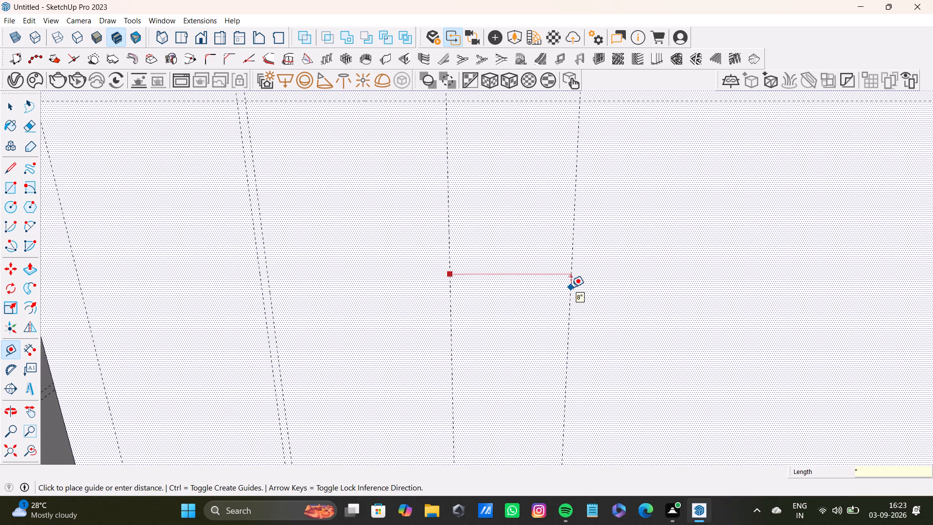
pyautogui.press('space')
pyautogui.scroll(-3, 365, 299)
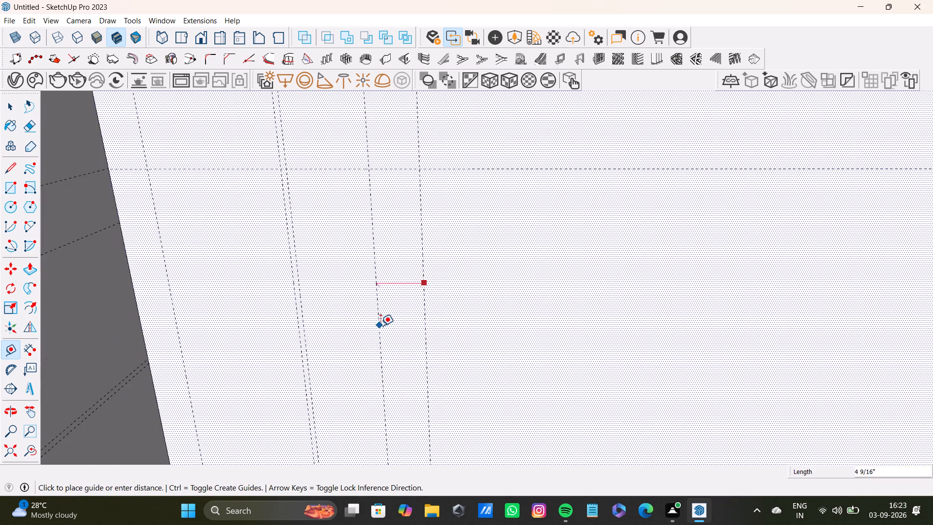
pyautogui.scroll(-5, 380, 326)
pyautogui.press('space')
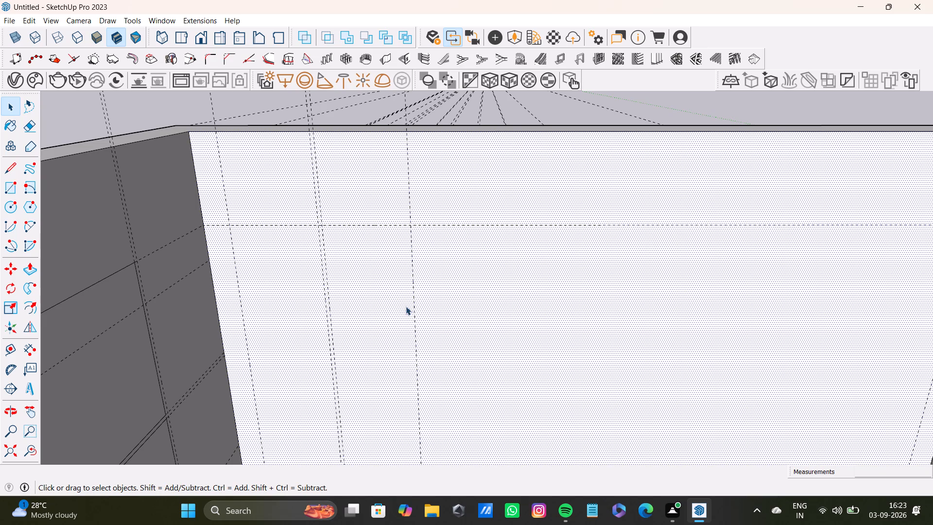
# Offset a vertical guide 0.5" beyond the second shutter's far guide to mark the second gap.
pyautogui.press('t')
pyautogui.scroll(4, 411, 312)
pyautogui.moveTo(418, 322); pyautogui.dragTo(423, 323)
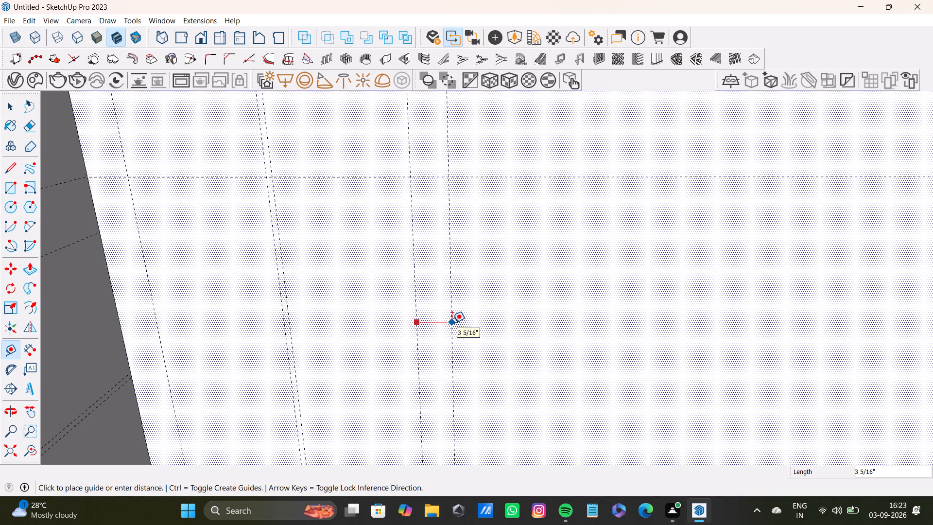
pyautogui.write('0.')
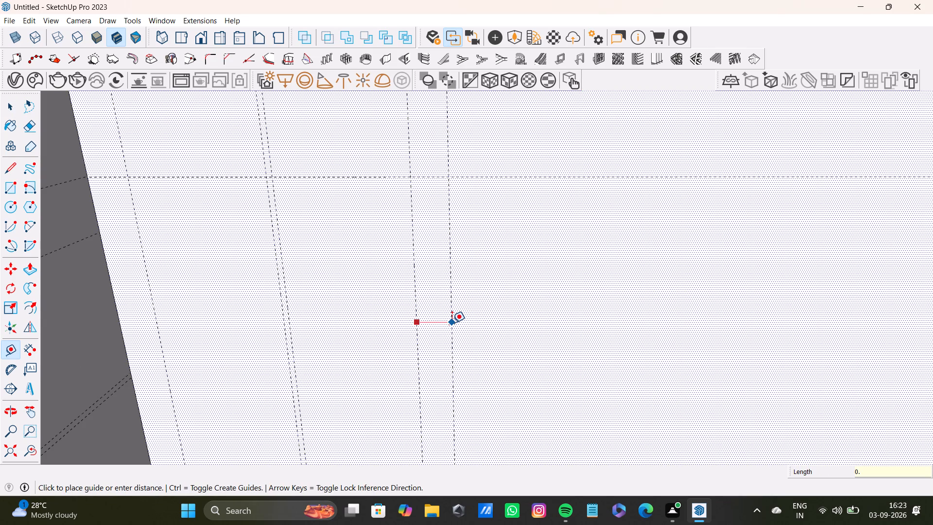
pyautogui.press('5')
pyautogui.hotkey('shift', '"')
pyautogui.press('Return')
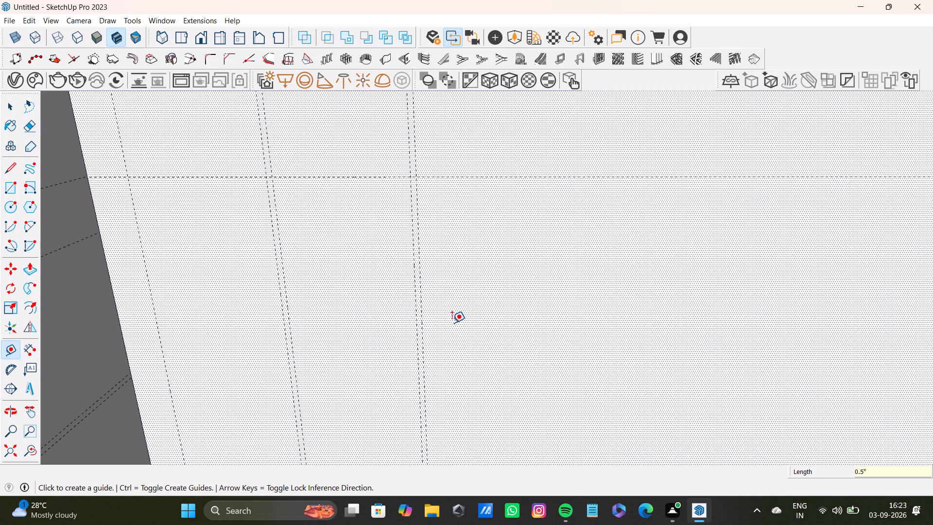
# Place a vertical guide 2' beyond the second gap's outer guide for the wide middle shutter.
pyautogui.scroll(-7, 323, 201)
pyautogui.scroll(8, 394, 263)
pyautogui.click(385, 292)
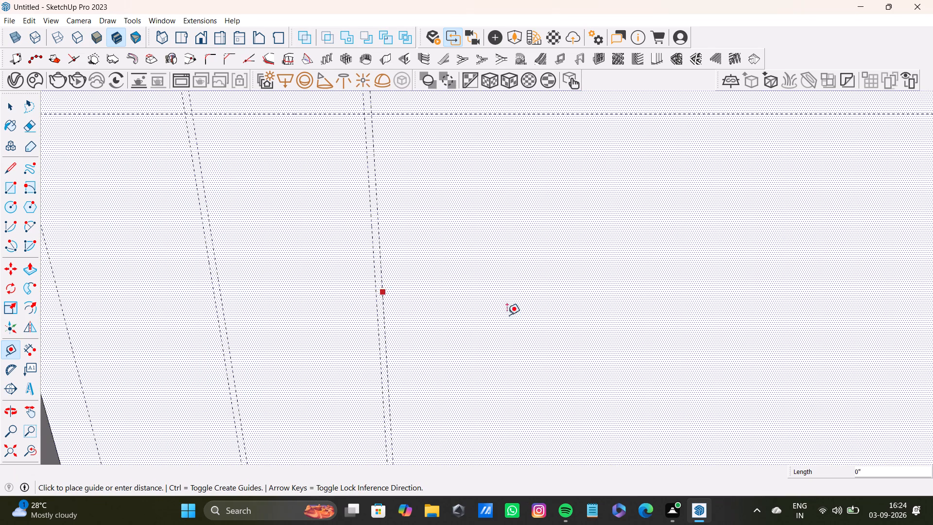
pyautogui.scroll(-6, 647, 346)
pyautogui.moveTo(657, 359); pyautogui.dragTo(613, 284, button='middle')
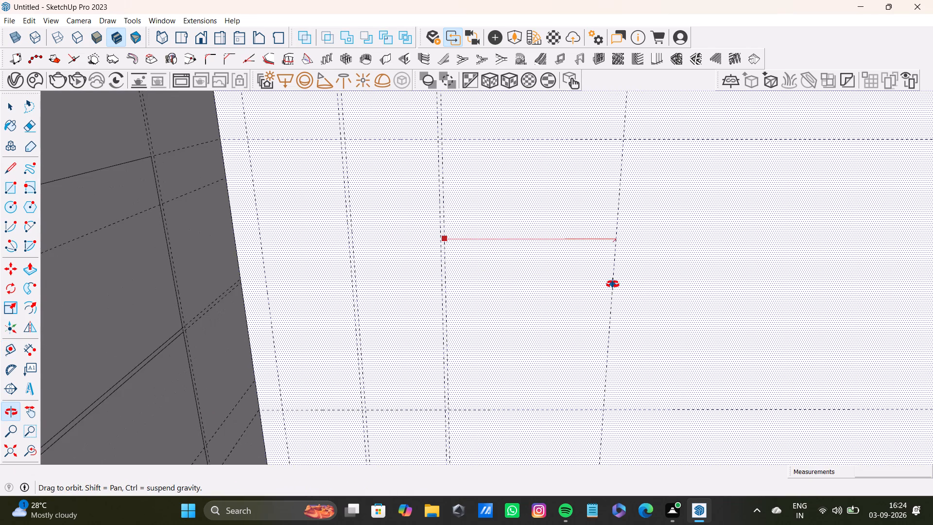
pyautogui.moveTo(613, 284); pyautogui.dragTo(486, 336, button='middle')
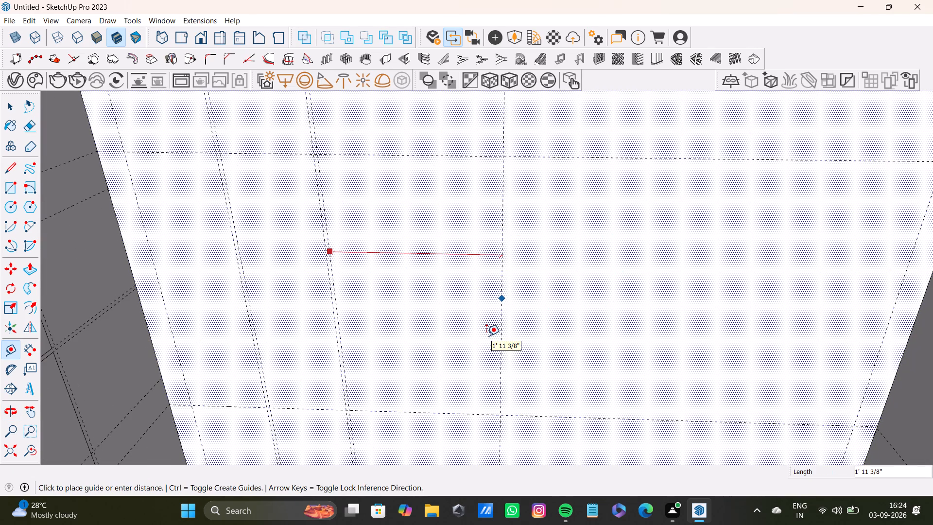
pyautogui.write("2'")
pyautogui.press('Return')
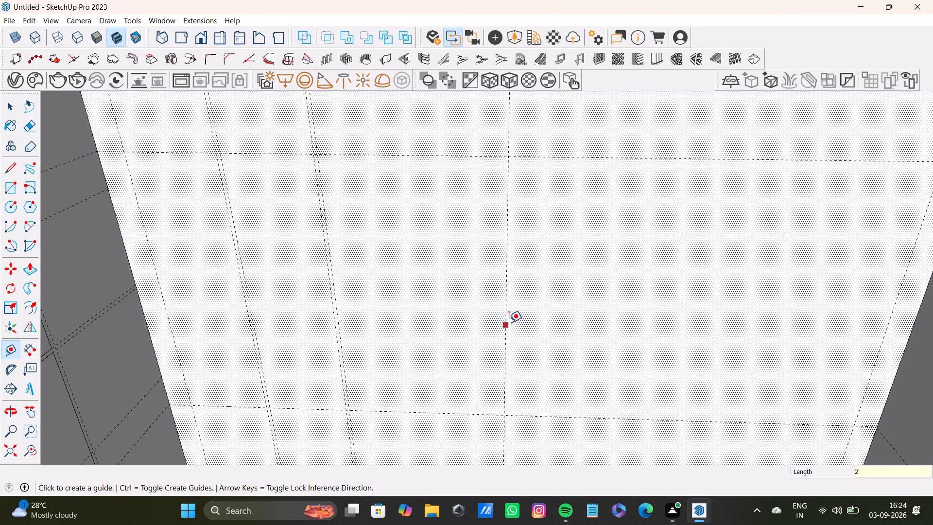
# Offset a vertical guide 0.5" beyond the 2' wide section's far guide to mark the third gap.
pyautogui.click(505, 329)
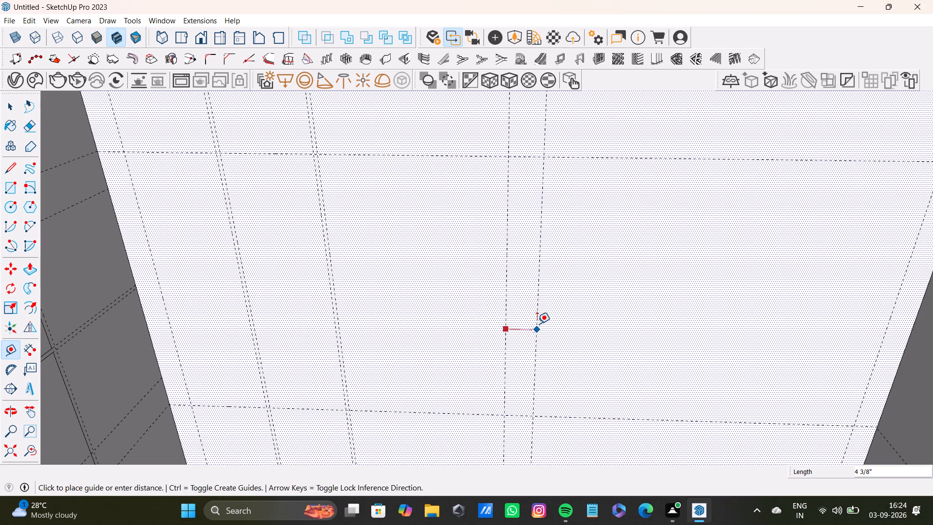
pyautogui.press('0')
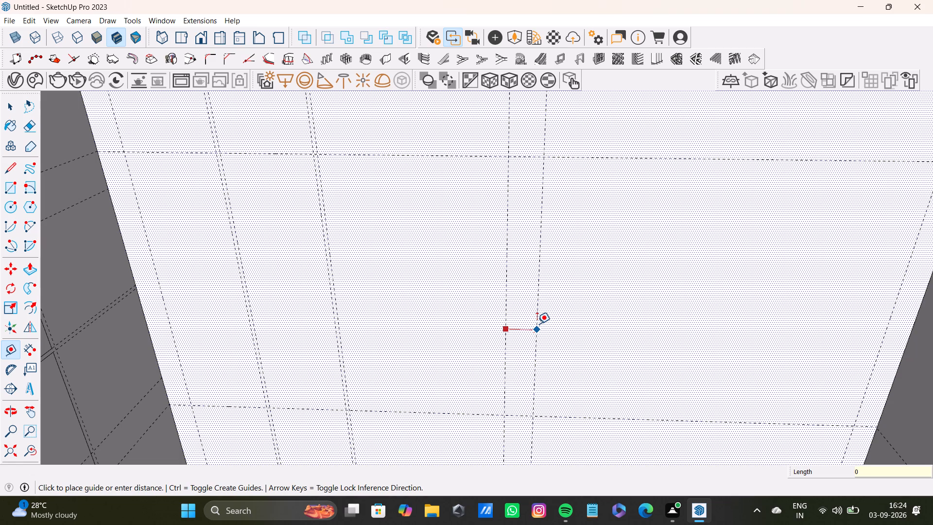
pyautogui.write('.5')
pyautogui.hotkey('shift', '"')
pyautogui.press('Return')
# Place a vertical guide 1' beyond the third gap's outer guide for the fourth shutter's width.
pyautogui.scroll(5, 471, 250)
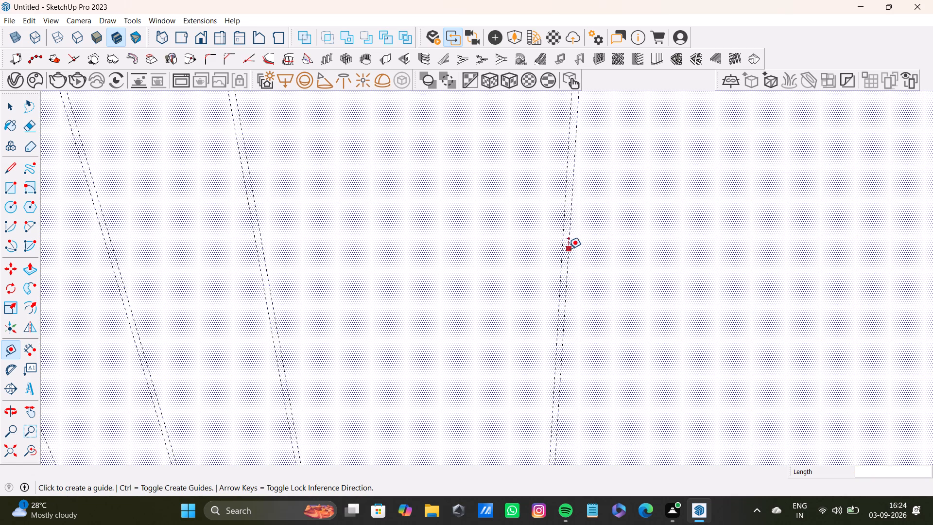
pyautogui.click(571, 249)
pyautogui.scroll(-6, 738, 266)
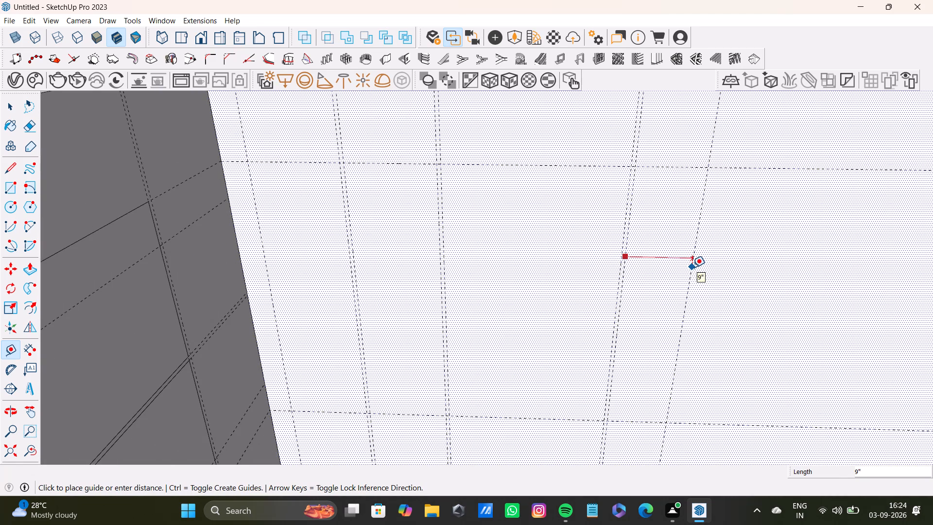
pyautogui.write("1'")
pyautogui.press('Return')
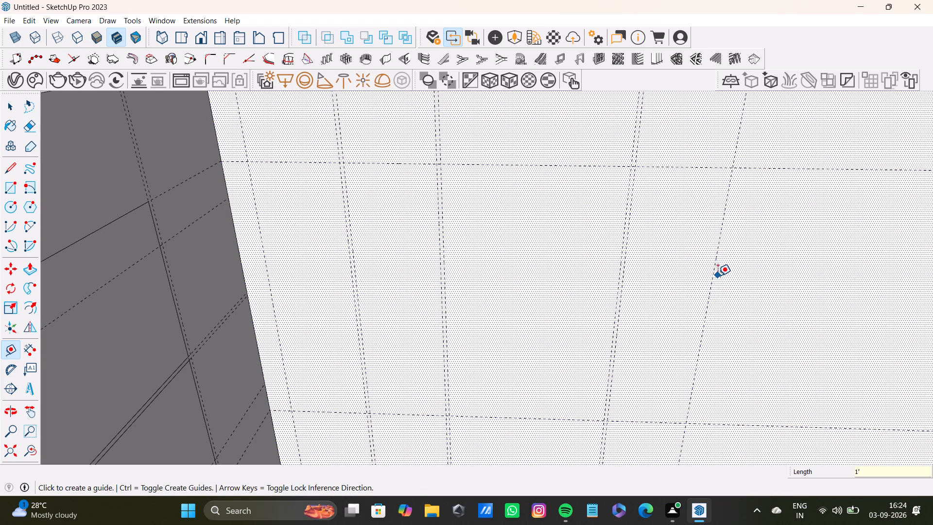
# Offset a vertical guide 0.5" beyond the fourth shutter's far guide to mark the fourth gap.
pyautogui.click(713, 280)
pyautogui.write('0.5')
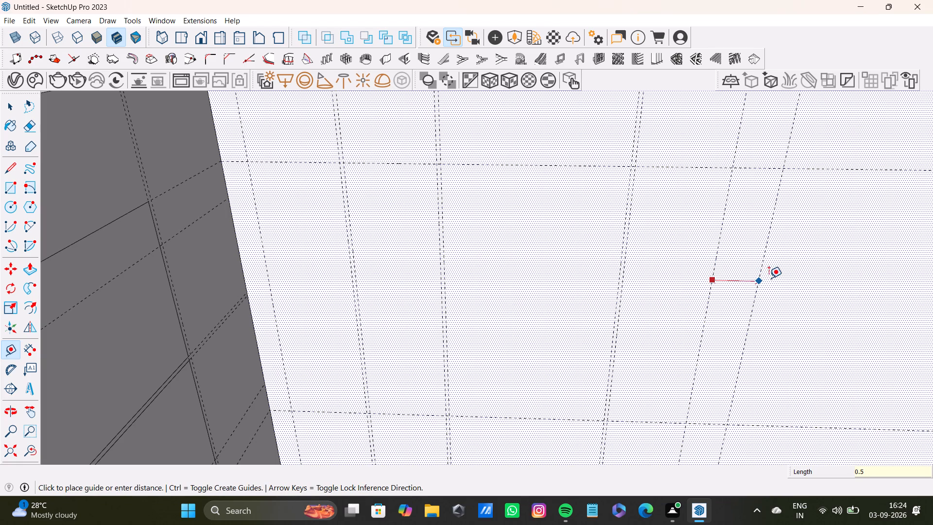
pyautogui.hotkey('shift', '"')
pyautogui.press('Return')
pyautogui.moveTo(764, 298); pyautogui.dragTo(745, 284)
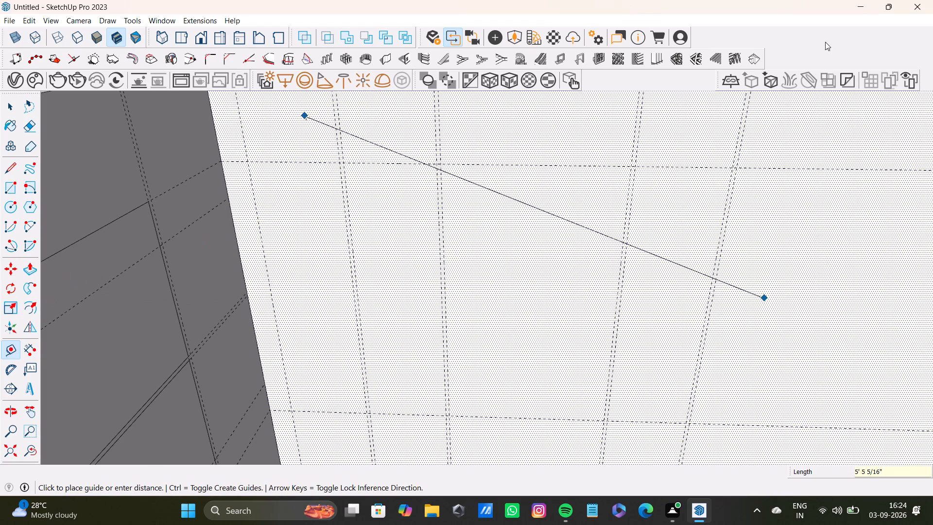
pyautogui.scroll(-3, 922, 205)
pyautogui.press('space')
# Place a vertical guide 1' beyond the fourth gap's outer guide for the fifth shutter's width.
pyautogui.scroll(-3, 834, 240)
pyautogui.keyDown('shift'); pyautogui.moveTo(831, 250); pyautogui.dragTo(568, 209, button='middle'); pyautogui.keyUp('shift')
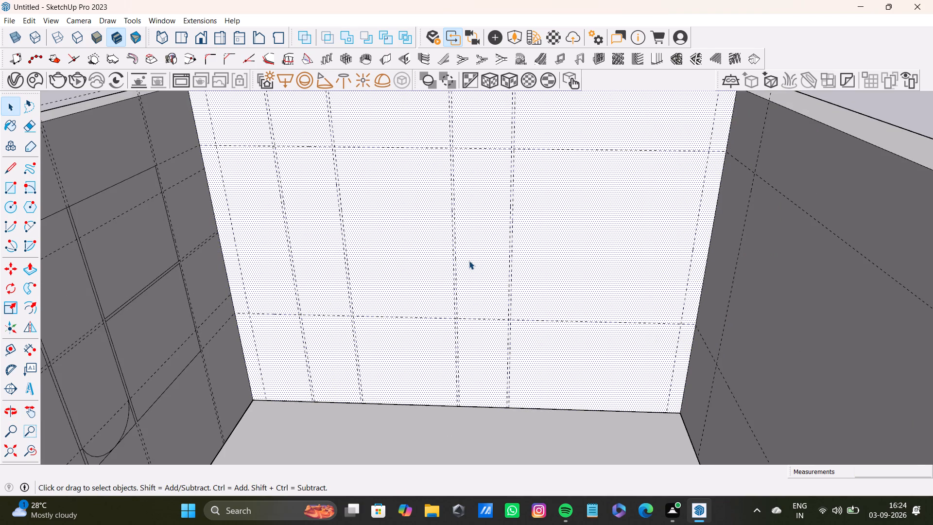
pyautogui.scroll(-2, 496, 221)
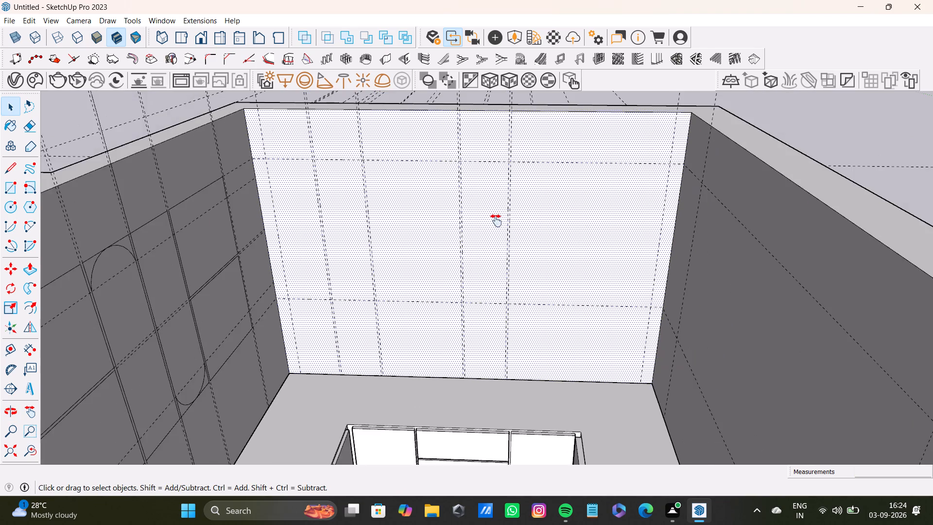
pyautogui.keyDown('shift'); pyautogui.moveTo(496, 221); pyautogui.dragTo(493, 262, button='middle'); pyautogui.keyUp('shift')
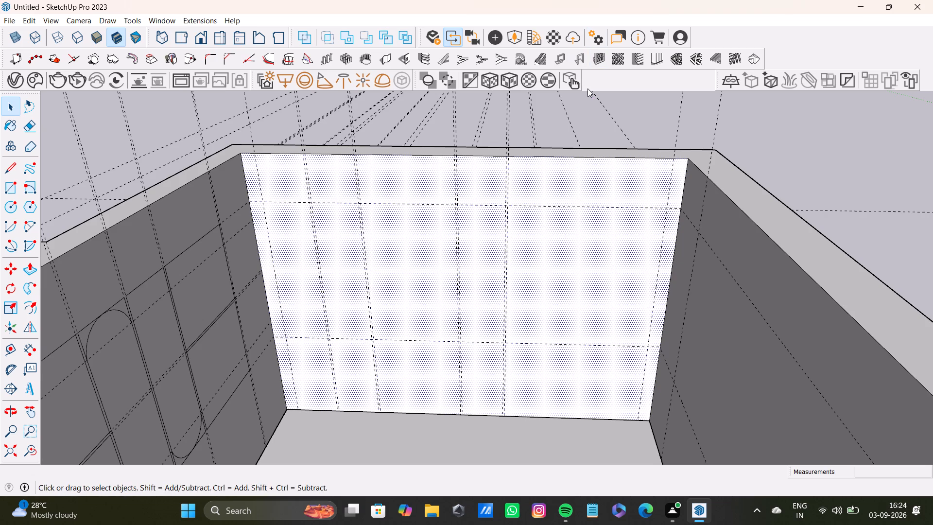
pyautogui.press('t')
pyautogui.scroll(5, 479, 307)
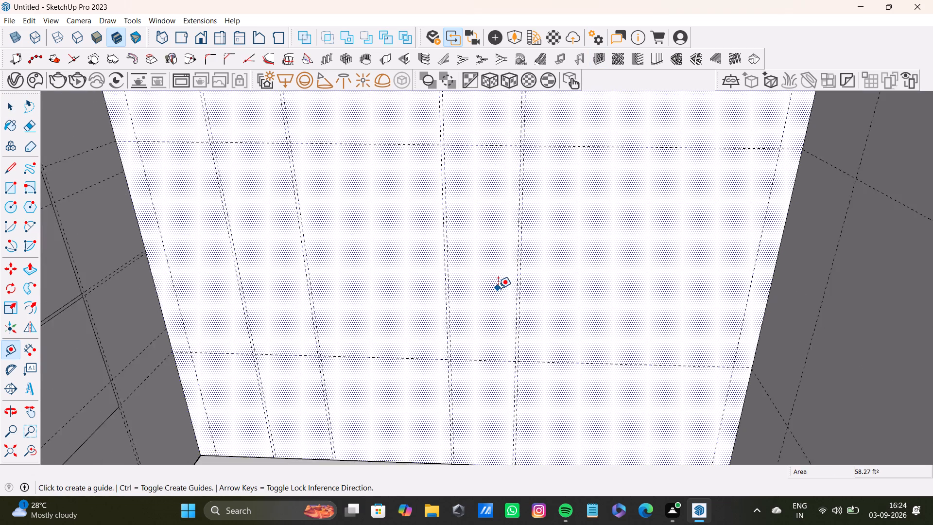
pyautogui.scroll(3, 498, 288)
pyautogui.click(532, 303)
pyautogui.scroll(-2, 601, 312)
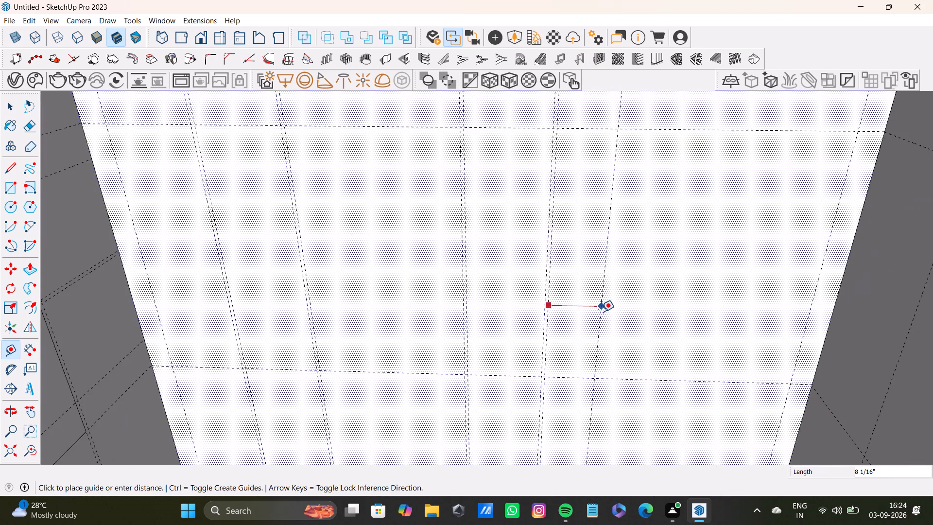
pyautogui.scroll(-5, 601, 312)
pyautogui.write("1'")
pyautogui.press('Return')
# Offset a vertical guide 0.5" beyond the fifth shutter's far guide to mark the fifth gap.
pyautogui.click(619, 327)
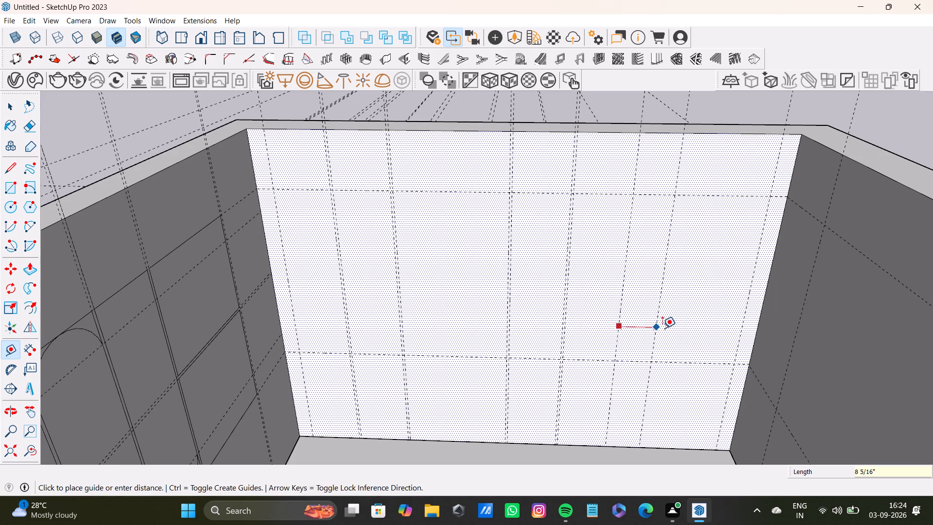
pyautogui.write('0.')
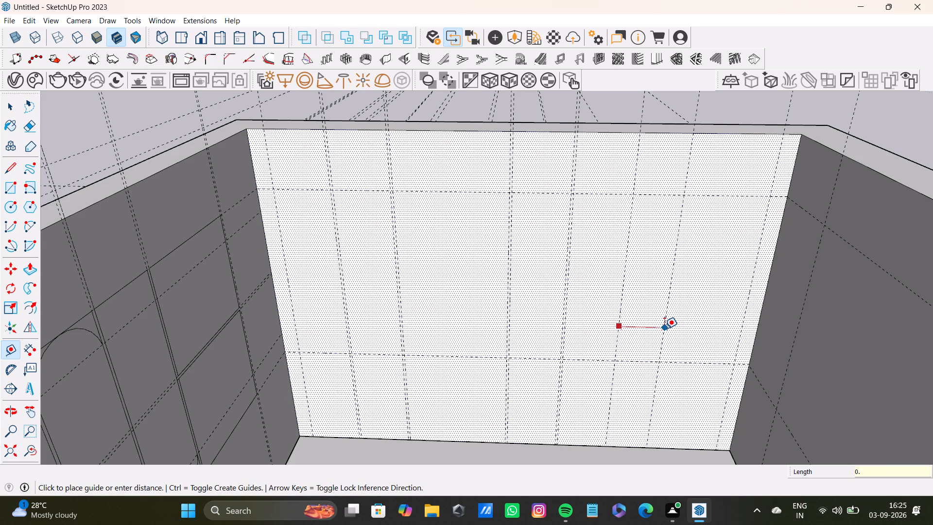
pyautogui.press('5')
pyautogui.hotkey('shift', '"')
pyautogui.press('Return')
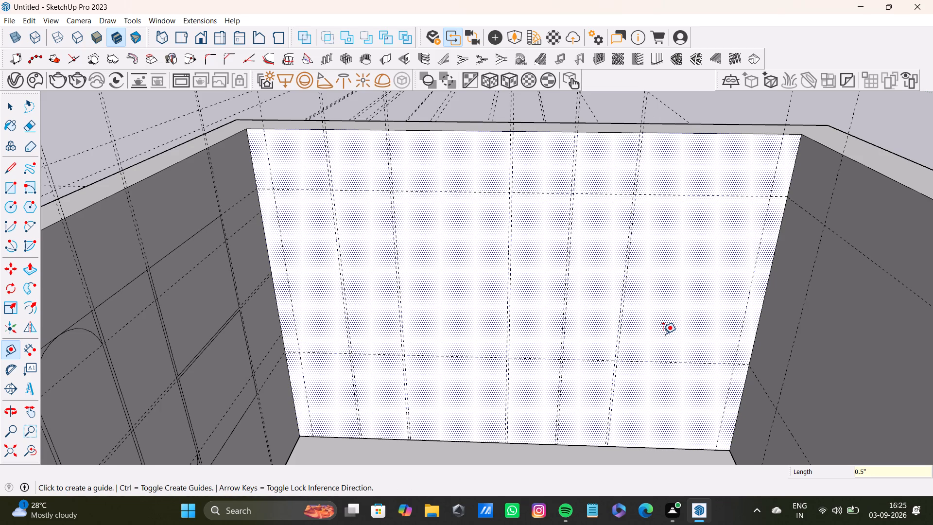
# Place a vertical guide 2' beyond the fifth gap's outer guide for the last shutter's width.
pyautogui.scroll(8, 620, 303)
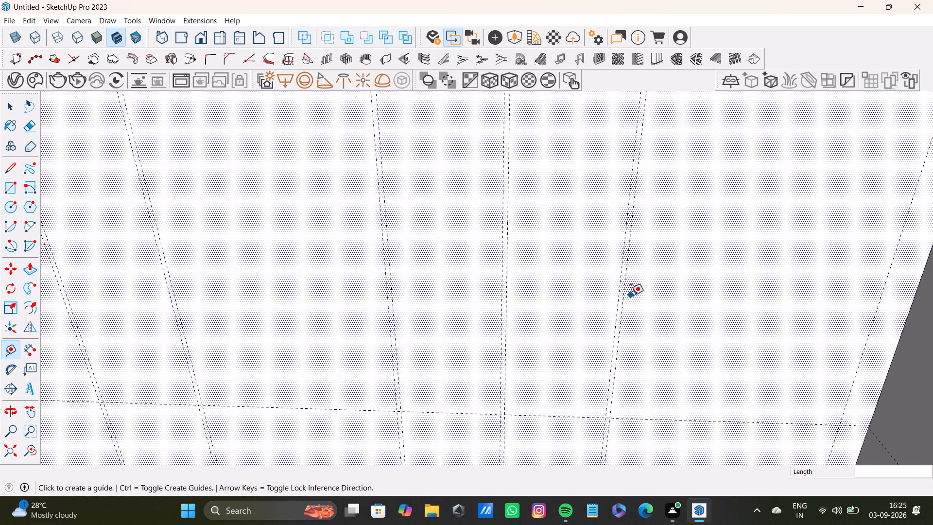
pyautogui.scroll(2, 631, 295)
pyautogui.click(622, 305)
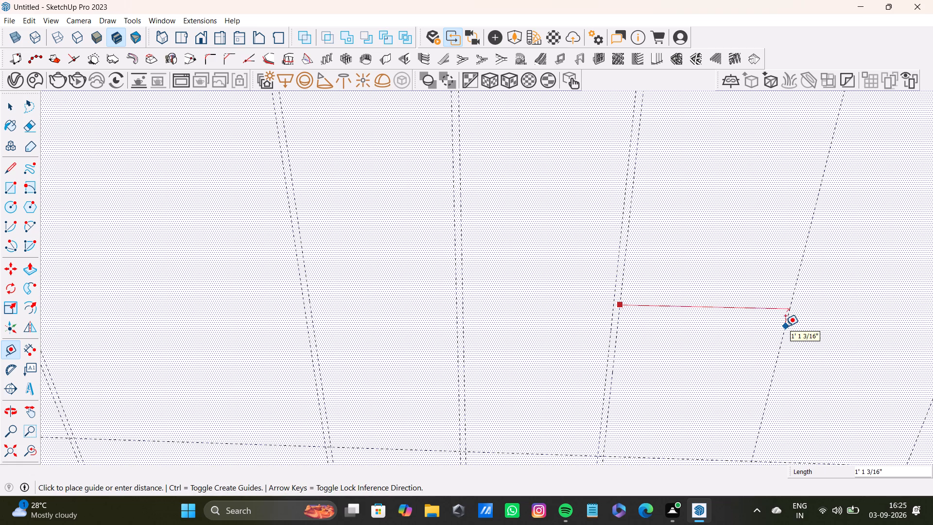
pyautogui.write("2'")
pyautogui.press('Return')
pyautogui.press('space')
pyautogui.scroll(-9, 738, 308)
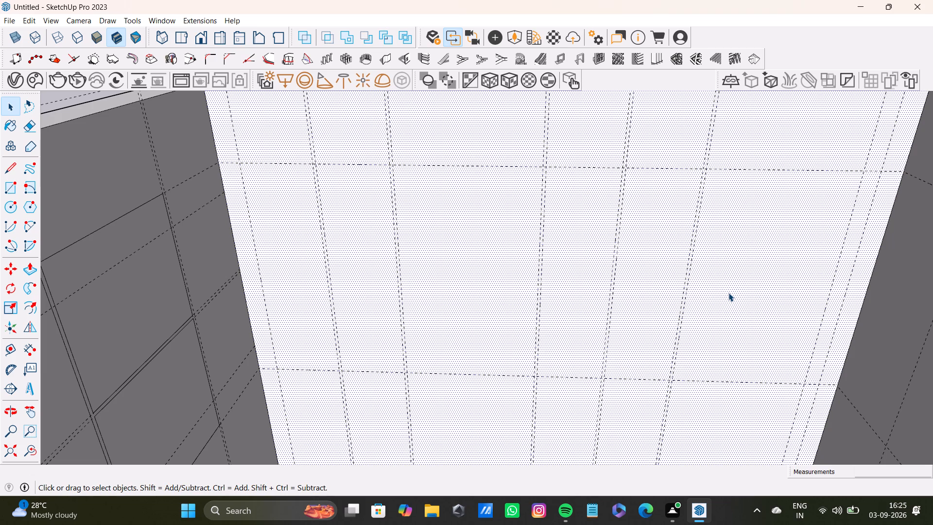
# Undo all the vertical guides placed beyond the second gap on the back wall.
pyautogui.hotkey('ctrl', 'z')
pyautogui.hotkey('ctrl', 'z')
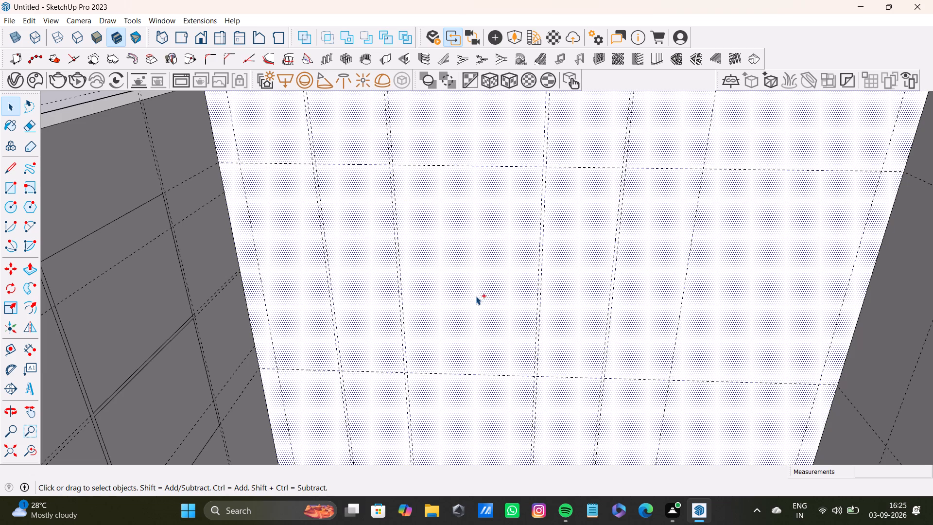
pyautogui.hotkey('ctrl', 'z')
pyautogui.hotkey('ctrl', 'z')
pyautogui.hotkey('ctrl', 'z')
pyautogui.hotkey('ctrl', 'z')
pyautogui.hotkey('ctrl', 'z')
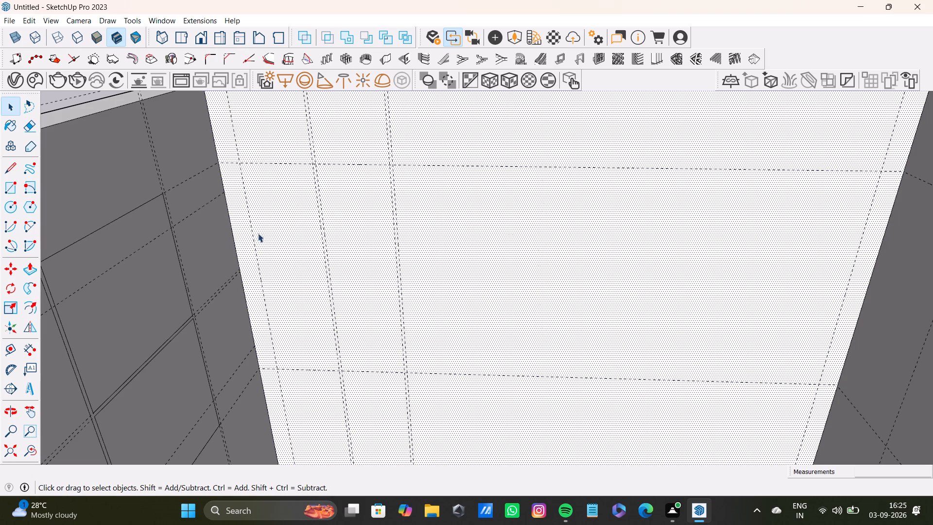
# Place a vertical guide 1' inward from the inset guide at the back wall's far end.
pyautogui.scroll(-3, 619, 230)
pyautogui.keyDown('shift'); pyautogui.moveTo(617, 242); pyautogui.dragTo(506, 235, button='middle'); pyautogui.keyUp('shift')
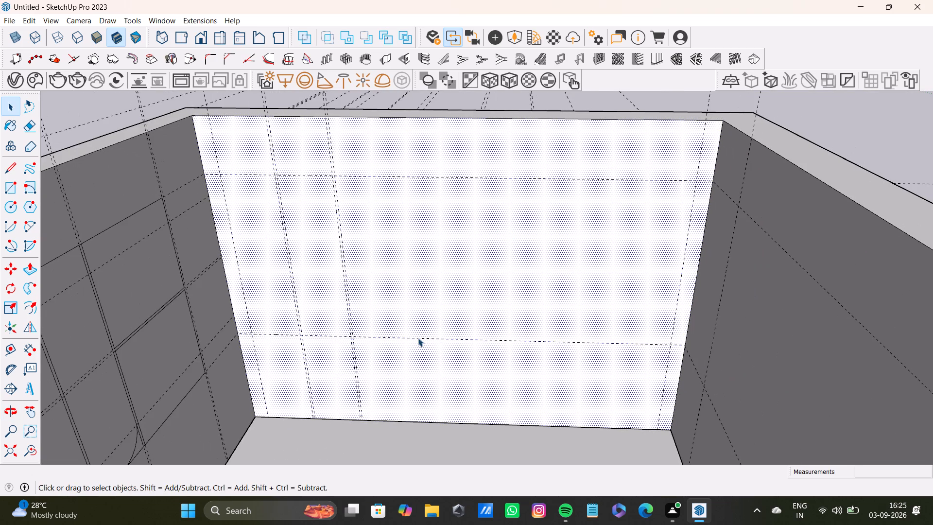
pyautogui.press('t')
pyautogui.scroll(3, 650, 292)
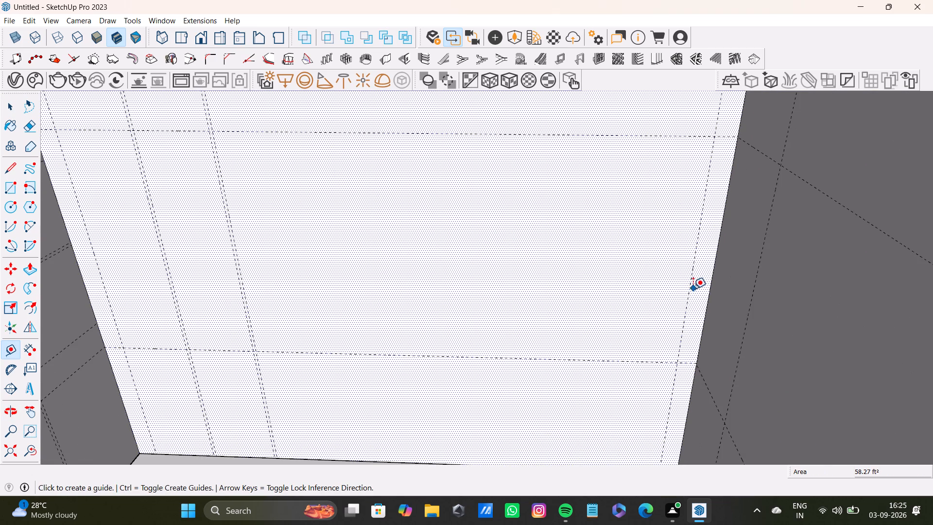
pyautogui.click(691, 290)
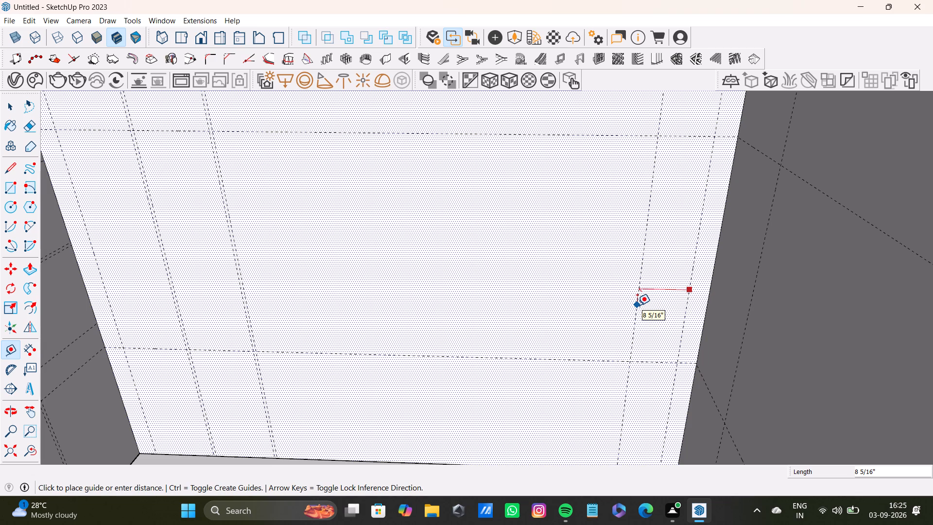
pyautogui.press('1')
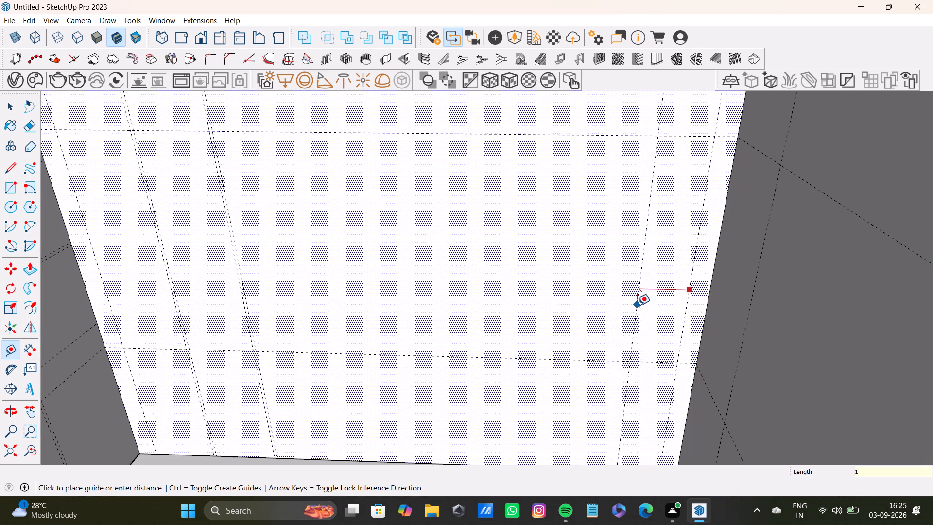
pyautogui.press("'")
pyautogui.press('Return')
# Offset a vertical guide 0.5" inward from the new 1' guide to mark the gap beside the far-end shutter.
pyautogui.click(614, 315)
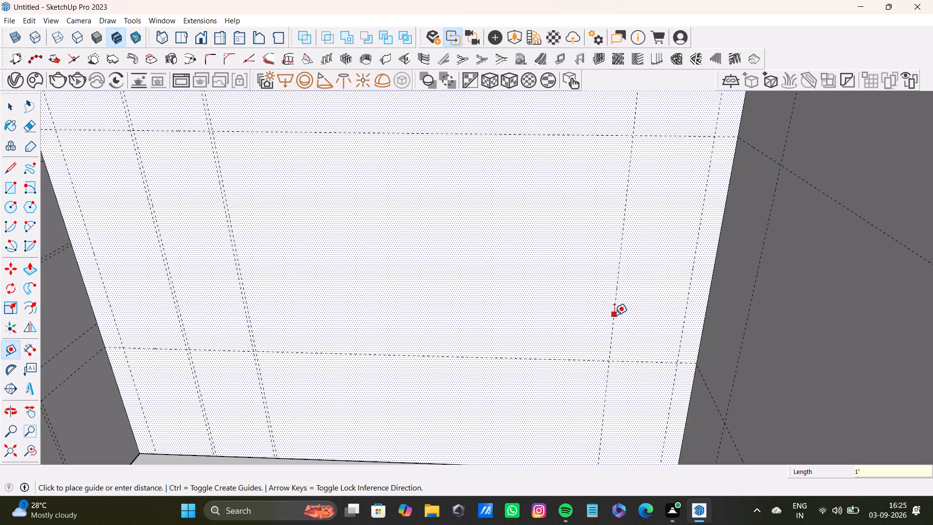
pyautogui.write('0.')
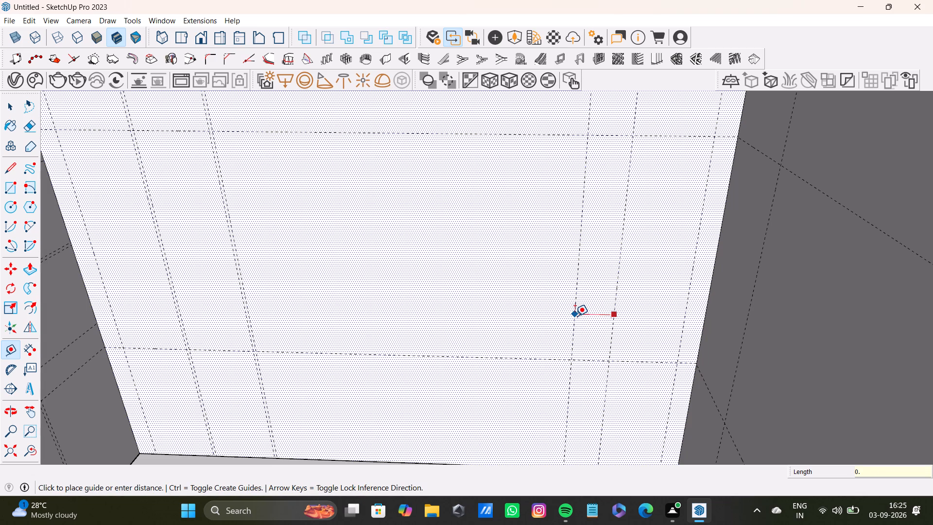
pyautogui.press('5')
pyautogui.hotkey('shift', '"')
pyautogui.press('Return')
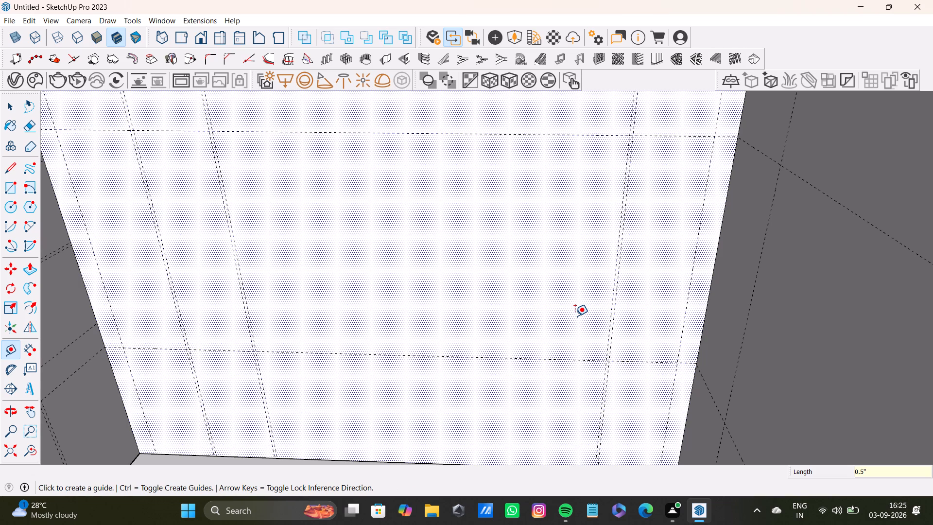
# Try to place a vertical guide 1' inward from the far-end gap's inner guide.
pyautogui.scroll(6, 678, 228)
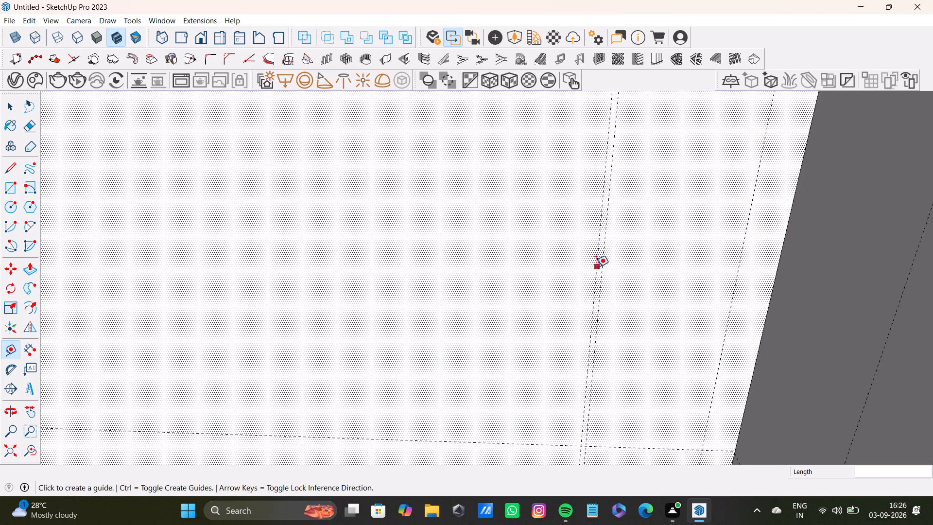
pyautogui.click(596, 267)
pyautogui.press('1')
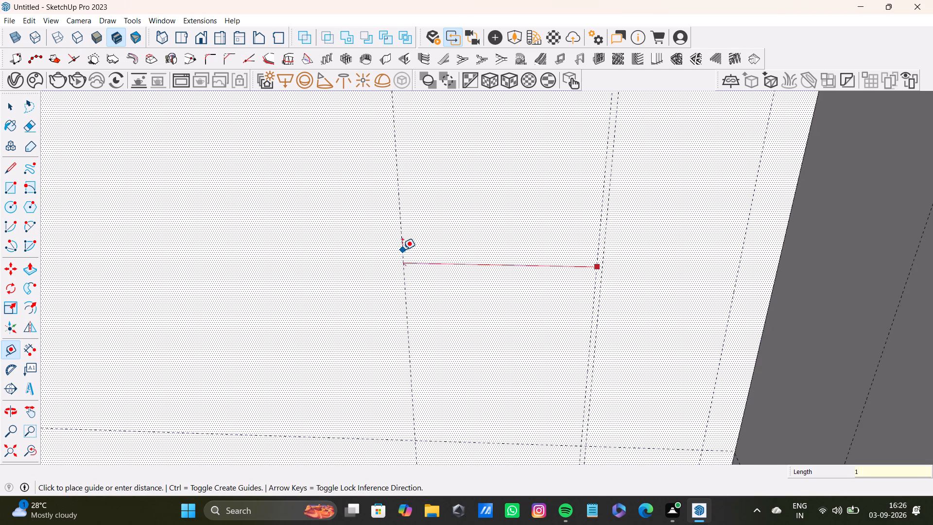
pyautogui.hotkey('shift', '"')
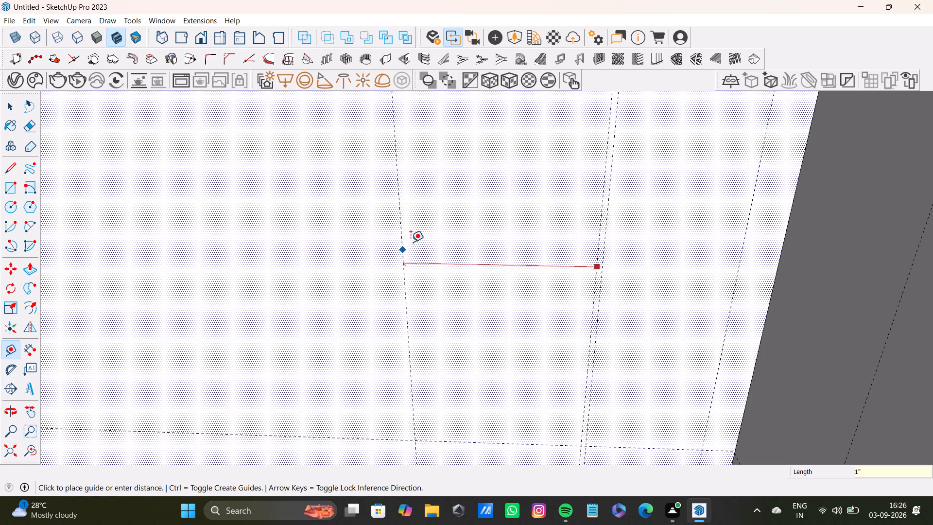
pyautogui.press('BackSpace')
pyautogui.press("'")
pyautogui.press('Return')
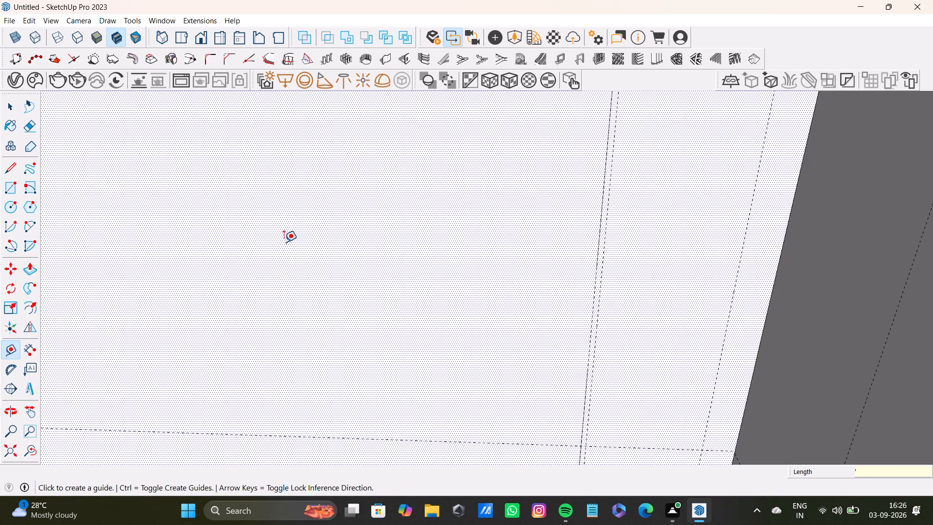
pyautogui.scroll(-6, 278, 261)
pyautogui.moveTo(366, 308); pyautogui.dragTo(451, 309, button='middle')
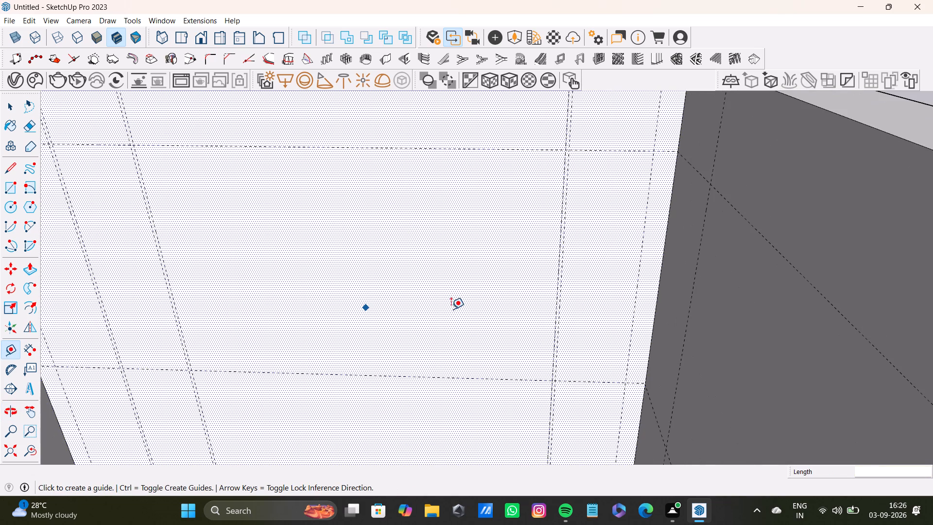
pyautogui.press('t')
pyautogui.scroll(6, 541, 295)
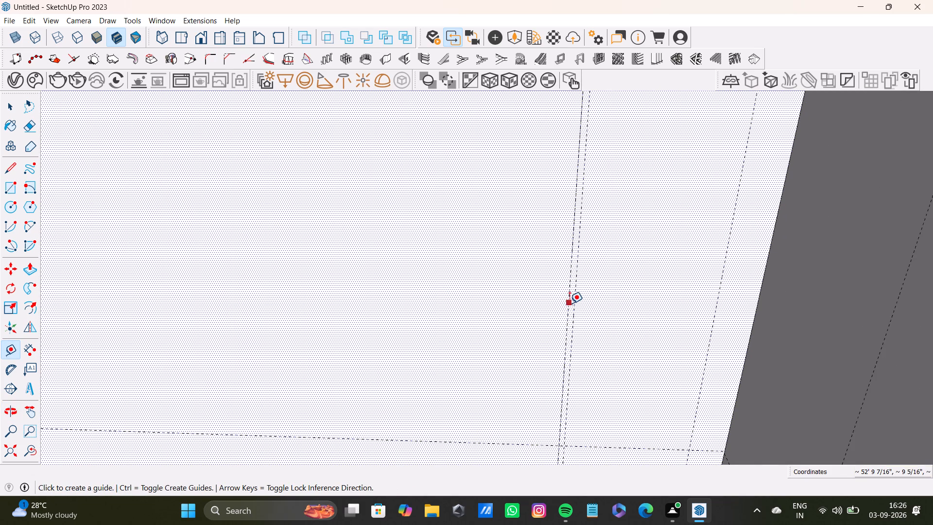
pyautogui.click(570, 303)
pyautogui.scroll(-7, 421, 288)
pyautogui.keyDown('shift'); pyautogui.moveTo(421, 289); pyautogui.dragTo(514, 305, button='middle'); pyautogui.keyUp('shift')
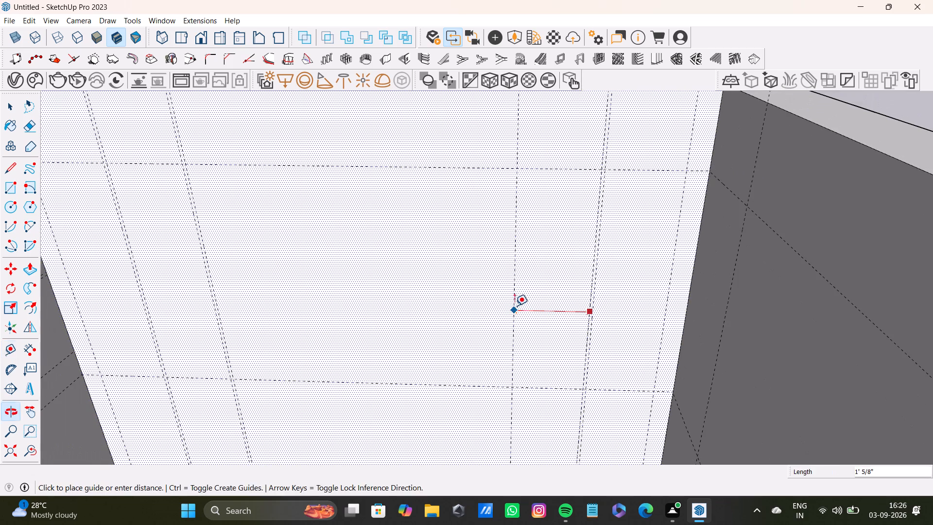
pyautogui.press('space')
# Place a vertical guide 1' inward from the far-end gap's inner guide for the adjacent shutter's width.
pyautogui.press('t')
pyautogui.scroll(4, 511, 482)
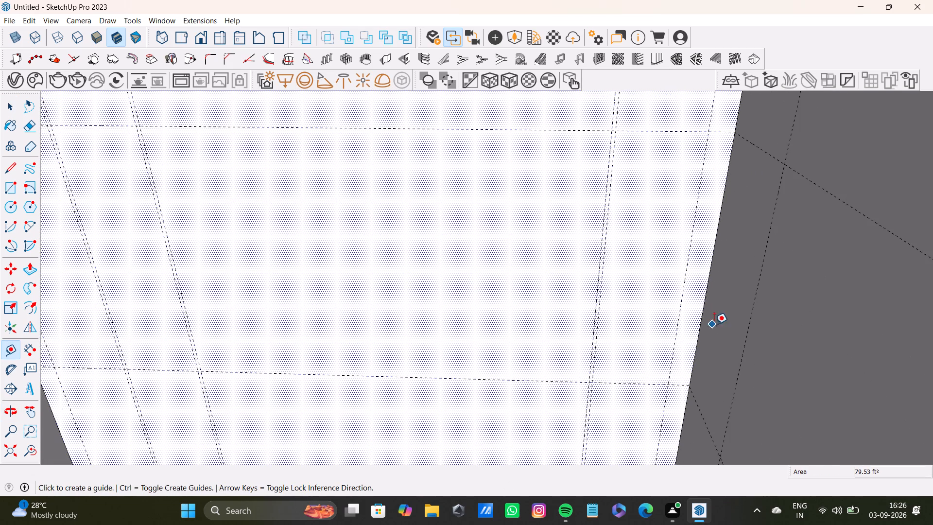
pyautogui.scroll(9, 536, 244)
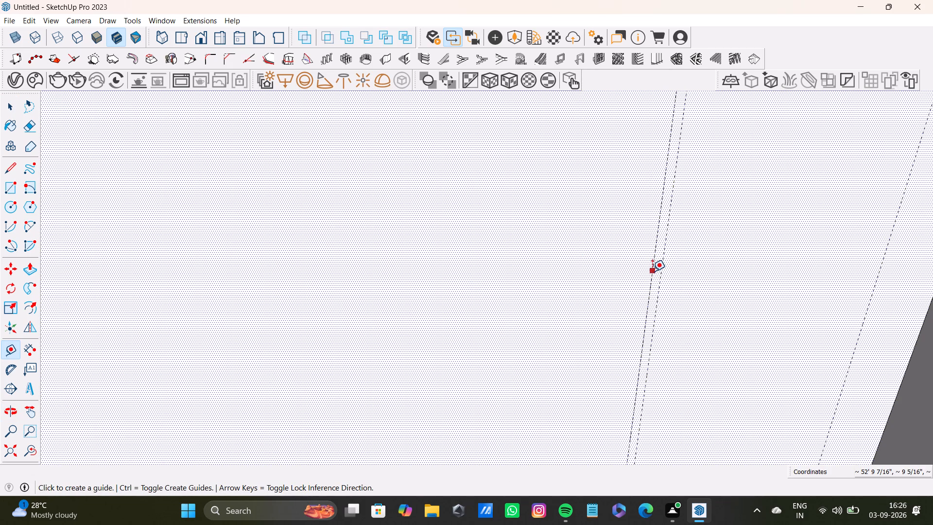
pyautogui.click(652, 271)
pyautogui.scroll(-8, 415, 271)
pyautogui.moveTo(400, 301); pyautogui.dragTo(456, 359, button='middle')
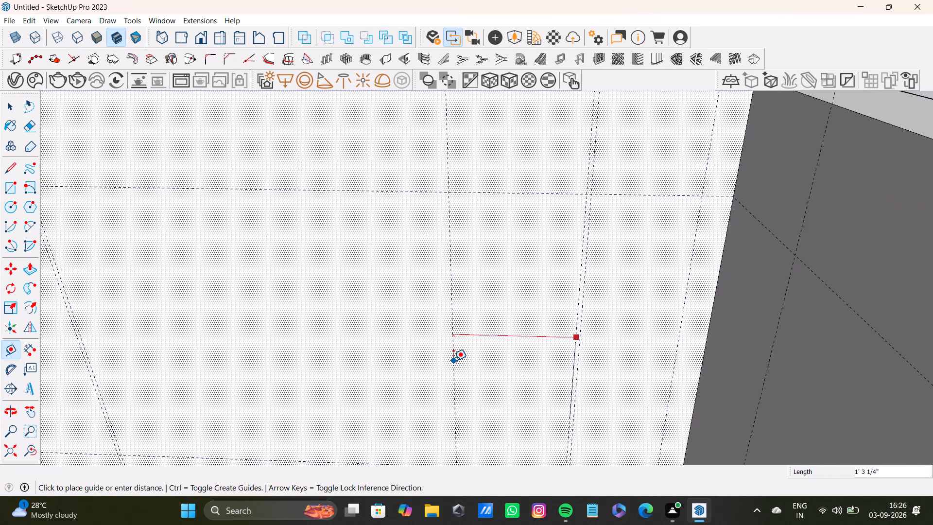
pyautogui.press('1')
pyautogui.press("'")
pyautogui.press('Return')
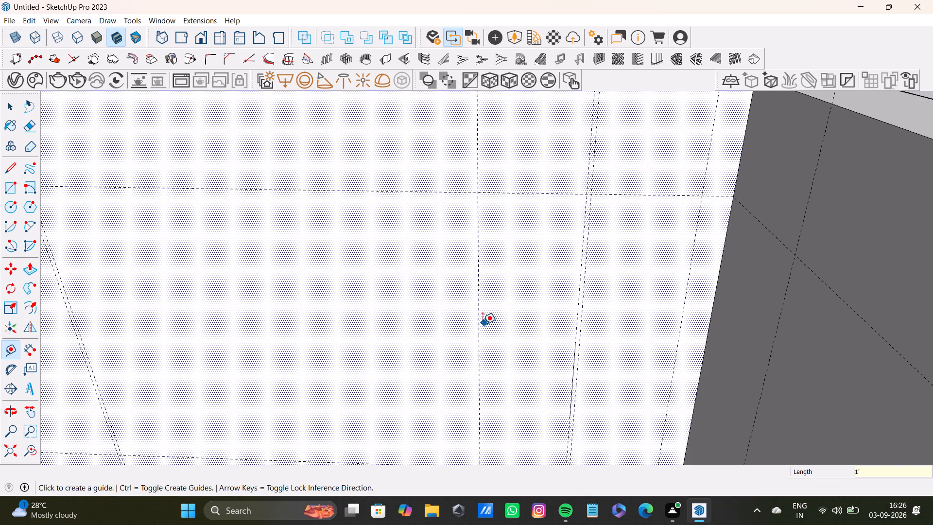
pyautogui.click(474, 340)
pyautogui.press('space')
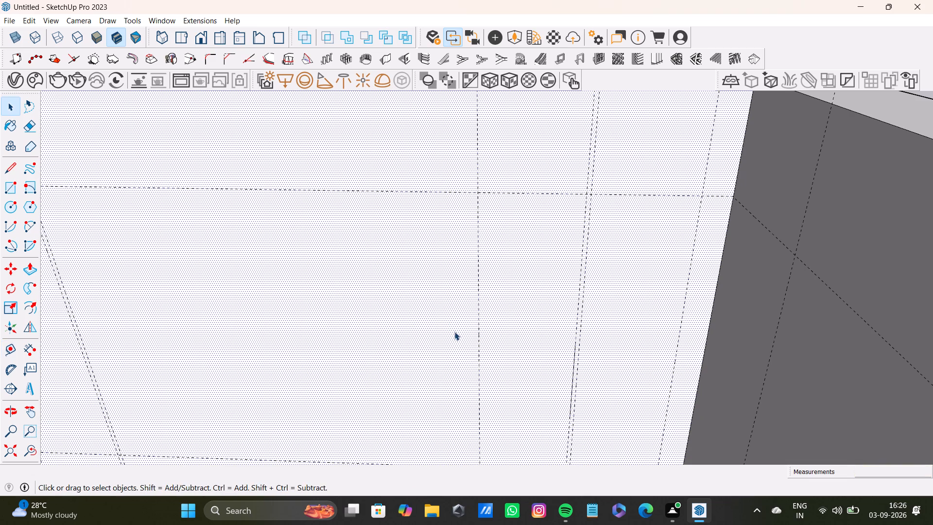
# Offset a vertical guide 0.5" inward from the newest 1' guide near the back wall's far end to mark the second gap.
pyautogui.press('t')
pyautogui.moveTo(481, 343); pyautogui.dragTo(468, 348)
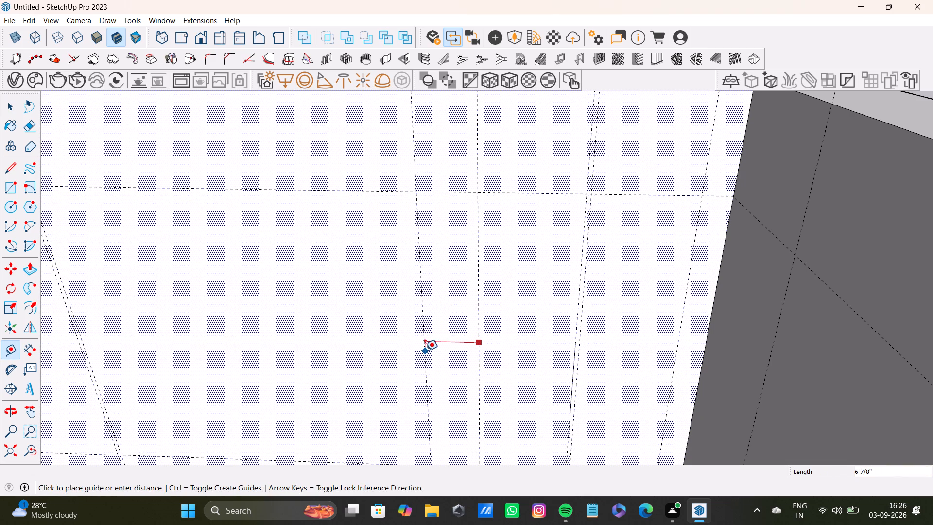
pyautogui.write('0.')
pyautogui.press('5')
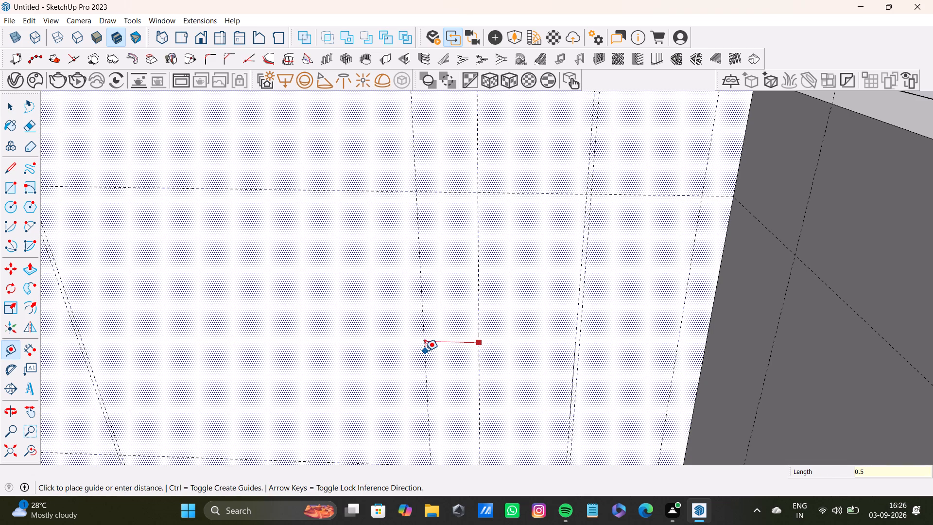
pyautogui.hotkey('shift', '"')
pyautogui.press('Return')
pyautogui.press('space')
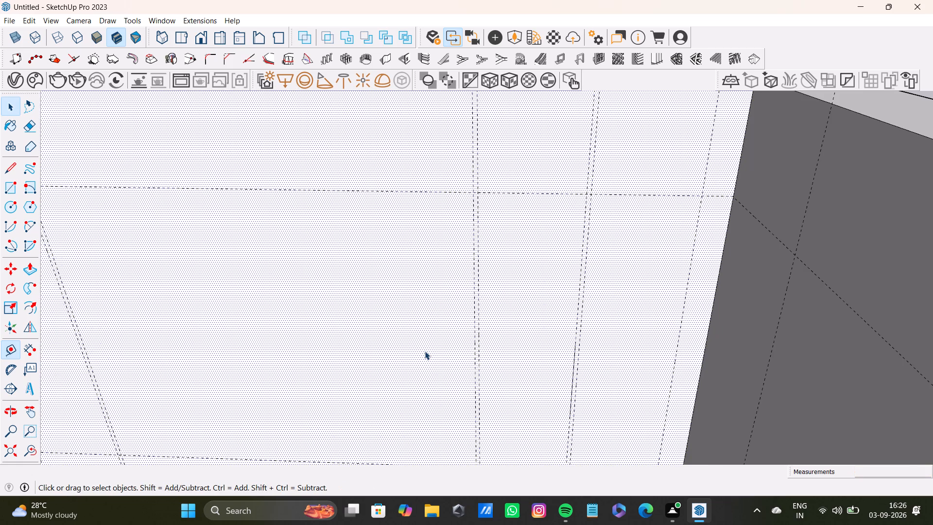
# Place a vertical guide 1' inward from the inner guide of the second gap at the back wall's opposite end.
pyautogui.scroll(-7, 425, 346)
pyautogui.moveTo(420, 342); pyautogui.dragTo(478, 306, button='middle')
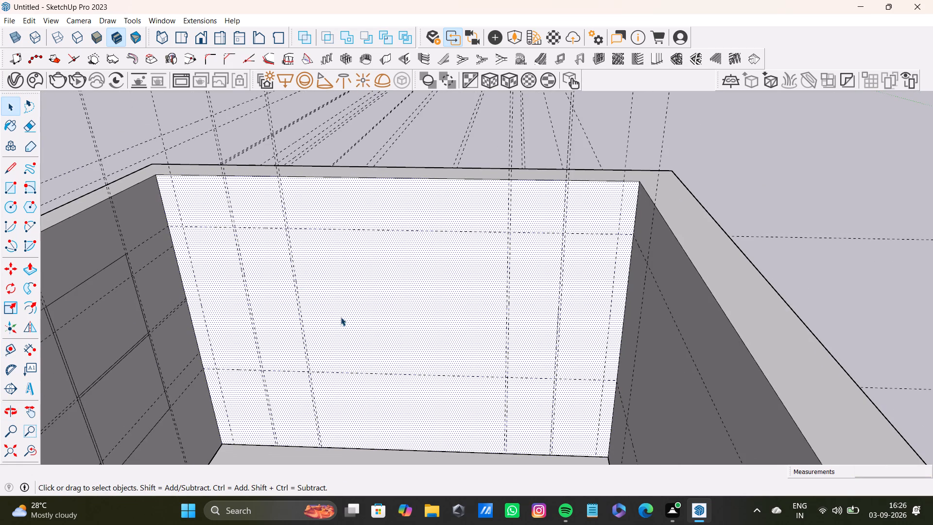
pyautogui.scroll(10, 288, 305)
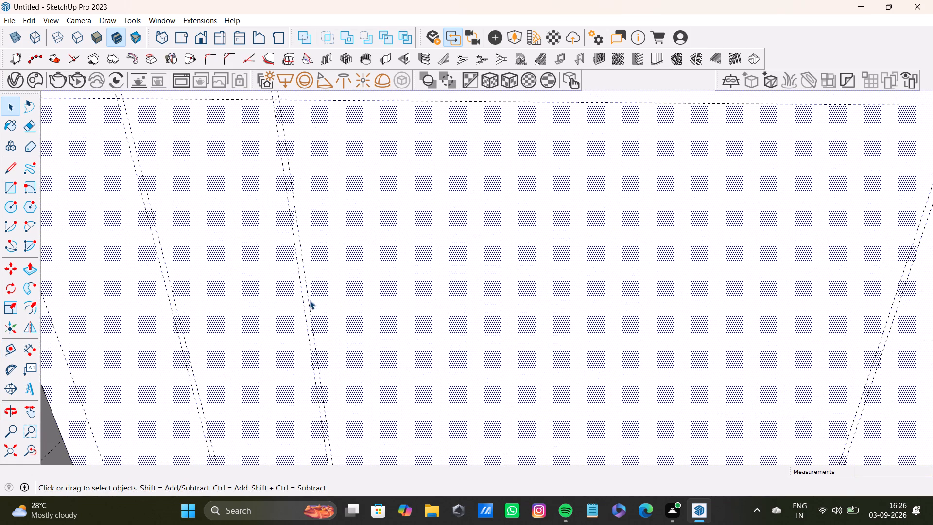
pyautogui.press('t')
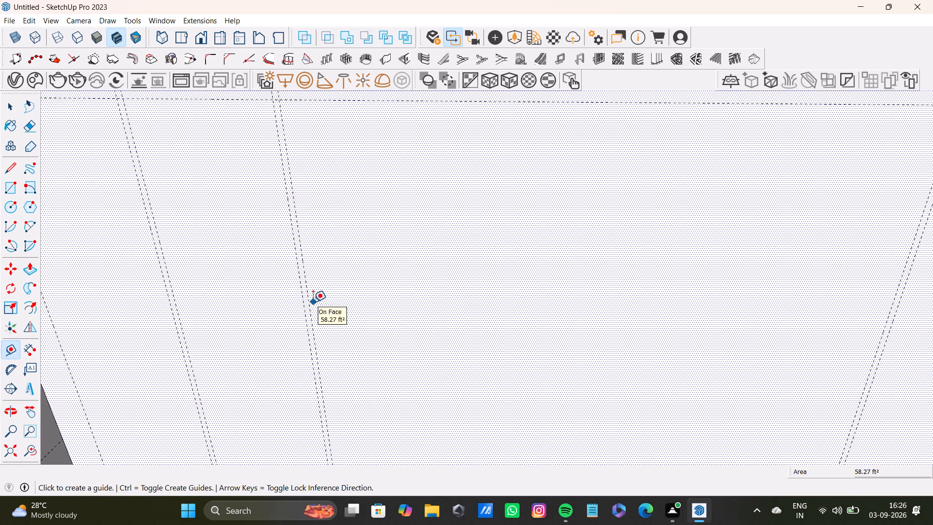
pyautogui.click(311, 302)
pyautogui.press('1')
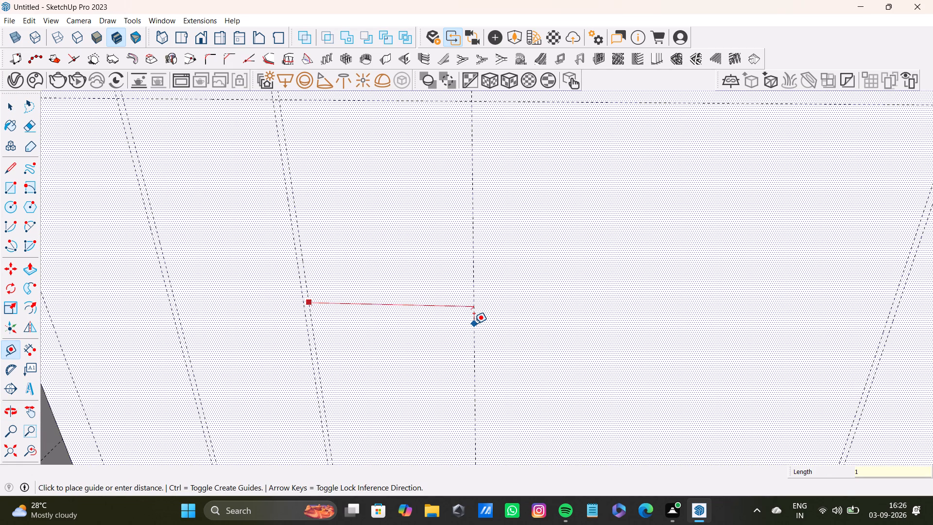
pyautogui.press("'")
pyautogui.press('Return')
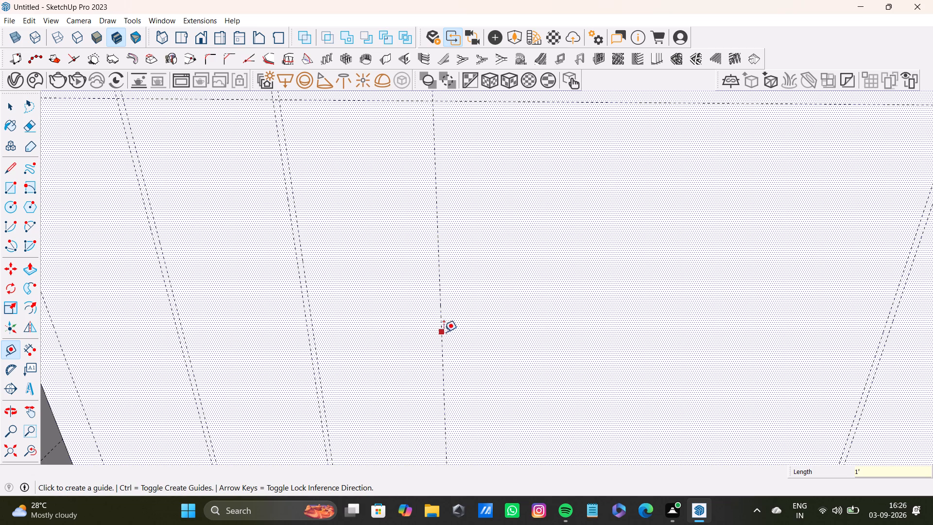
# Offset a vertical guide 0.5" inward from that new 1' guide to mark the gap beside the third shutter.
pyautogui.click(444, 332)
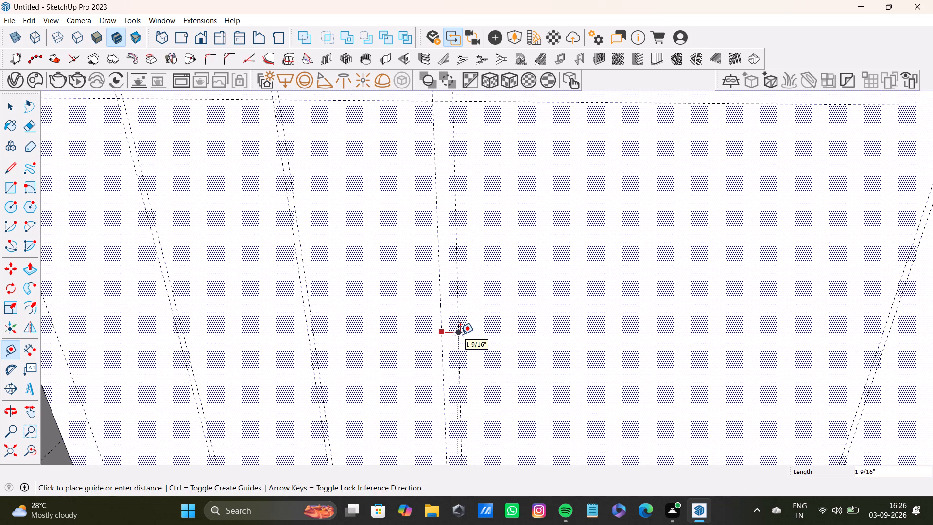
pyautogui.press('0')
pyautogui.press('.')
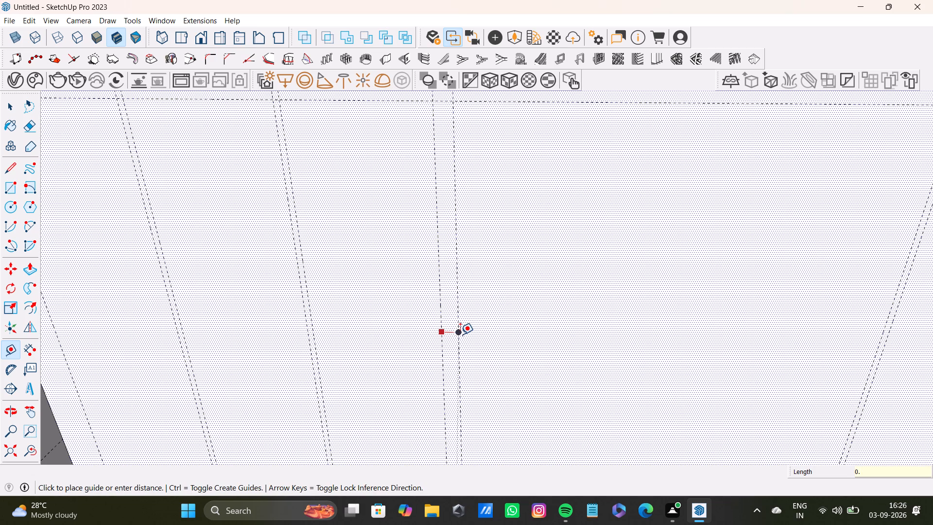
pyautogui.press('5')
pyautogui.hotkey('shift', '"')
pyautogui.press('Return')
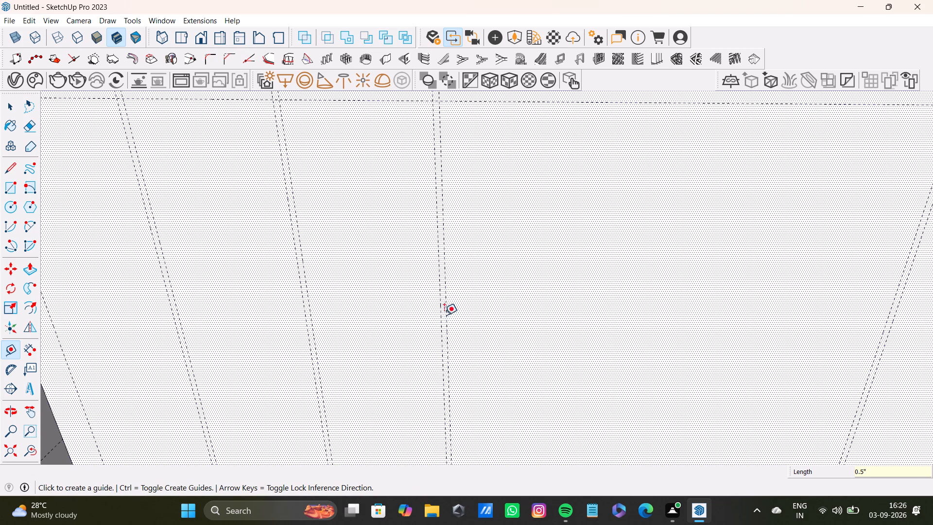
# Place a vertical guide 1' inward from the inner guide of the far end's second gap for the third shutter's width.
pyautogui.scroll(-5, 403, 275)
pyautogui.keyDown('shift'); pyautogui.moveTo(428, 296); pyautogui.dragTo(361, 287, button='middle'); pyautogui.keyUp('shift')
pyautogui.scroll(3, 521, 253)
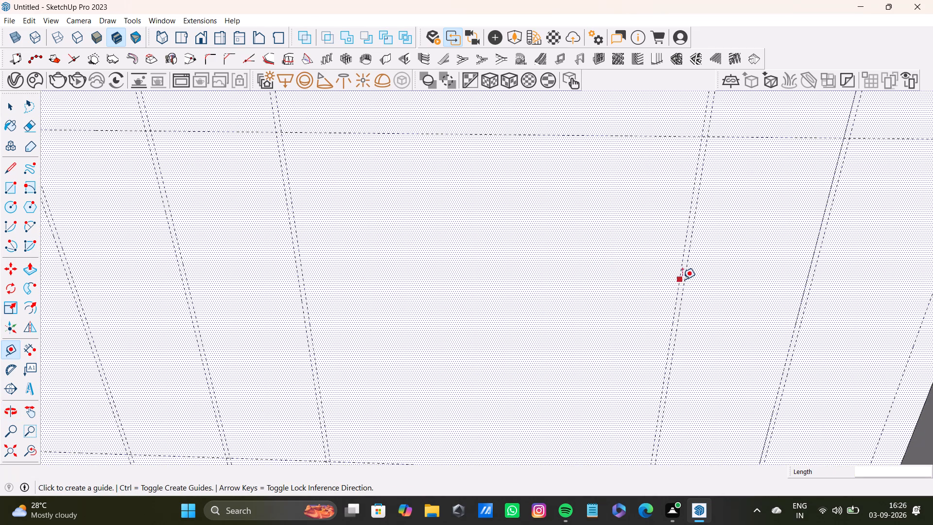
pyautogui.scroll(8, 686, 235)
pyautogui.click(689, 240)
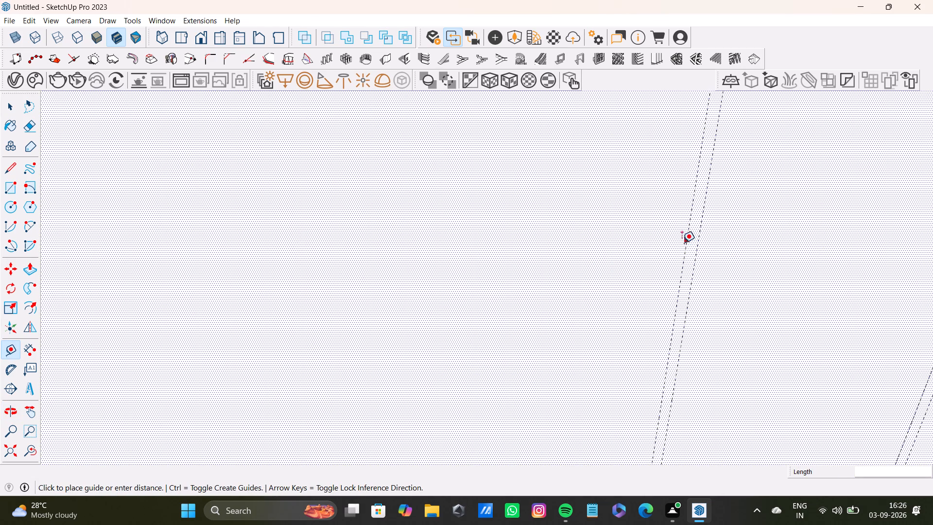
pyautogui.press('1')
pyautogui.press("'")
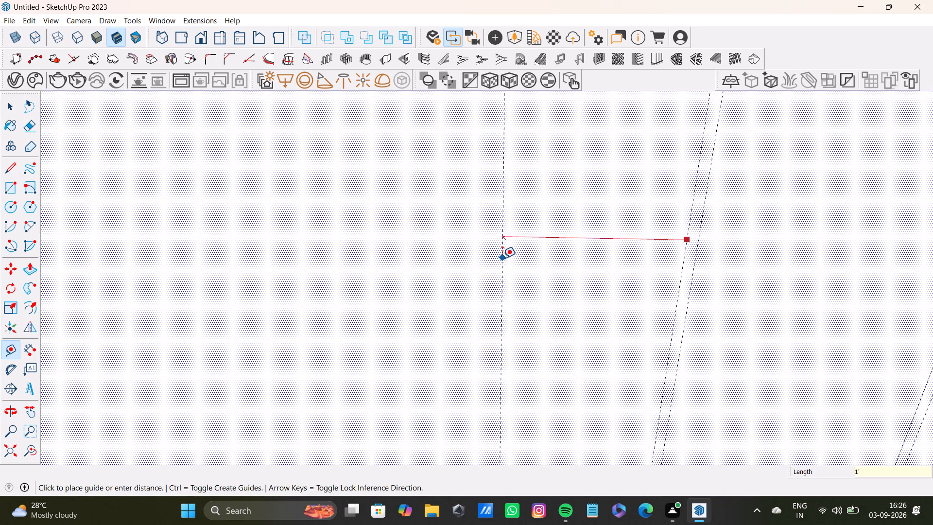
pyautogui.press('Return')
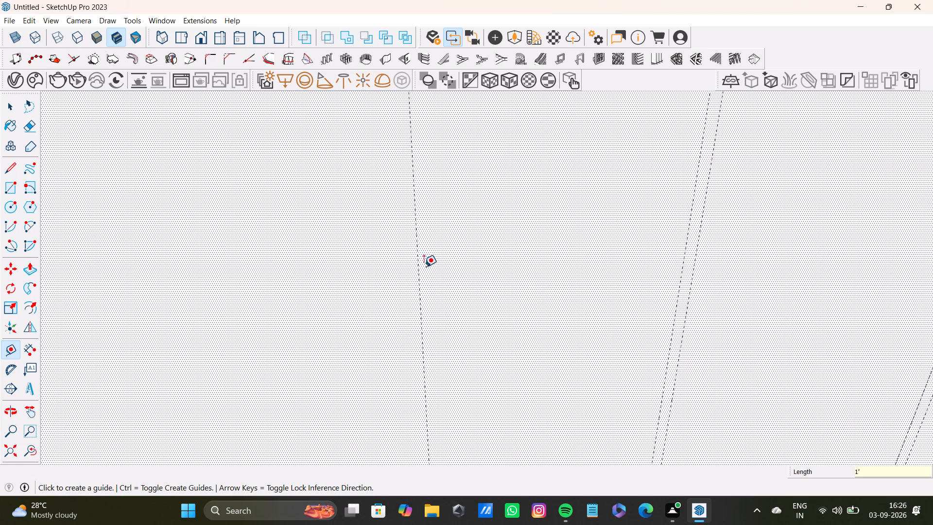
# Offset a vertical guide 0.5" inward from the new 1' guide to mark the gap beside the far end's third shutter.
pyautogui.click(422, 297)
pyautogui.press('0')
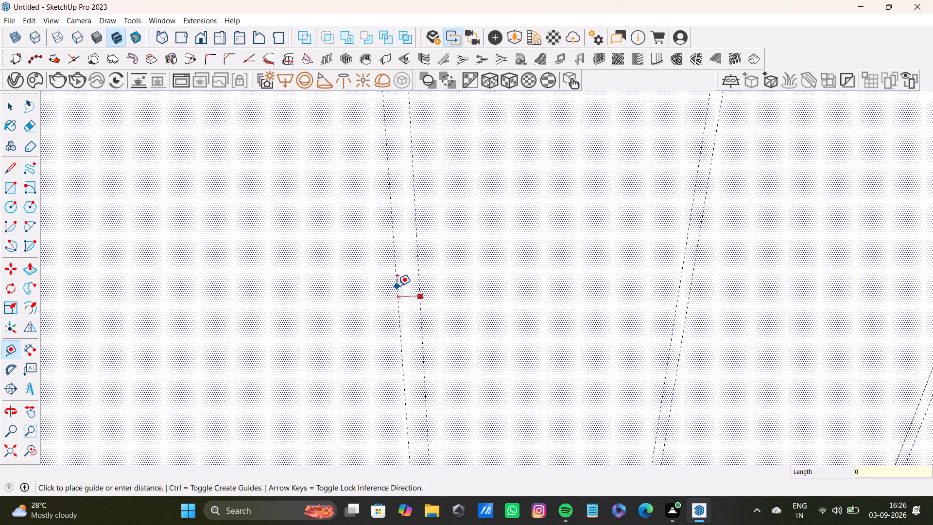
pyautogui.press('.')
pyautogui.press('5')
pyautogui.hotkey('shift', '"')
pyautogui.press('Return')
pyautogui.scroll(-13, 399, 278)
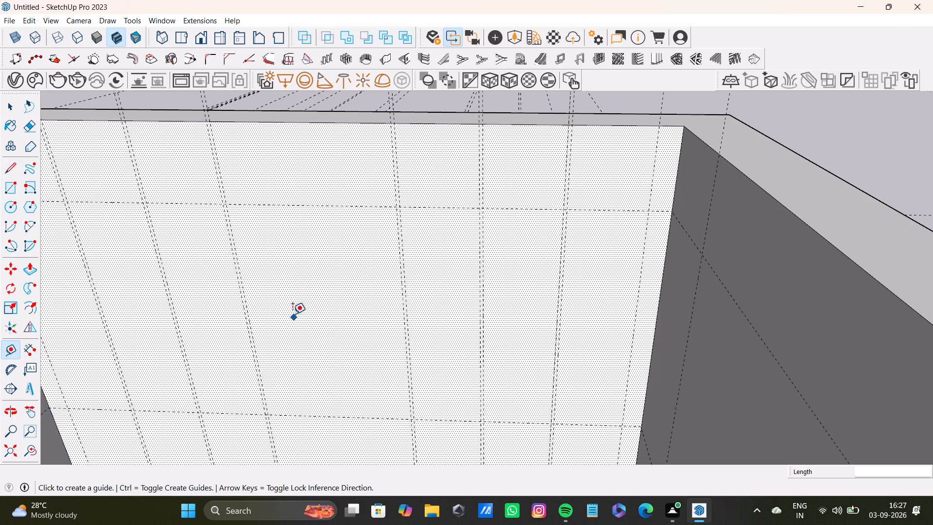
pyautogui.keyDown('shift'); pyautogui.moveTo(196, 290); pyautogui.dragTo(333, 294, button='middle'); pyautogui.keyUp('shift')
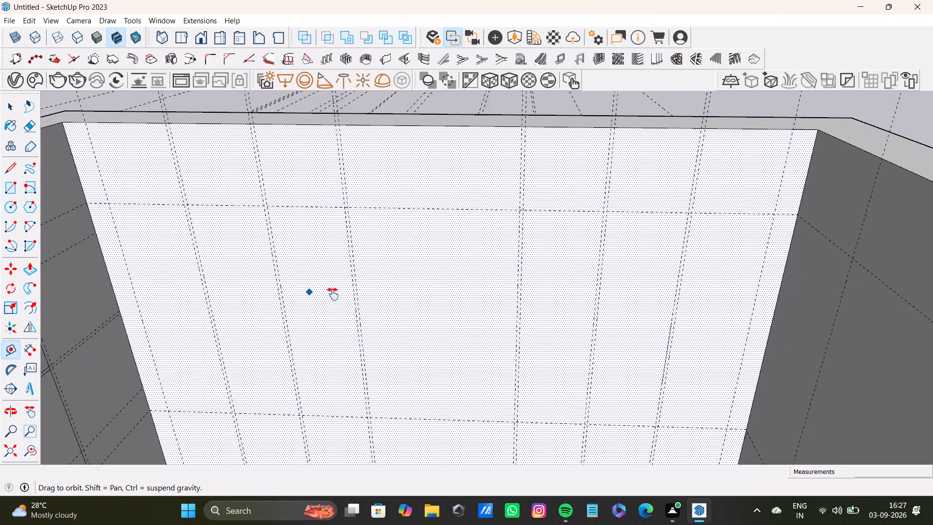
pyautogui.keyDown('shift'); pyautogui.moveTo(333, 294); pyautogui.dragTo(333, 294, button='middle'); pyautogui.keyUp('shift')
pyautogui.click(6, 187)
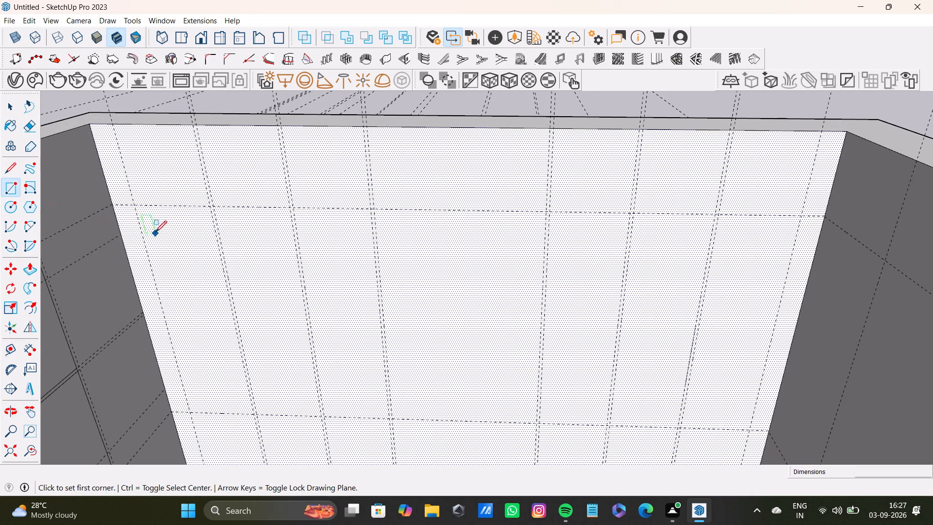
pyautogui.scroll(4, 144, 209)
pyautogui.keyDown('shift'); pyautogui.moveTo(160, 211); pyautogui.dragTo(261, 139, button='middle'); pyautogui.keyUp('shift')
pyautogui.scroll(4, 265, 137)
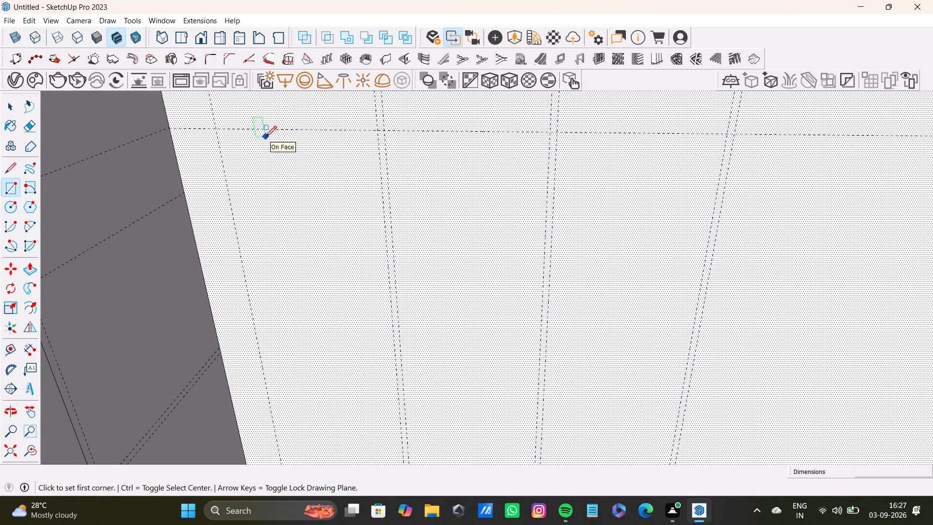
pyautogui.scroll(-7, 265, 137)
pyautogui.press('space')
# Place a horizontal guide about 1' 7 1/2" below the back wall's upper horizontal guide, level with the adjoining wall's panel split.
pyautogui.press('t')
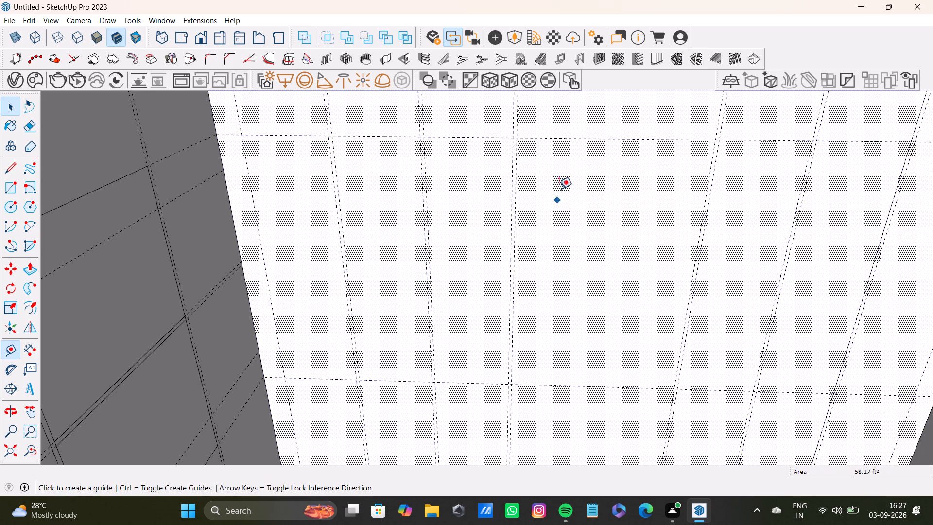
pyautogui.click(580, 139)
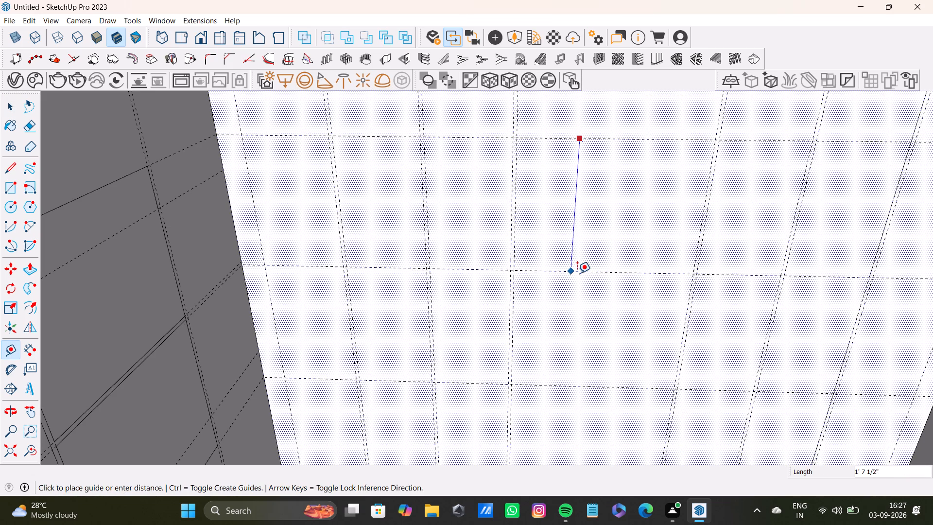
pyautogui.click(577, 273)
# Offset a horizontal guide 0.5" above the new mid-height guide to mark the gap between upper and lower panels.
pyautogui.click(577, 271)
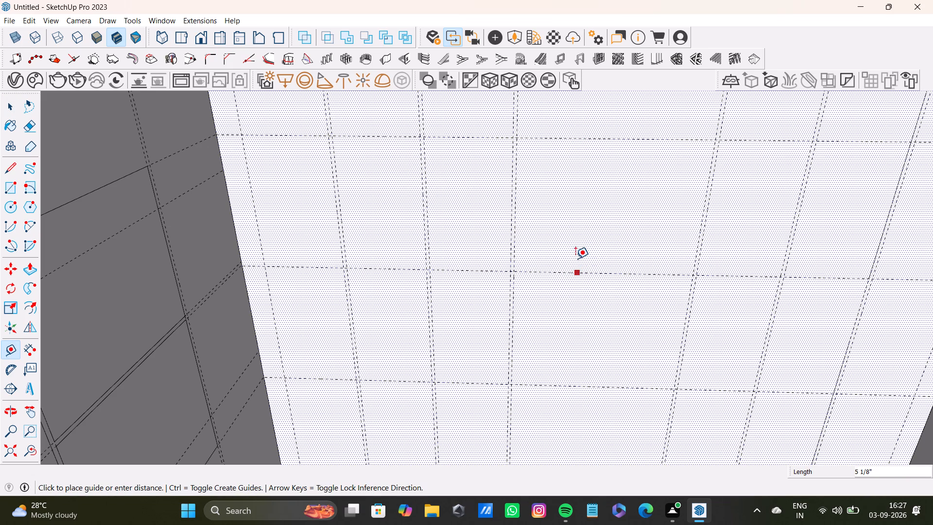
pyautogui.write('0.')
pyautogui.press('5')
pyautogui.hotkey('shift', '"')
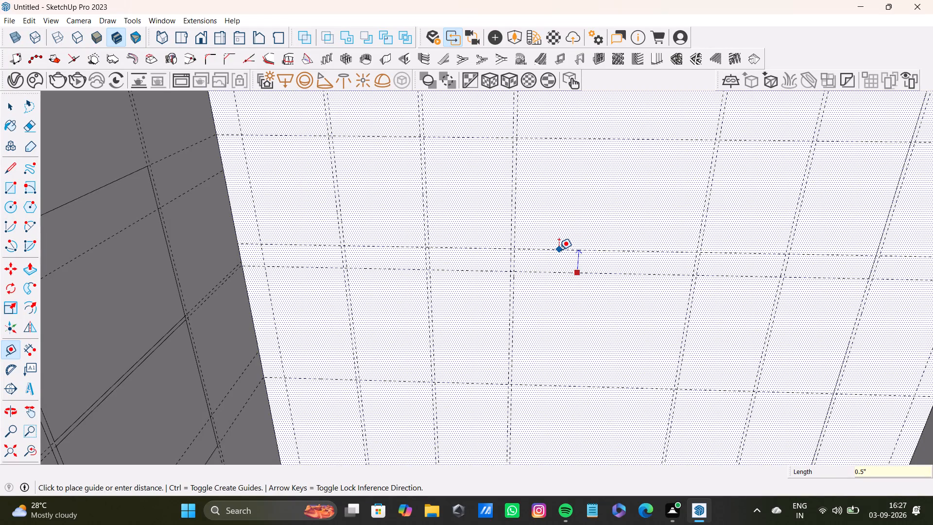
pyautogui.press('Return')
pyautogui.press('space')
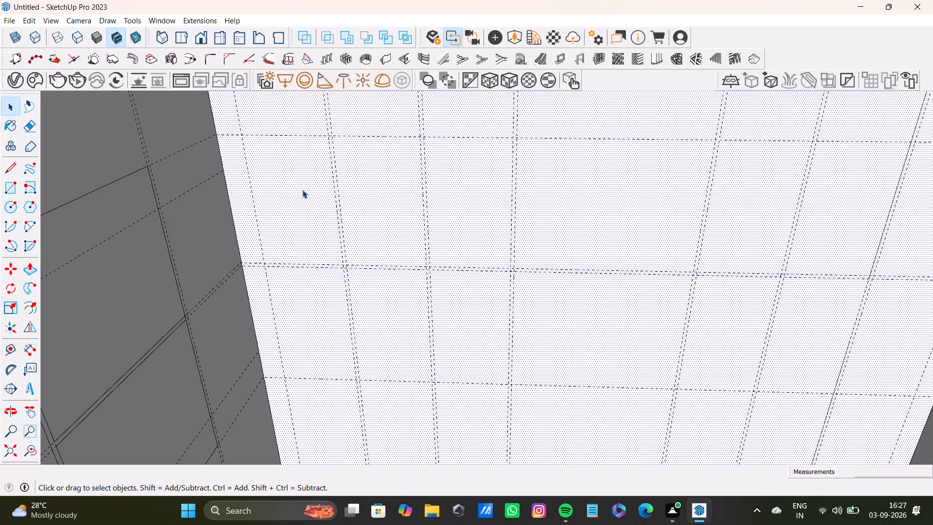